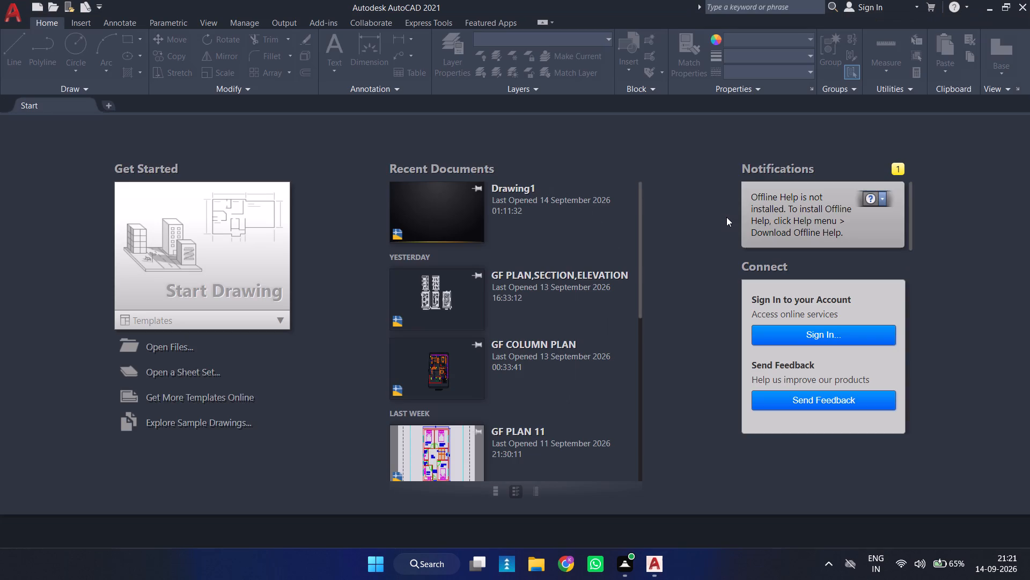
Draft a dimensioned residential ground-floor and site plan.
Start a new blank drawing from the start page.
double_click(238, 258)
Open the Drawing Units settings and bring up the choices for the length type.
scroll(513, 310, "down", 3)
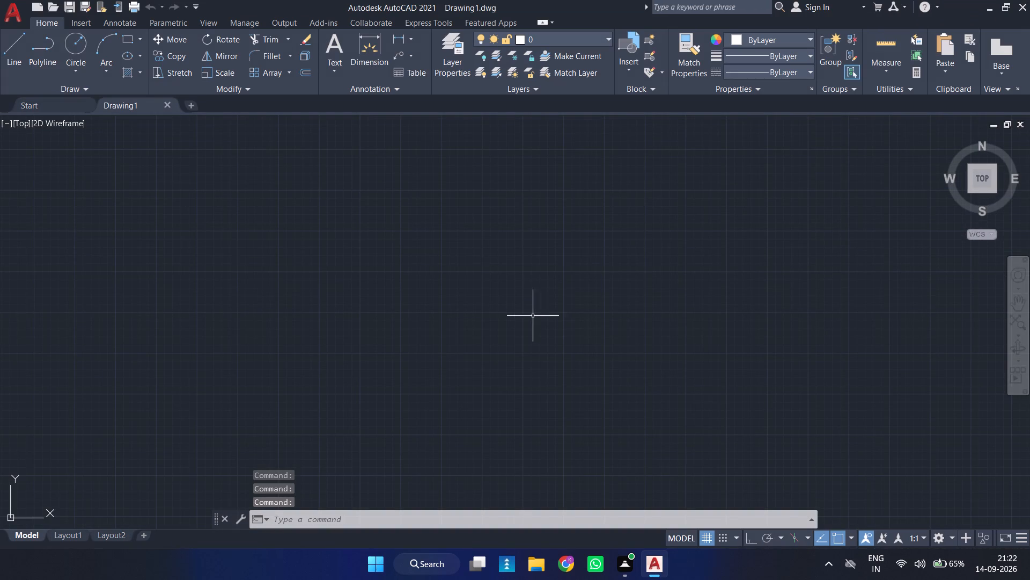
scroll(513, 308, "down", 3)
middle_click_drag(513, 307, 341, 340)
scroll(364, 306, "up", 2)
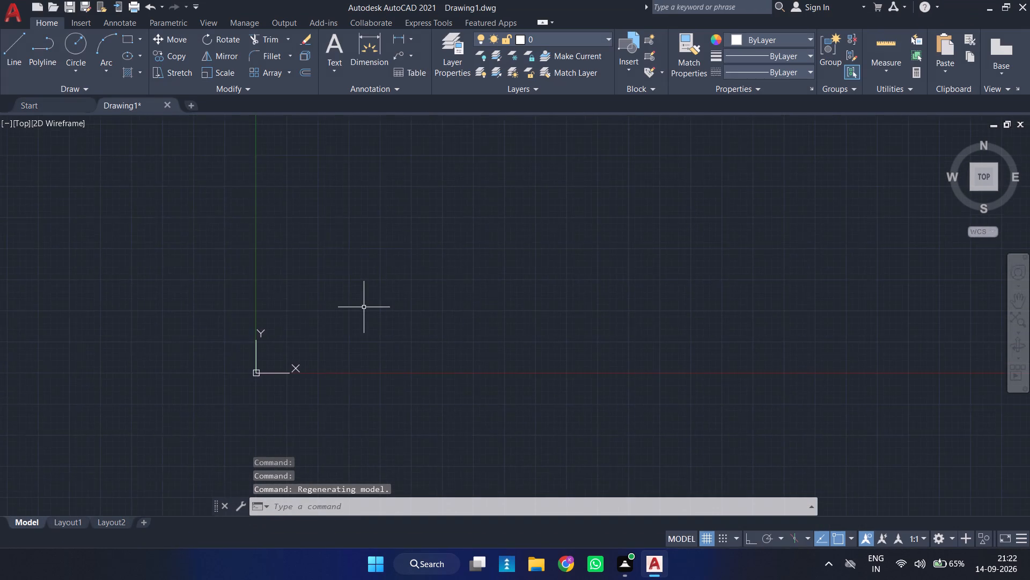
scroll(365, 302, "up", 1)
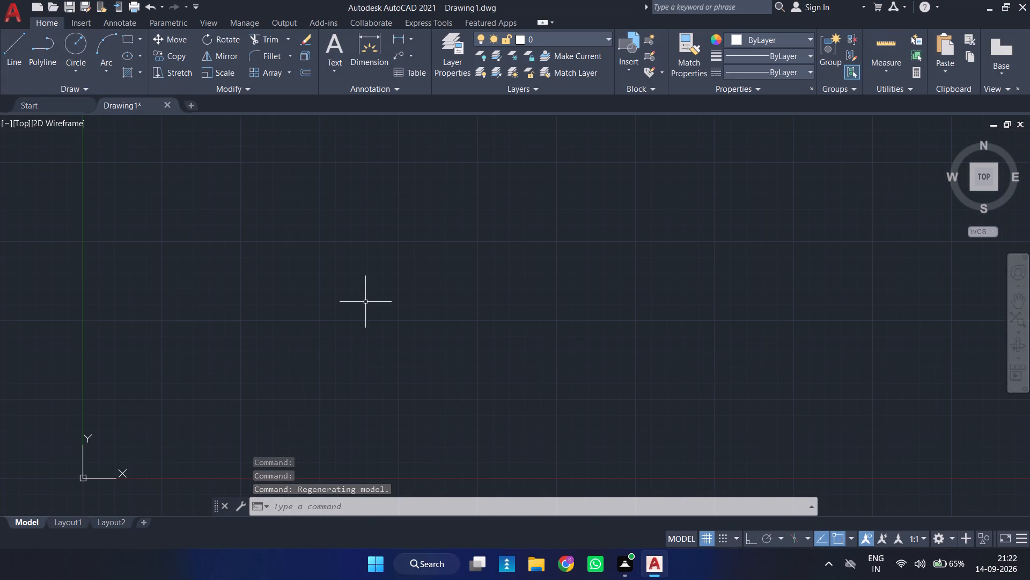
scroll(365, 301, "up", 1)
scroll(365, 299, "down", 3)
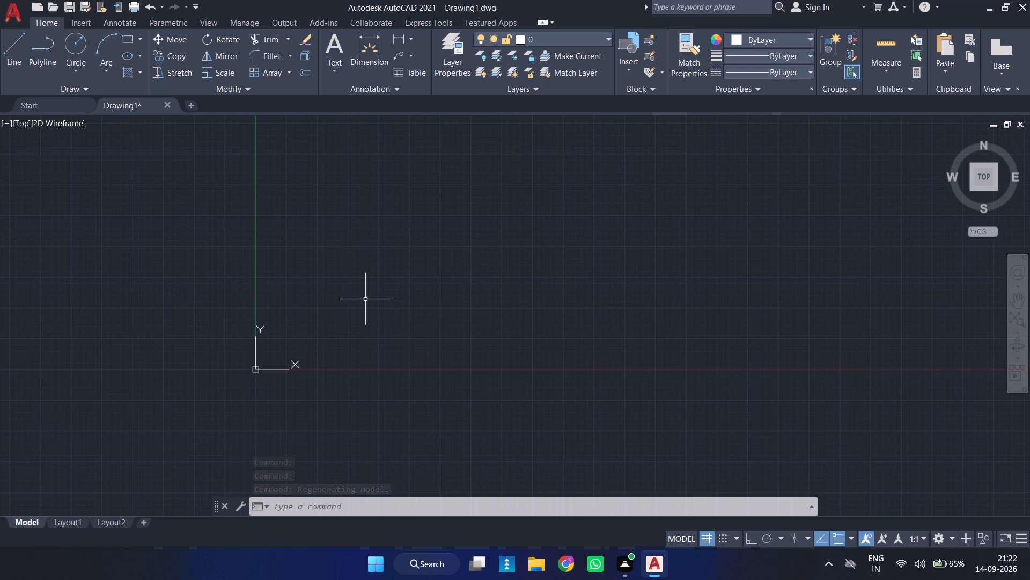
type("UN")
key("Return")
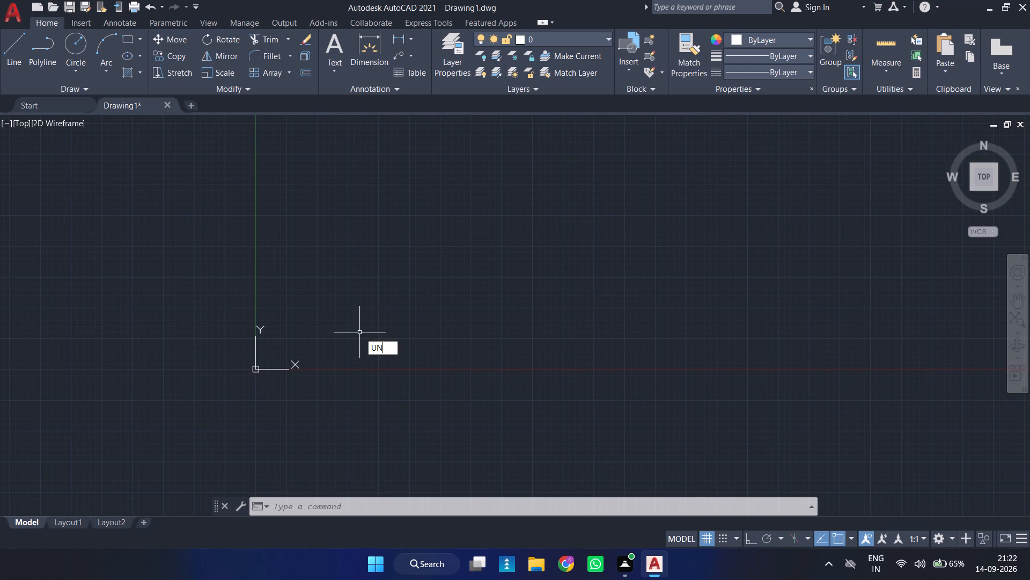
left_click(461, 188)
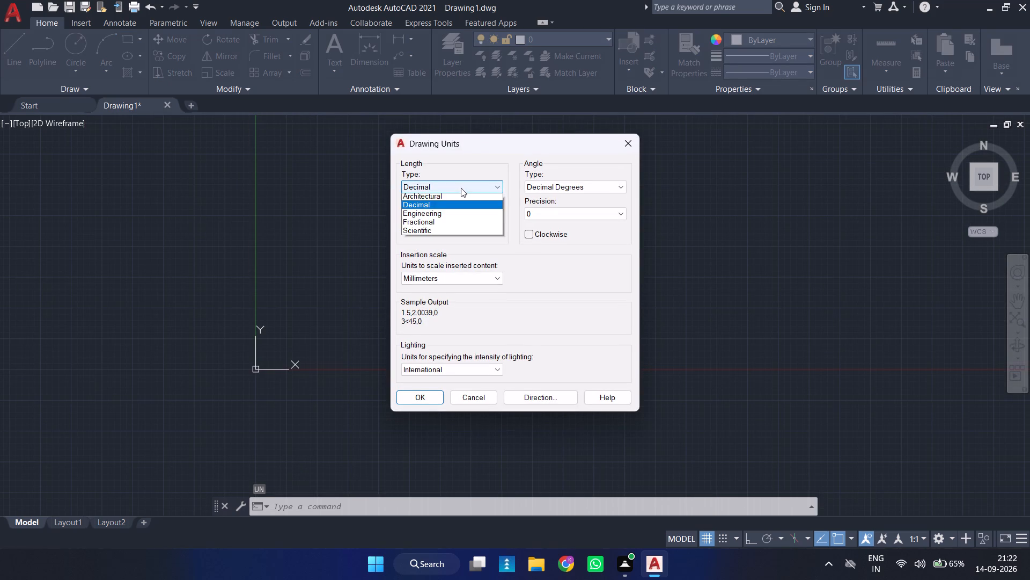
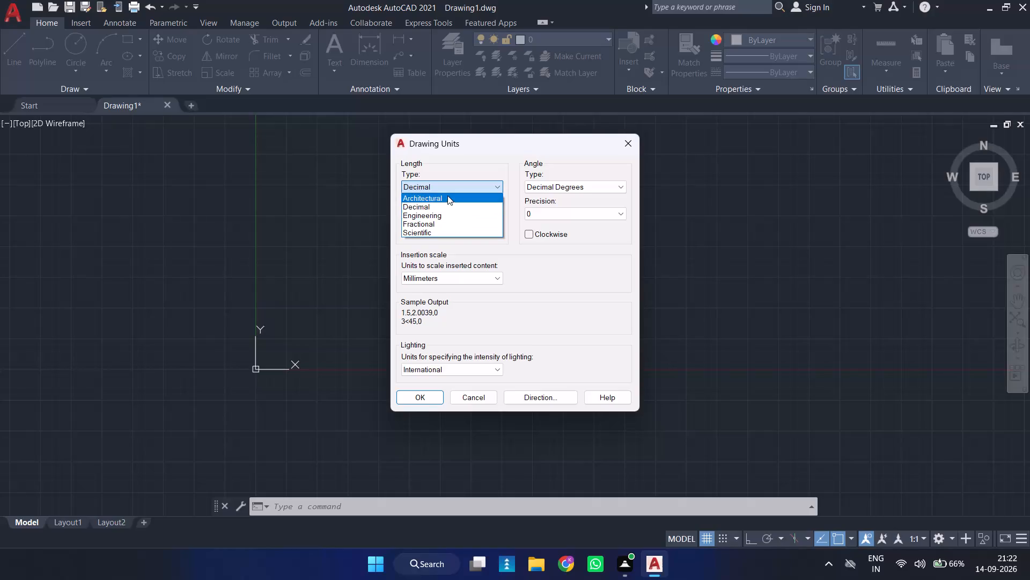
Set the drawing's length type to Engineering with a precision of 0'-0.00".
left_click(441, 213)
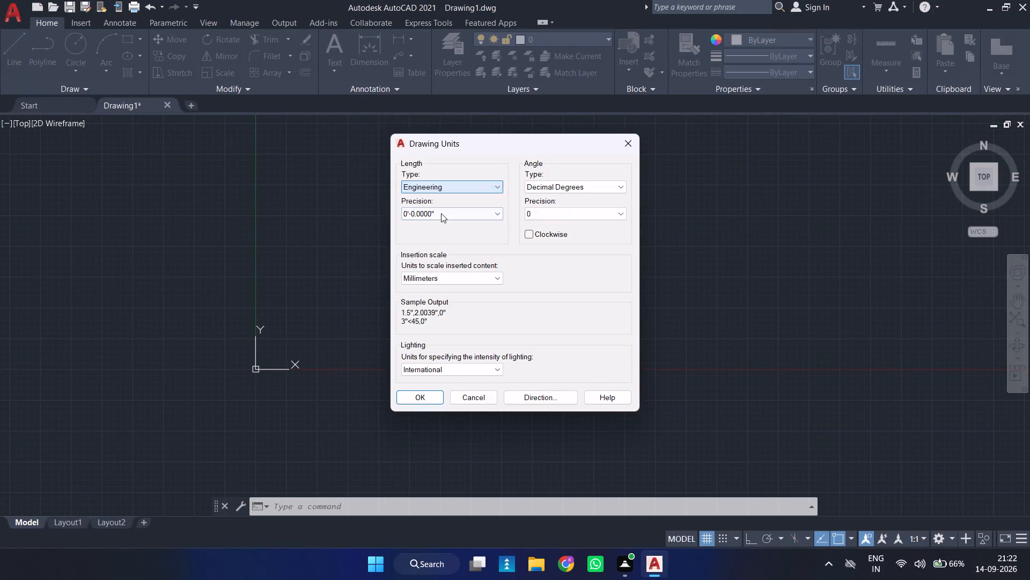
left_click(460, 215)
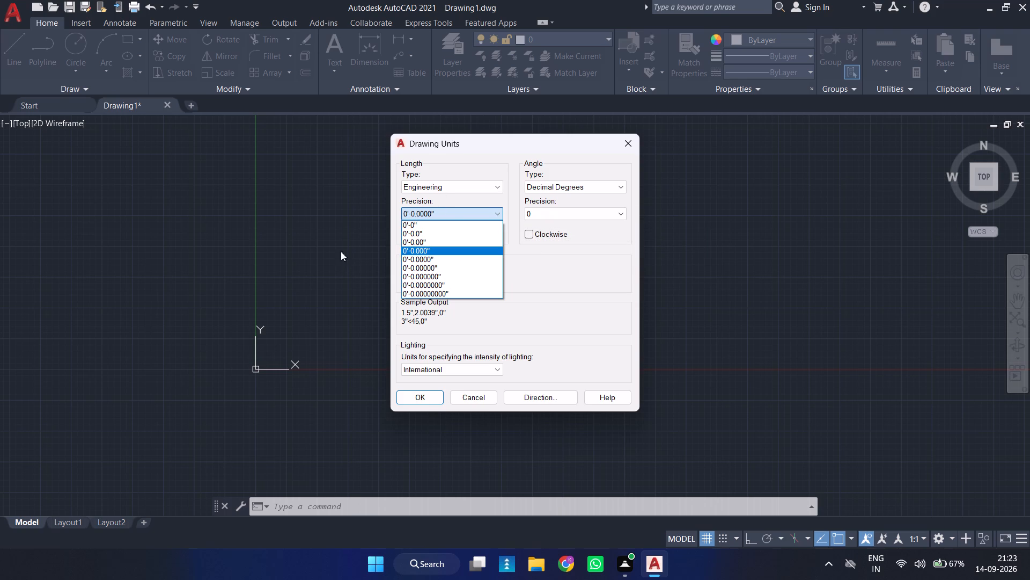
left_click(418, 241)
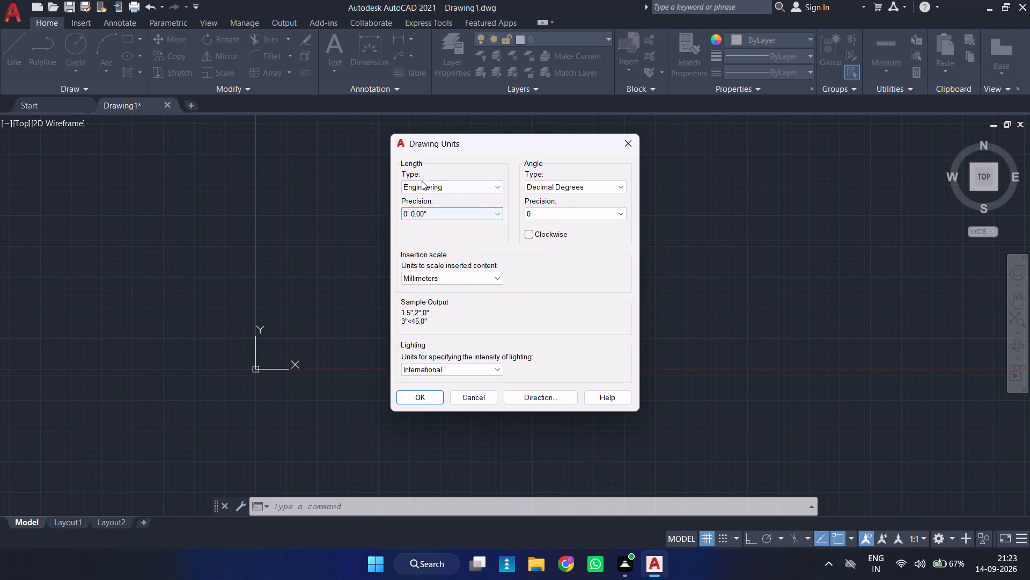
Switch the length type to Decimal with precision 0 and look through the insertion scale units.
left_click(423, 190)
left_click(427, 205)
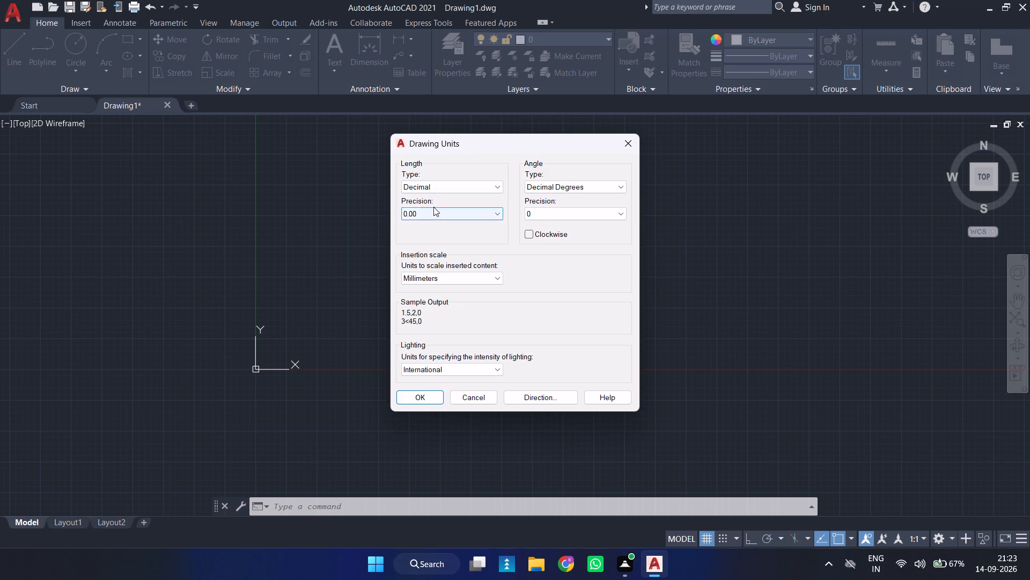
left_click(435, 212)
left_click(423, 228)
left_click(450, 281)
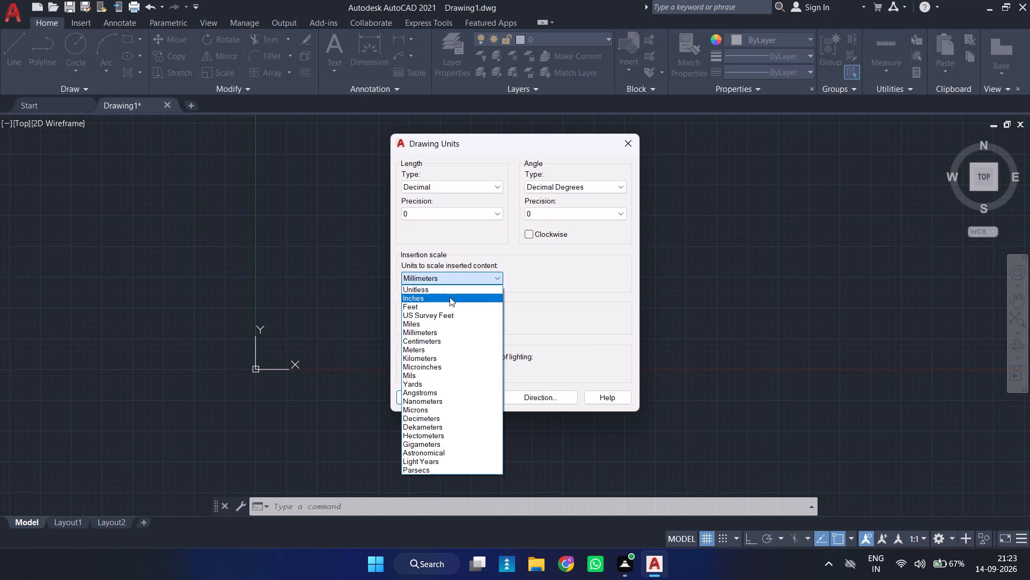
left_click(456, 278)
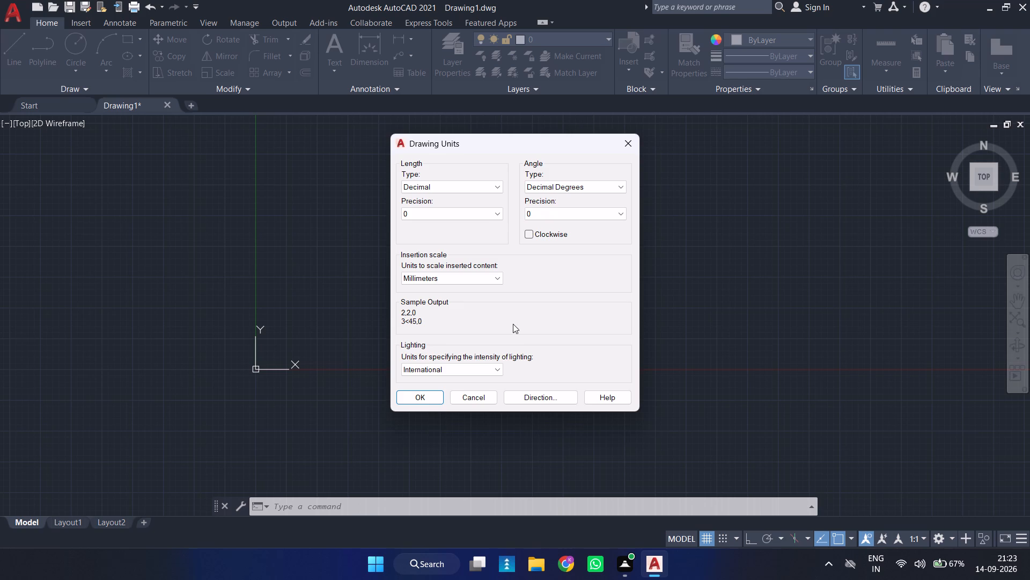
Set the drawing units to Architectural length with 0'-0 1/2" precision and Inches as the insertion scale, and apply them.
left_click(470, 182)
left_click(465, 201)
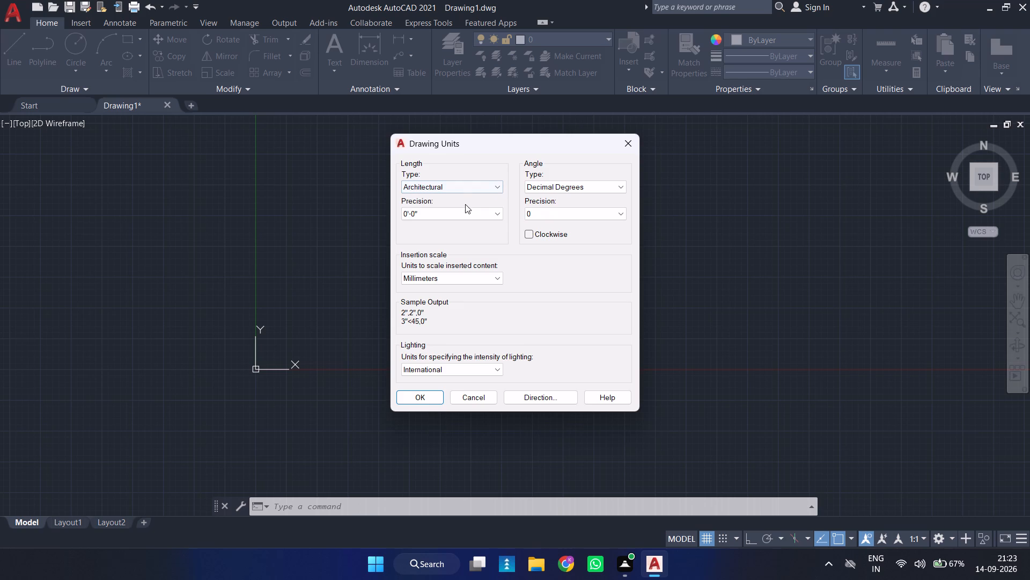
left_click(465, 209)
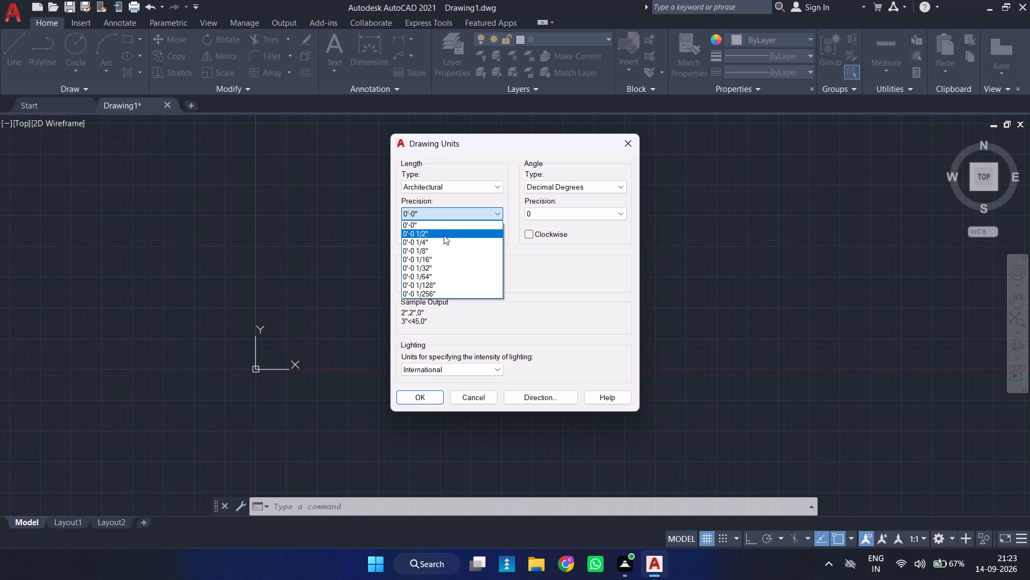
left_click(442, 235)
left_click(465, 279)
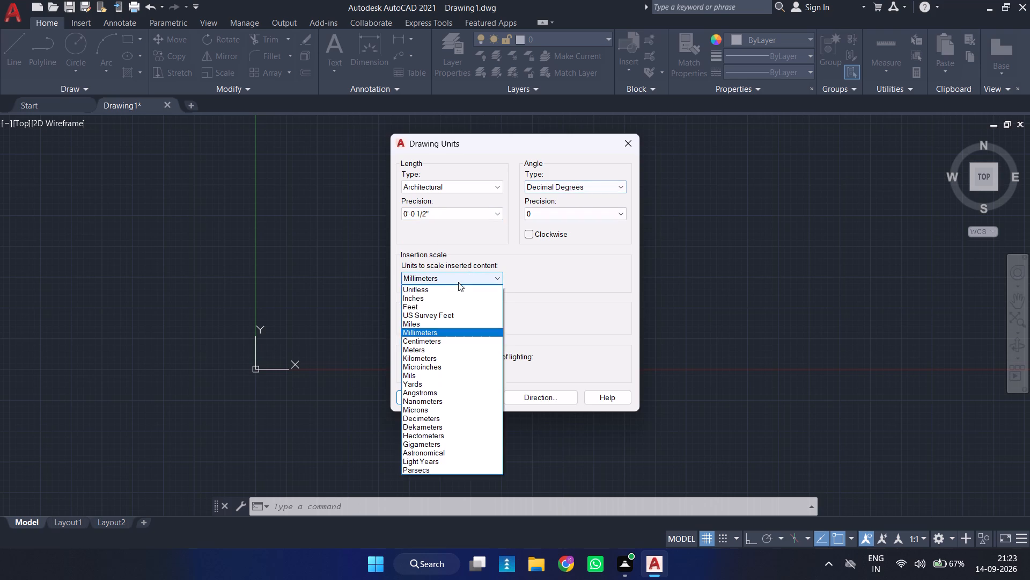
left_click(430, 295)
left_click(421, 399)
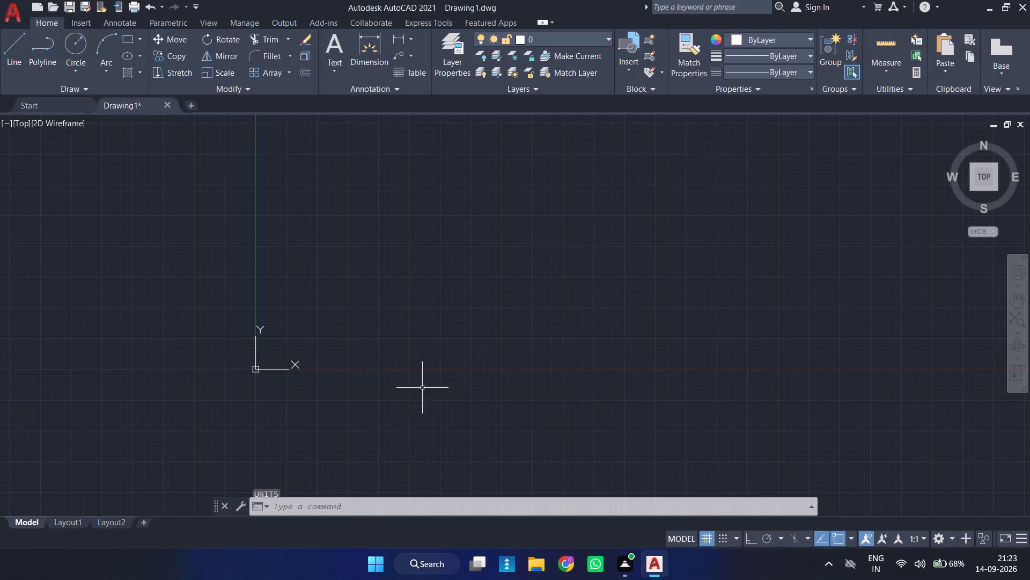
Reopen the Drawing Units settings to check the configured units, and leave them without changes.
key("u")
key("n")
key("Return")
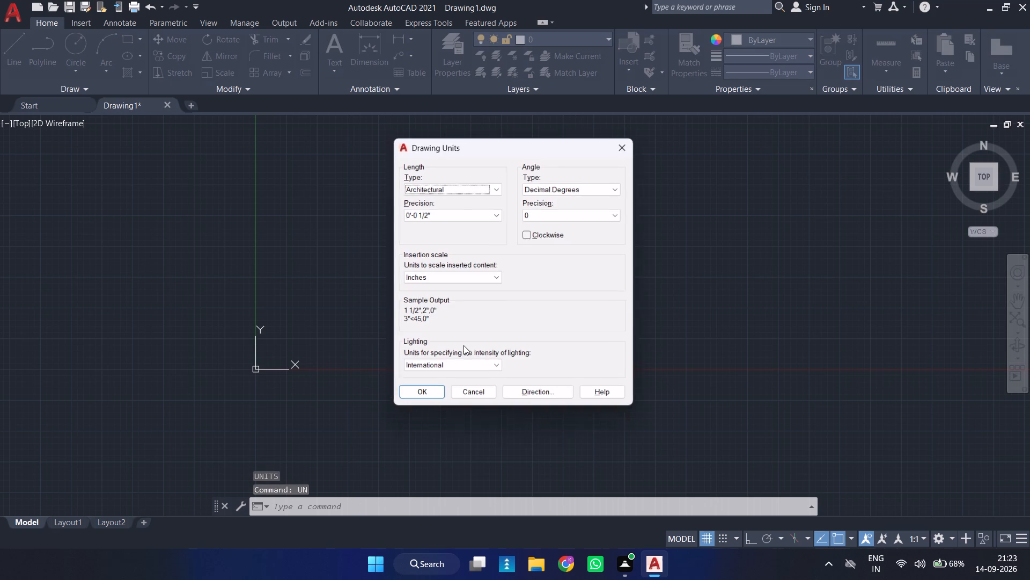
key("Escape")
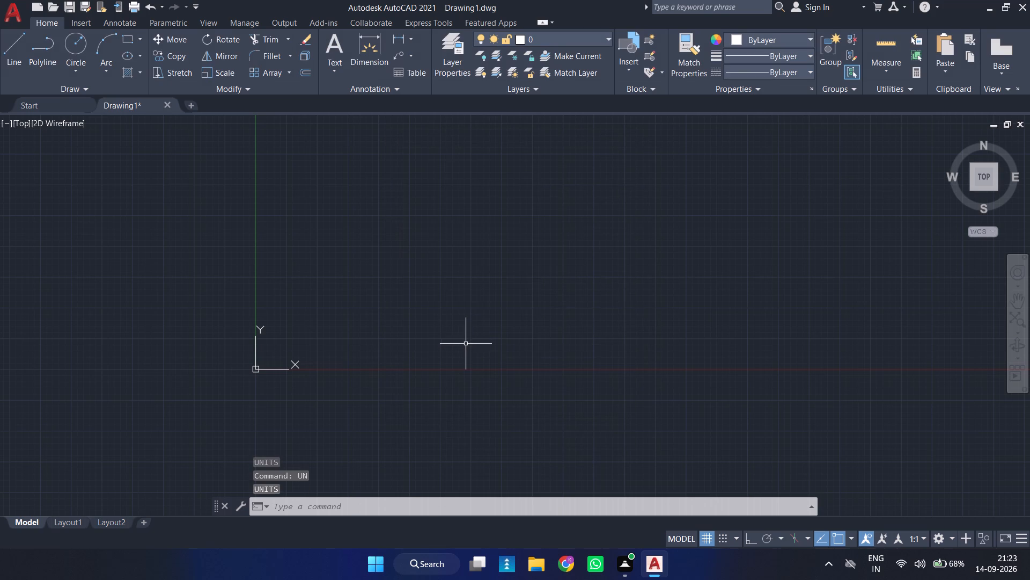
Modify the ISO-25 dimension style's primary units to Architectural format with 0'-0 1/2" precision.
key("d")
key("Return")
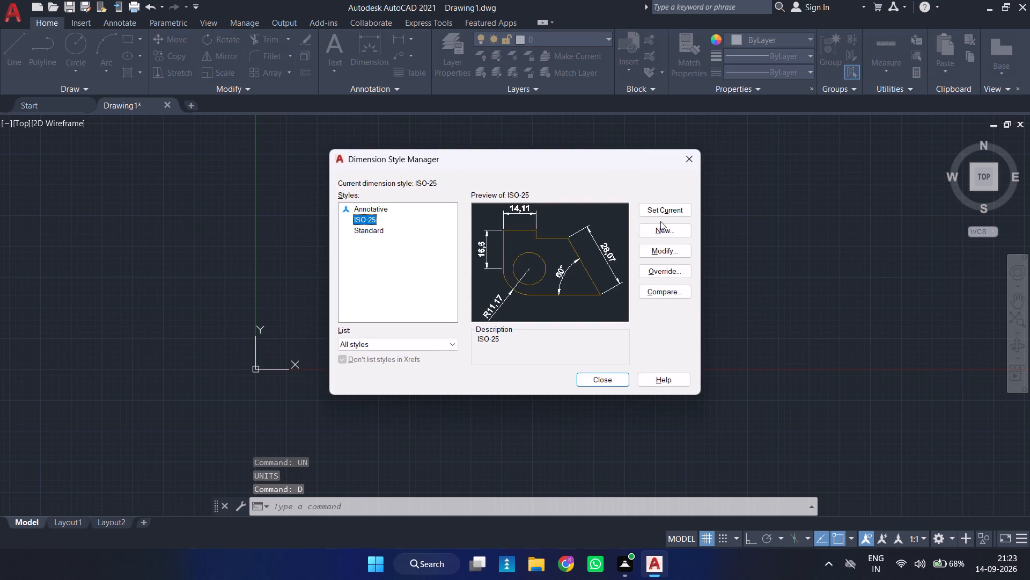
left_click(679, 254)
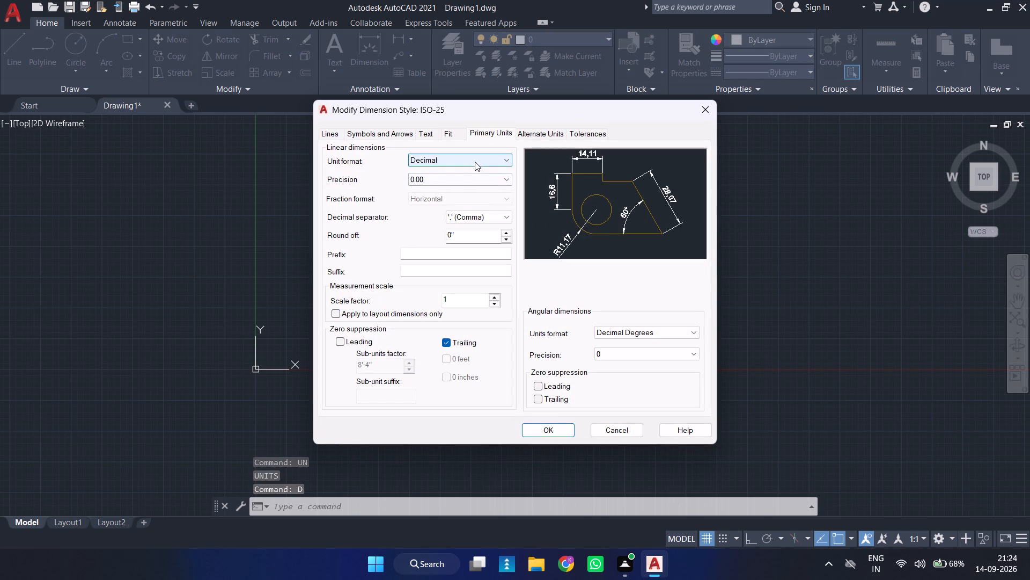
left_click(475, 162)
left_click(475, 195)
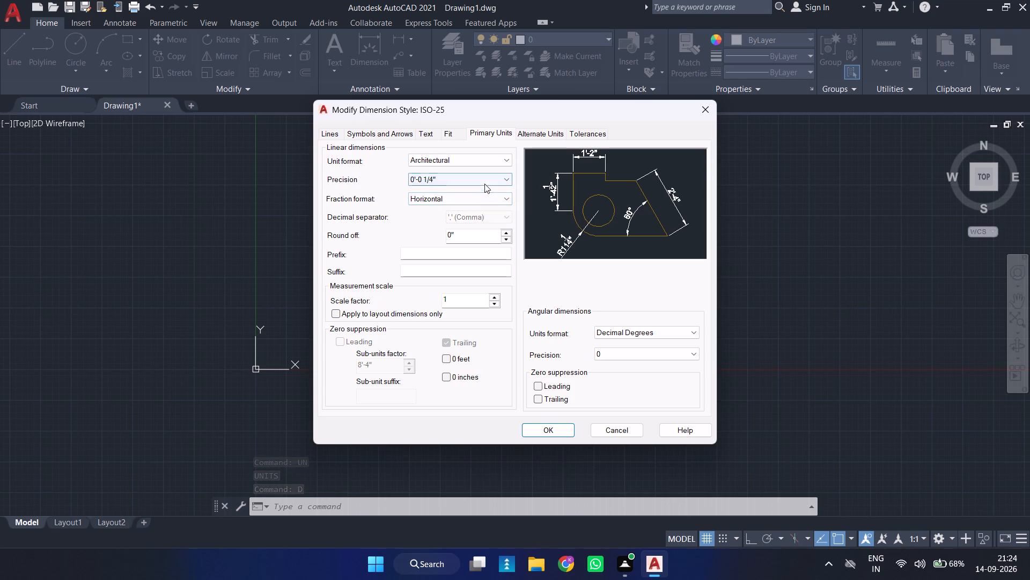
left_click(487, 181)
left_click(475, 197)
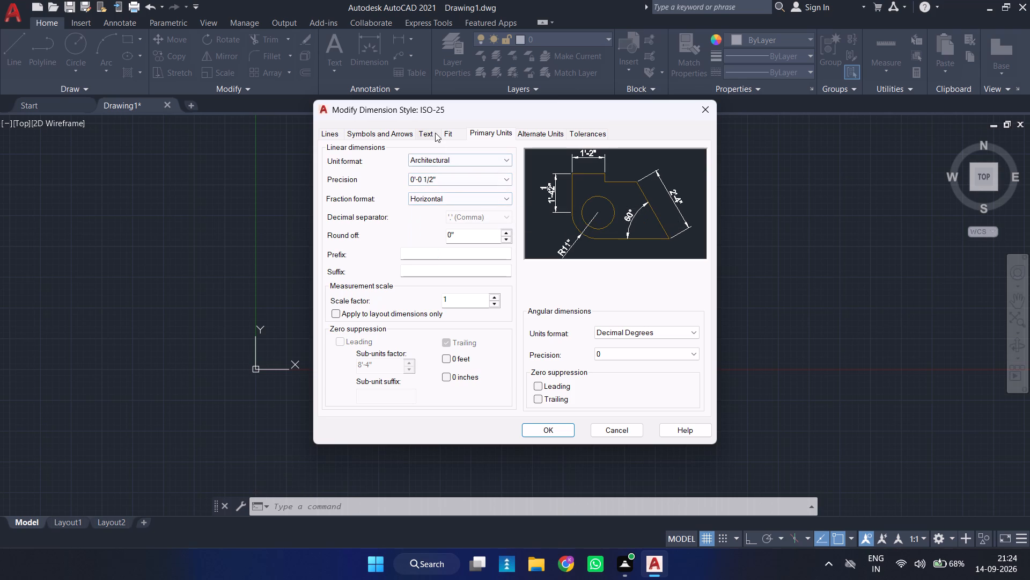
Set the dimension text height of the ISO-25 style to 1'.
left_click(435, 133)
left_click(492, 227)
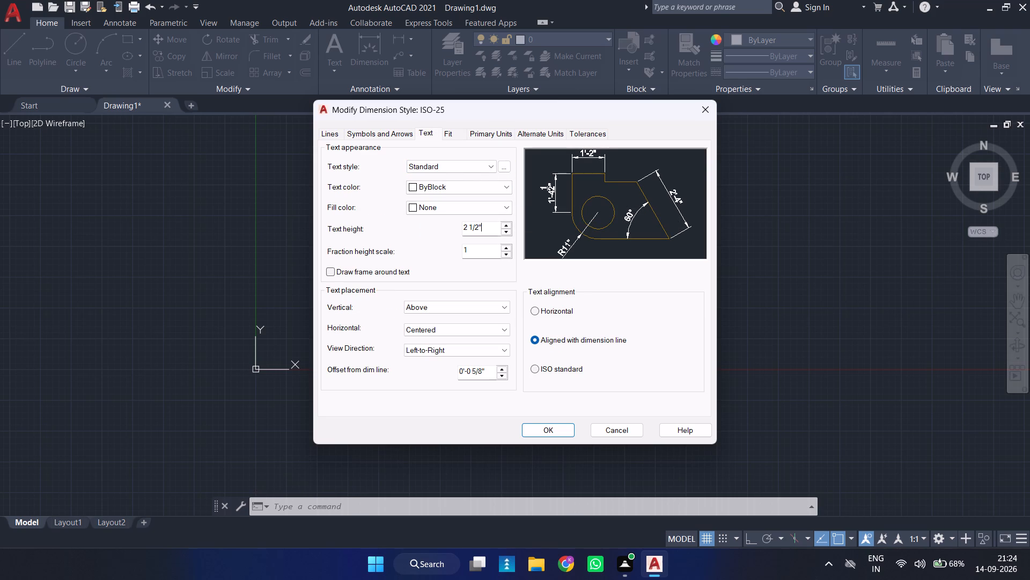
key("BackSpace")
key("BackSpace")
key("BackSpace")
key("BackSpace")
key("BackSpace")
key("BackSpace")
type("1'")
key("Return")
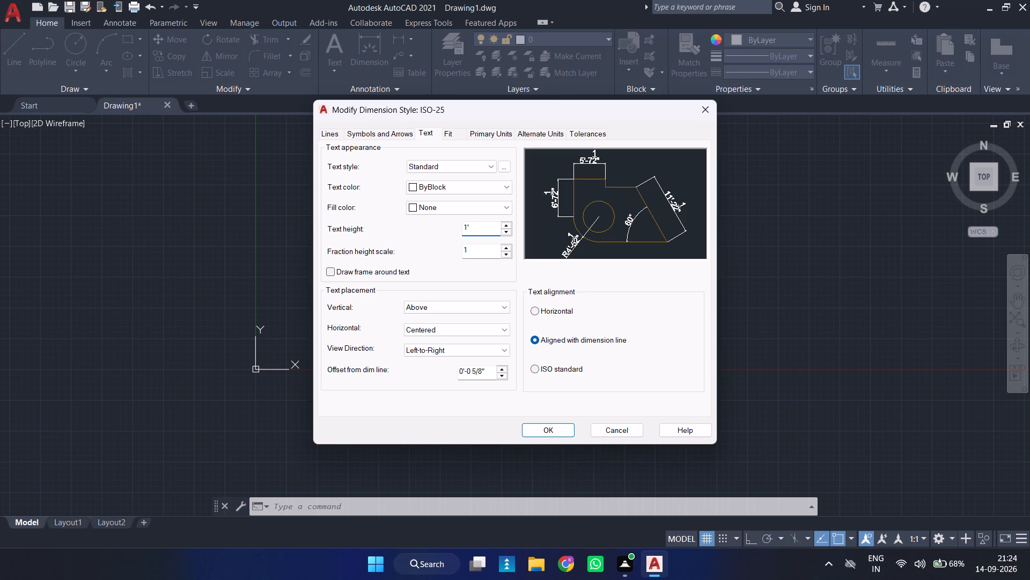
Review the primary units, accept the ISO-25 style changes and set the style as current.
left_click(481, 134)
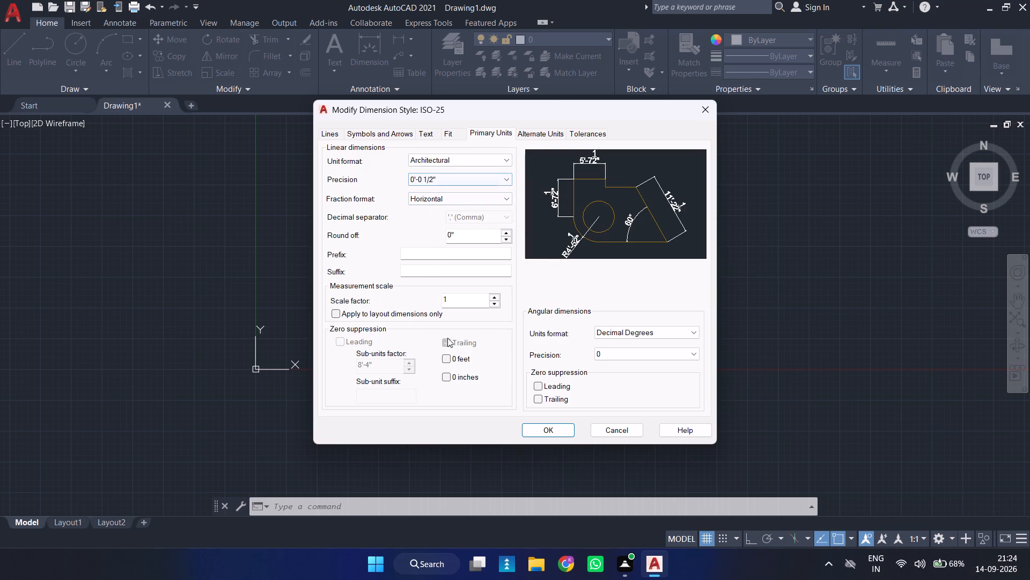
left_click(558, 429)
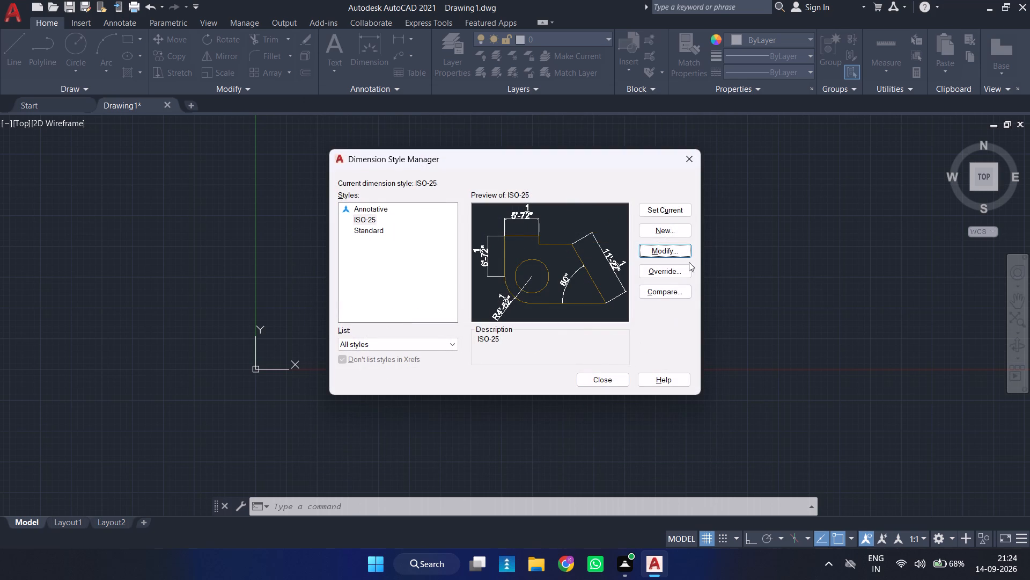
left_click(658, 213)
left_click(607, 384)
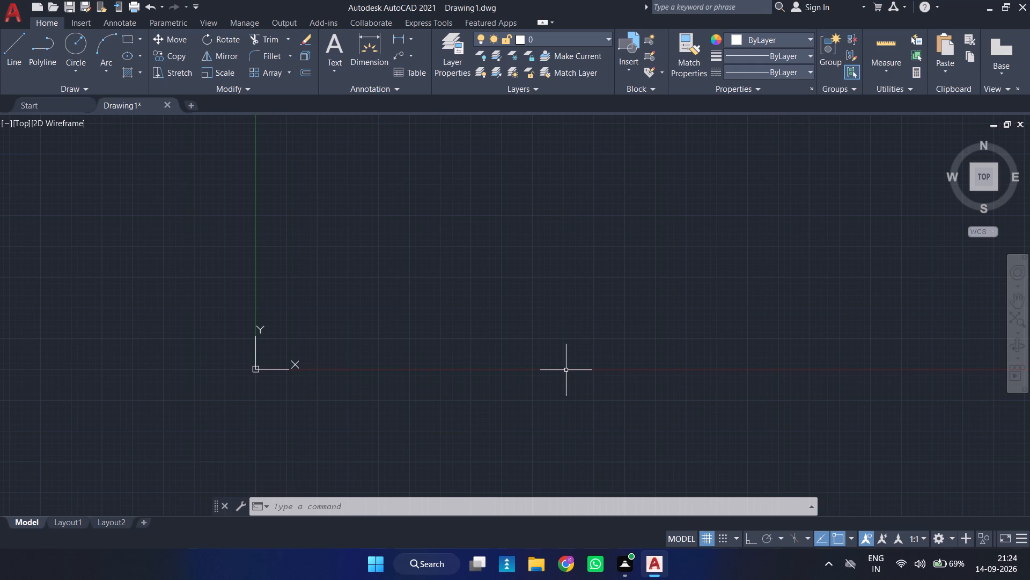
Draw a horizontal construction line about 550' above the origin.
type("XL")
key("Return")
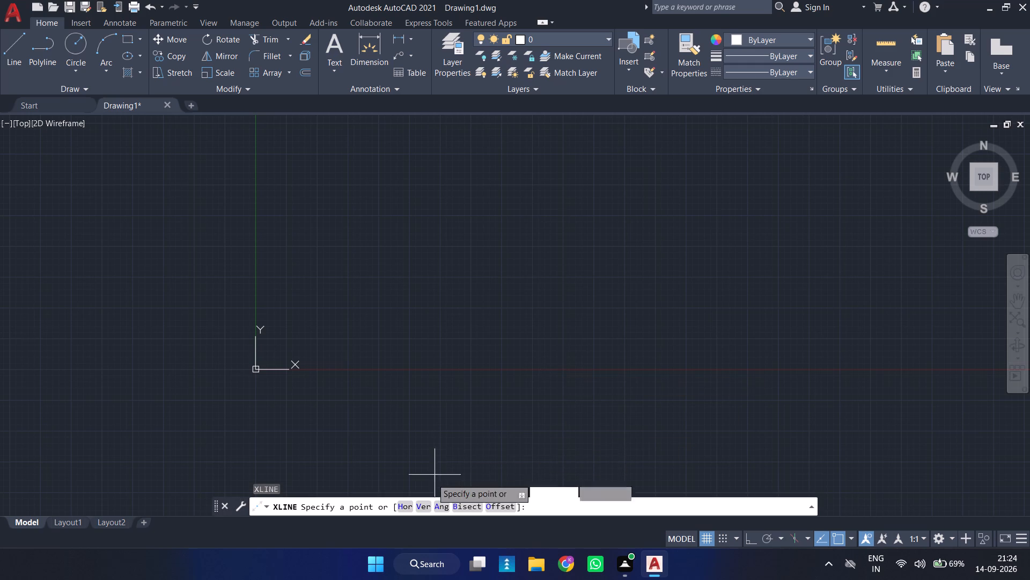
left_click(408, 509)
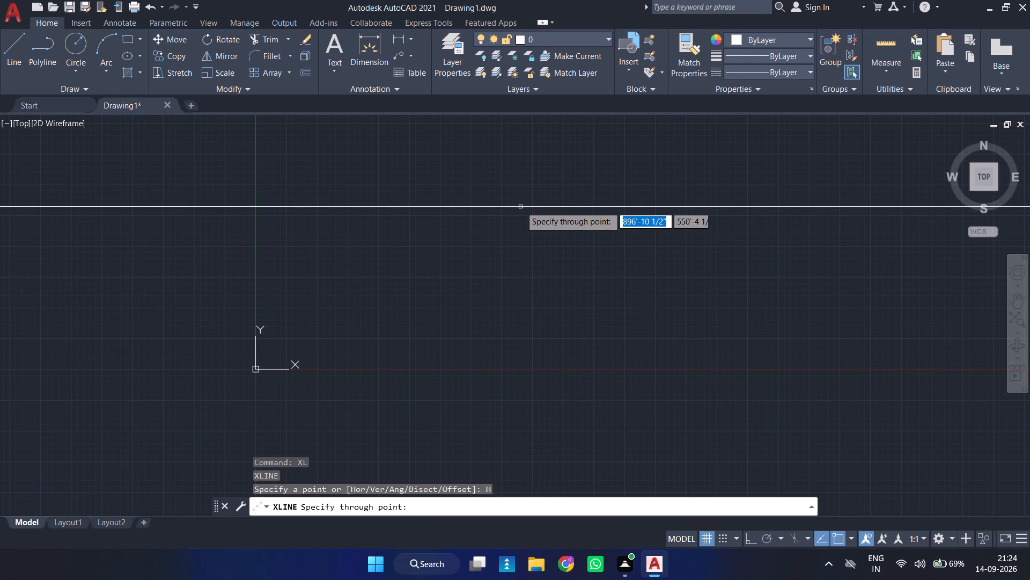
left_click(515, 204)
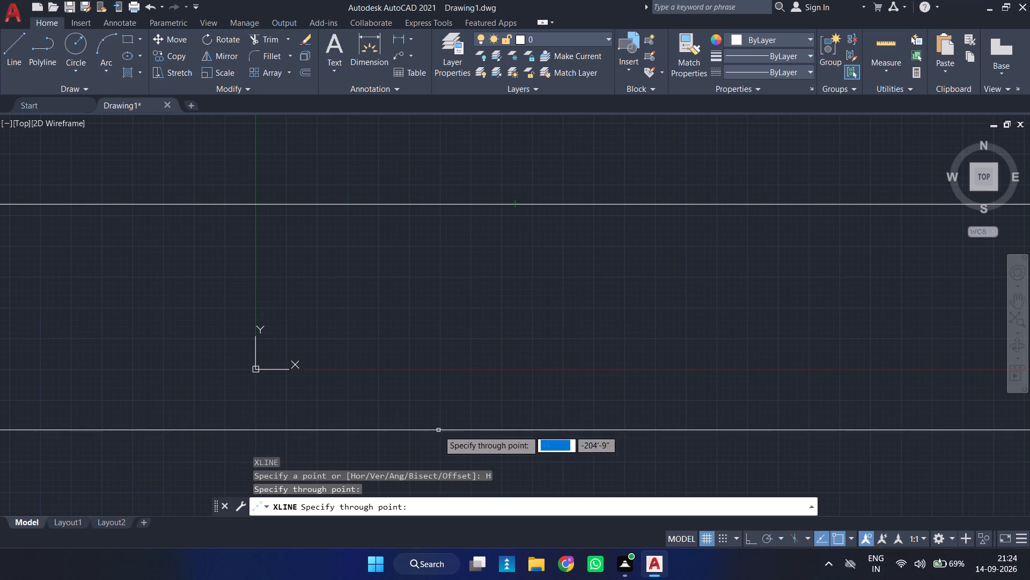
key("space")
Draw a vertical construction line crossing the horizontal one, to the right of the Y axis.
key("space")
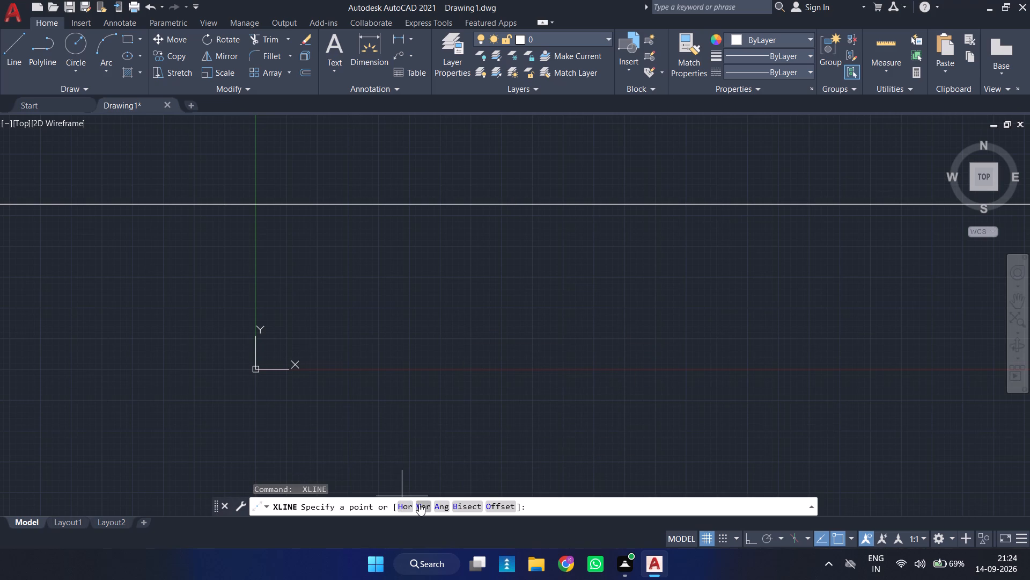
left_click(419, 504)
left_click(412, 194)
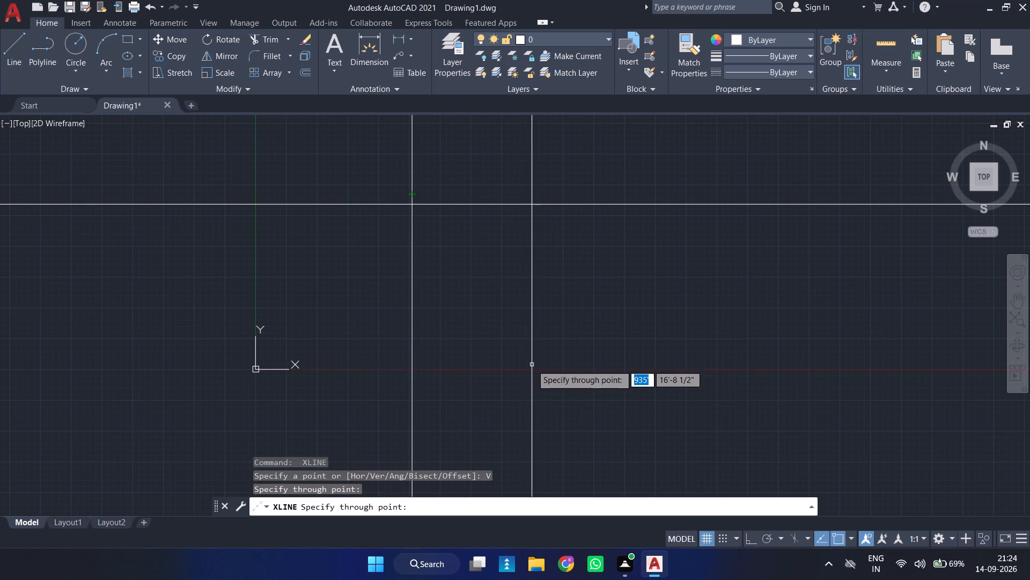
key("Escape")
Trim the construction line portions above and left of their intersection, leaving a top-left corner.
type("TR")
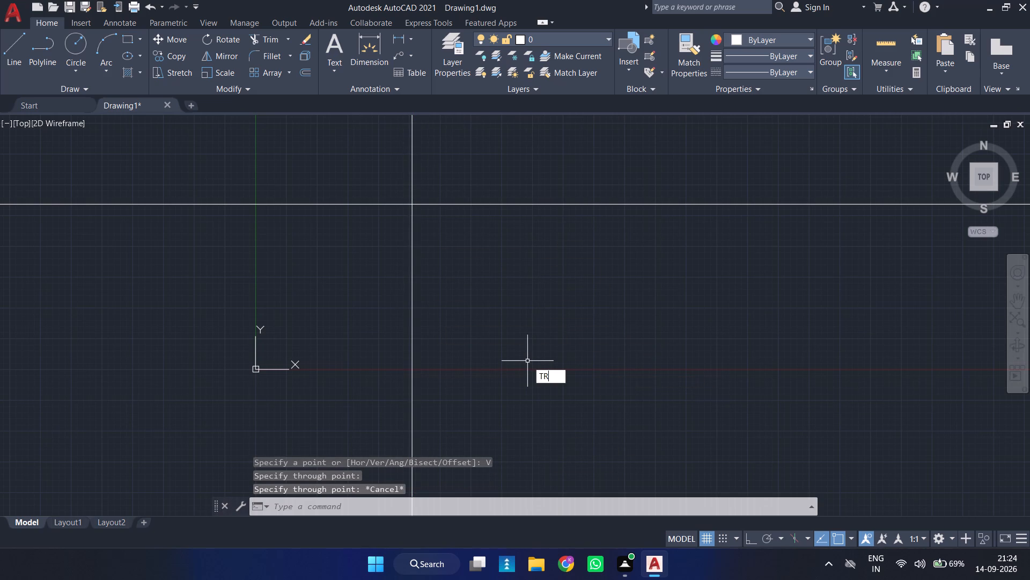
key("Return")
left_click_drag(445, 145, 327, 278)
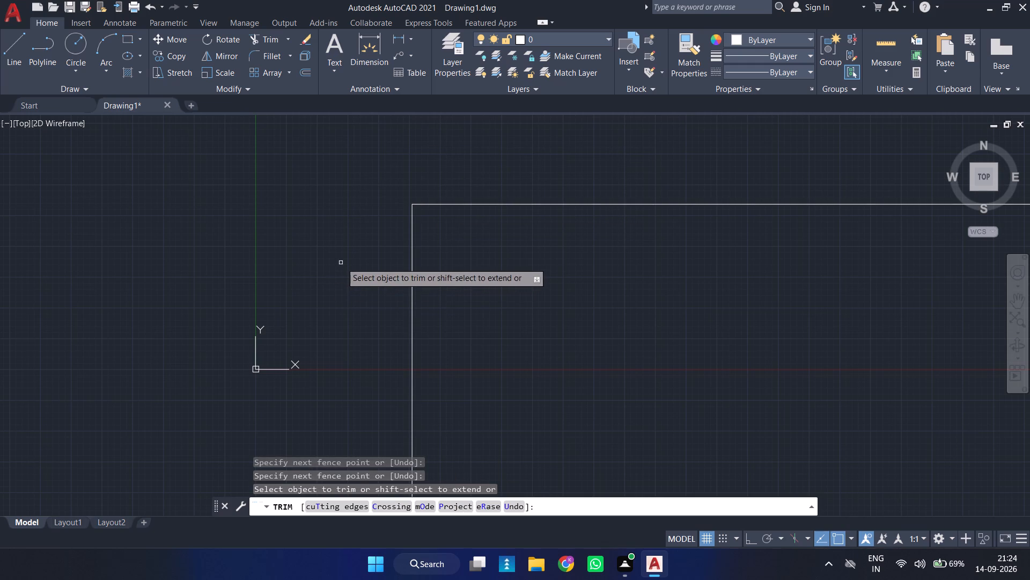
key("Escape")
Offset the left vertical line 9" to the right, toward the inside of the corner.
middle_click_drag(454, 299, 358, 311)
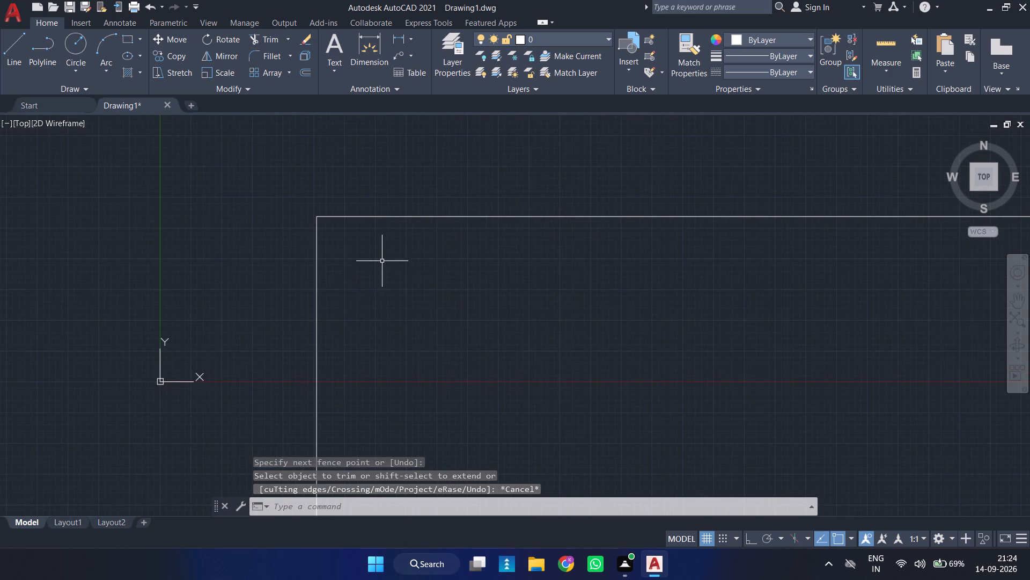
scroll(382, 261, "up", 1)
middle_click_drag(382, 261, 439, 284)
scroll(442, 284, "up", 1)
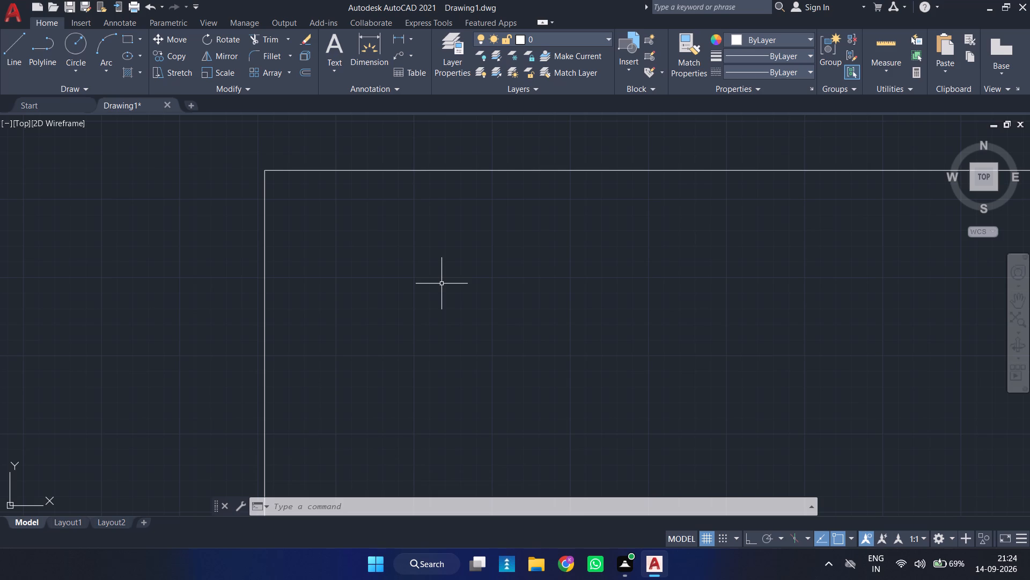
key("o")
key("Return")
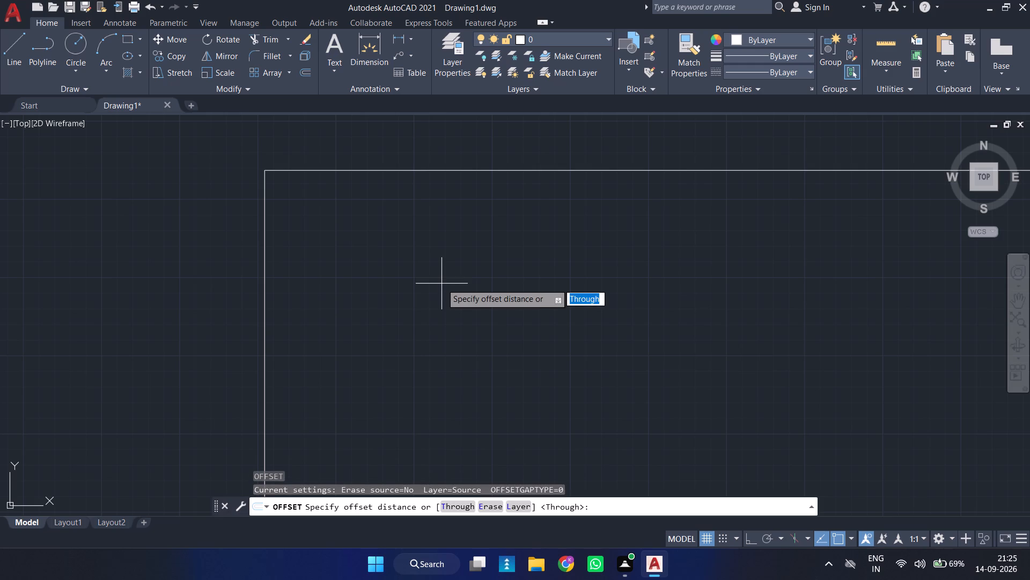
key("9")
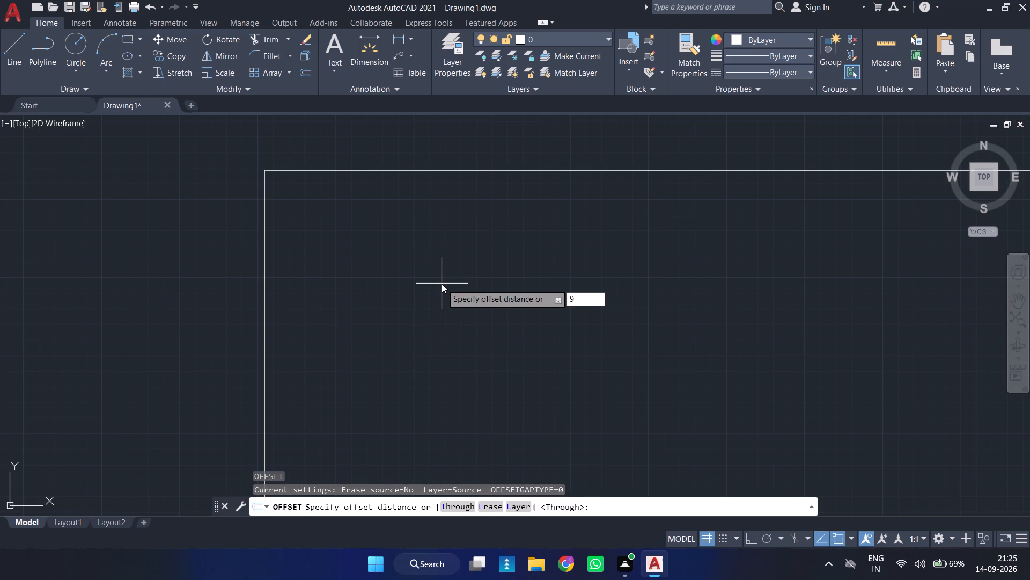
key("Return")
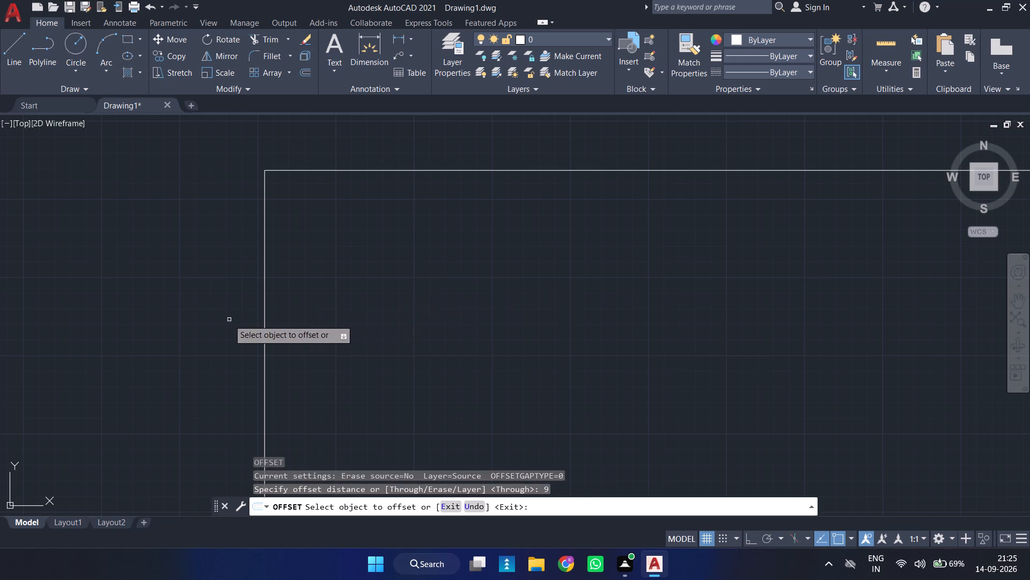
left_click(264, 314)
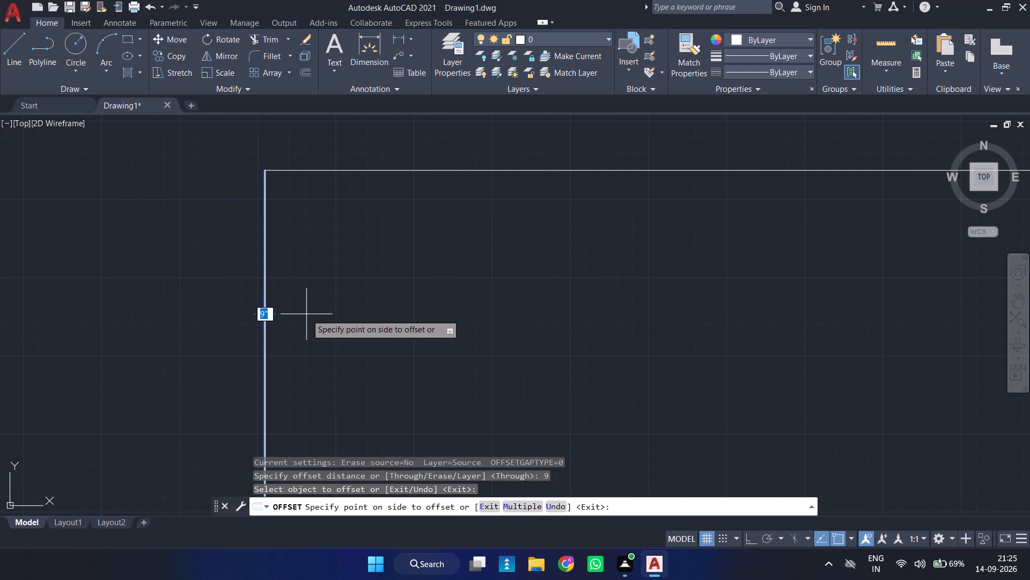
left_click(306, 314)
Offset the top horizontal line 9" downward, toward the inside of the corner.
scroll(260, 195, "up", 6)
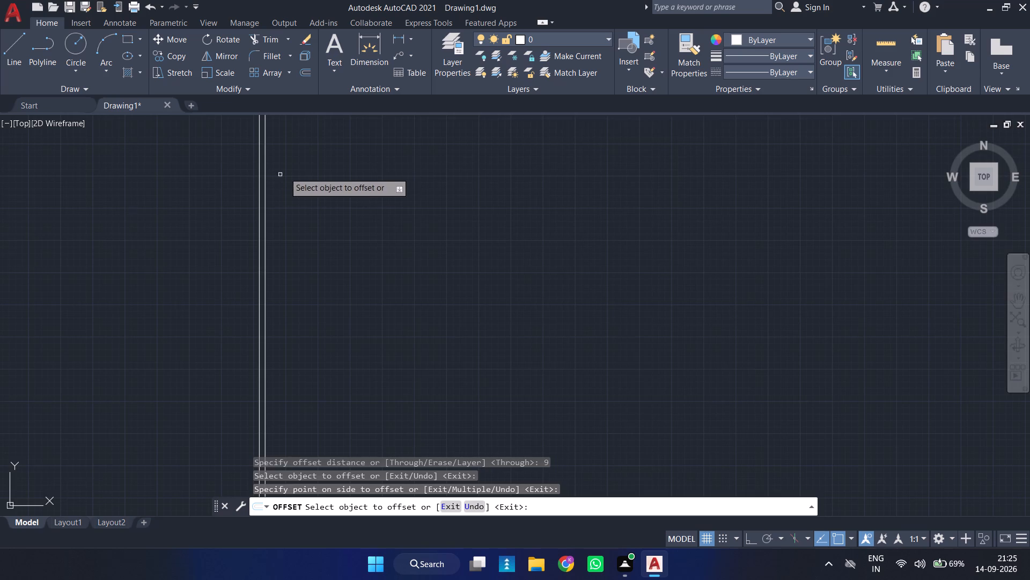
middle_click_drag(296, 166, 363, 495)
scroll(354, 361, "up", 3)
middle_click_drag(329, 326, 349, 366)
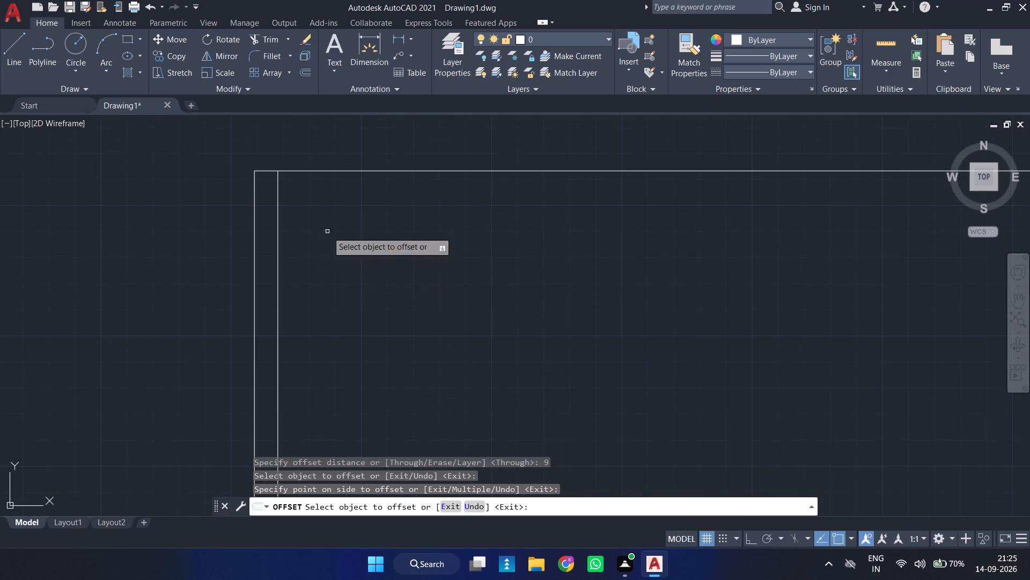
left_click(355, 170)
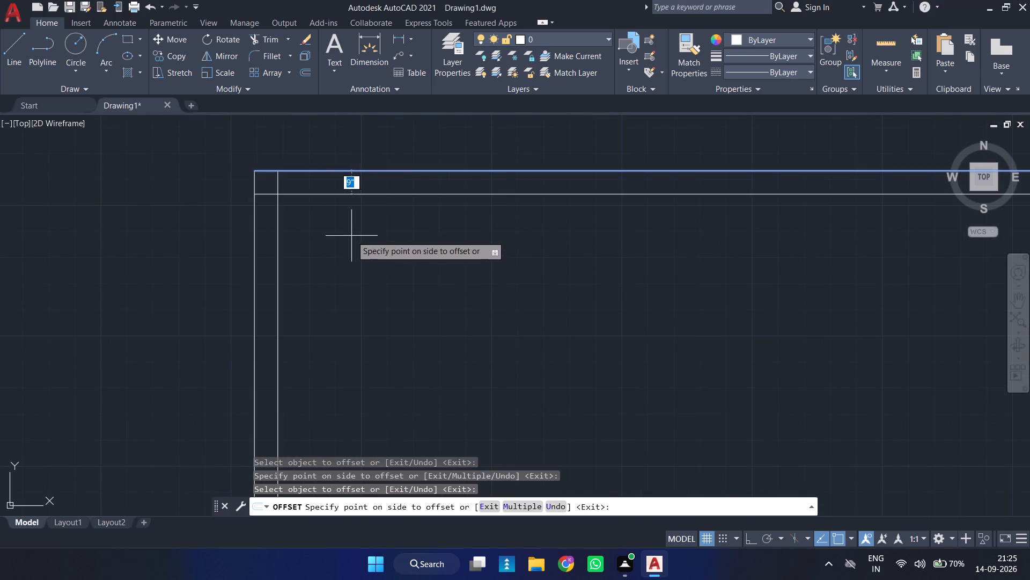
left_click(351, 236)
key("Escape")
Trim the two overlapping ends of the offset lines to form a clean inner wall corner.
type("TR")
key("space")
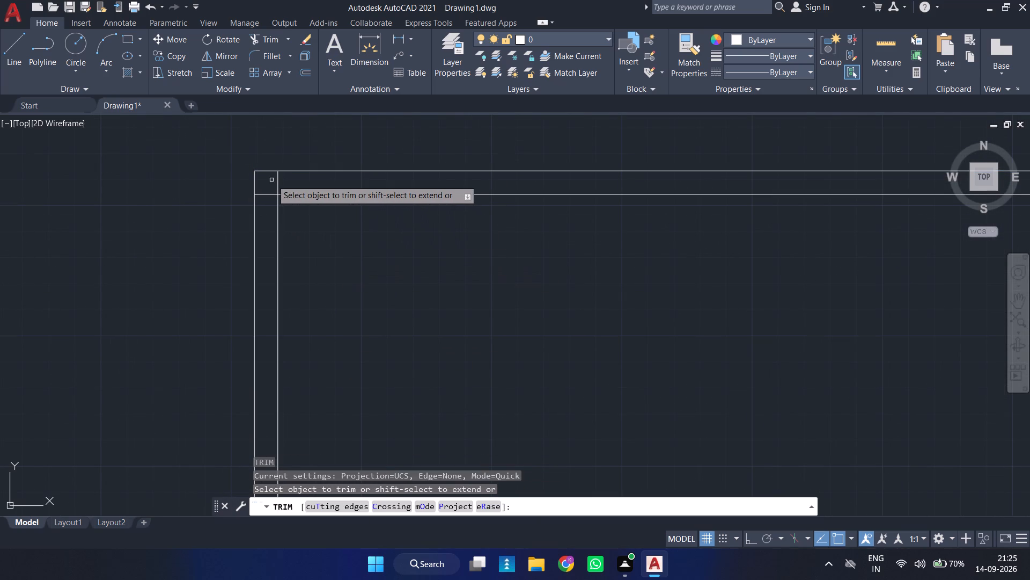
left_click(278, 180)
left_click(264, 194)
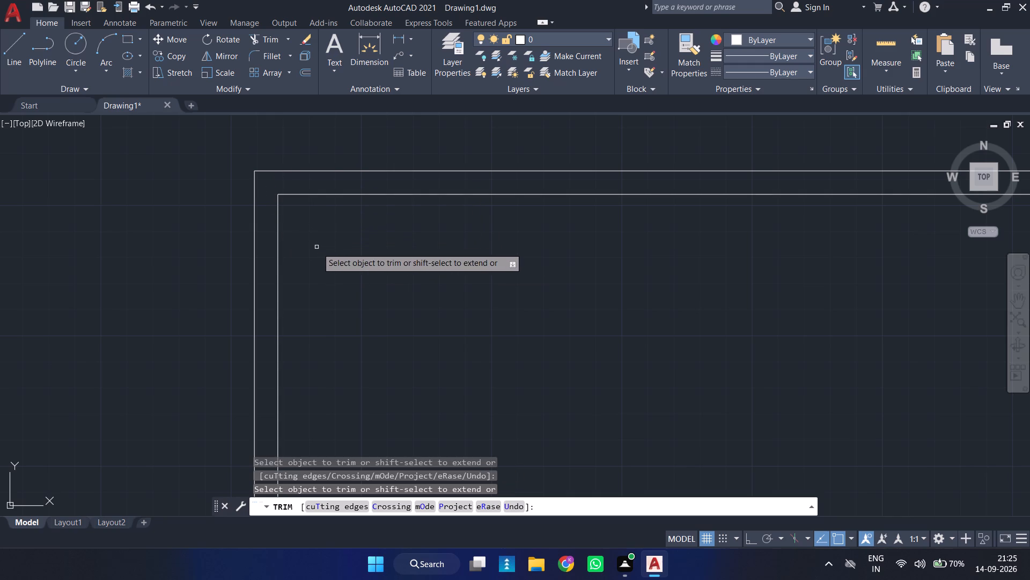
key("Escape")
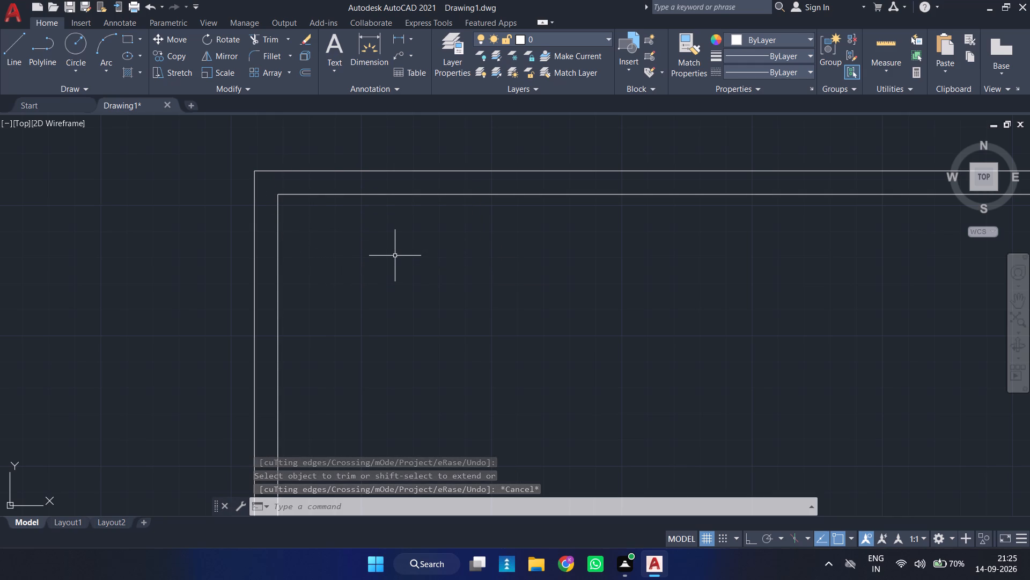
Offset the inner vertical wall line 12' to the right.
key("o")
key("Return")
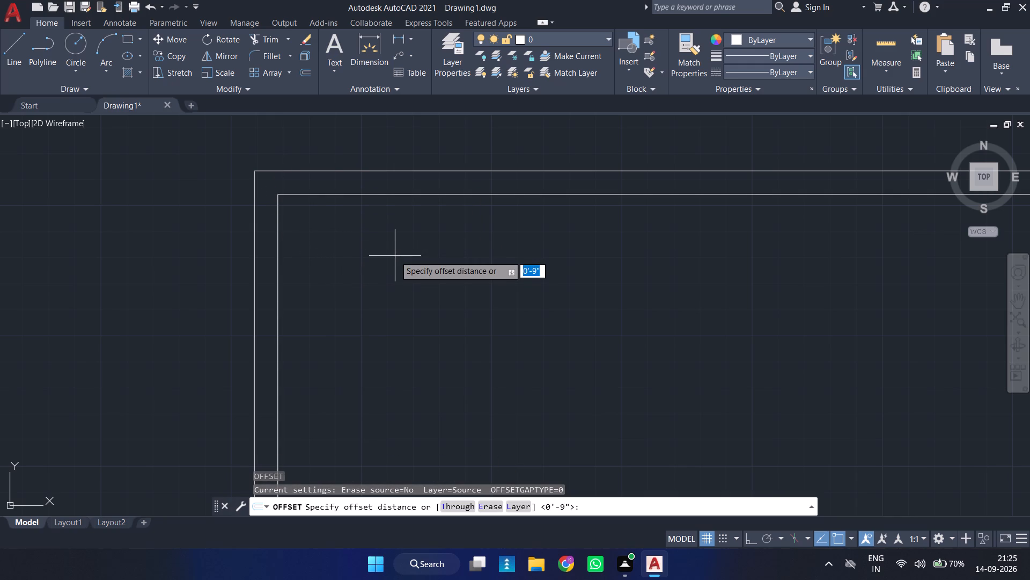
key("1")
key("2")
key("apostrophe")
key("Return")
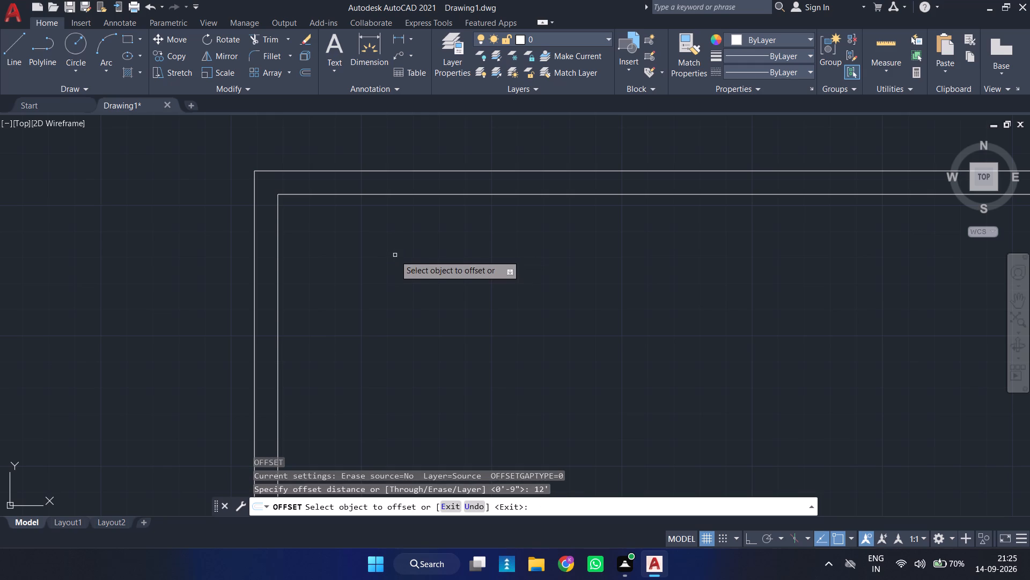
left_click(276, 234)
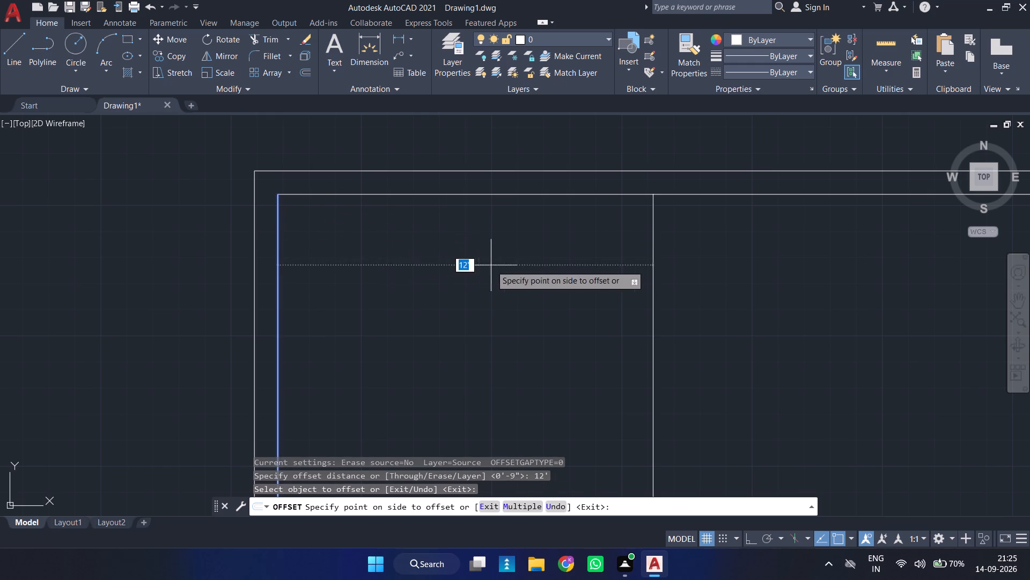
left_click(526, 272)
Offset the inner horizontal wall line 8'3" downward.
scroll(533, 248, "down", 2)
middle_click_drag(529, 278, 451, 205)
scroll(438, 194, "up", 1)
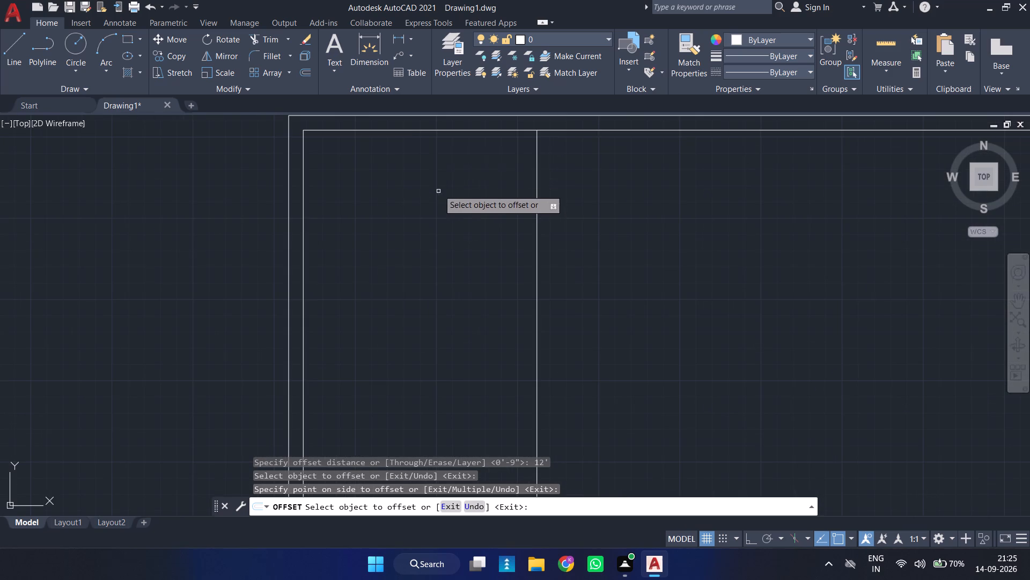
left_click(410, 129)
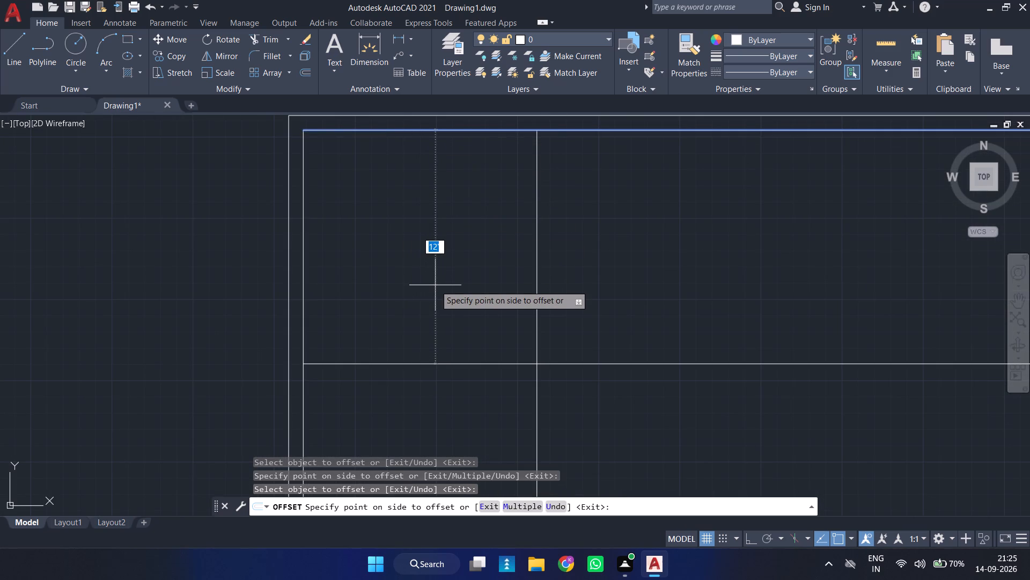
type("8'3")
key("Return")
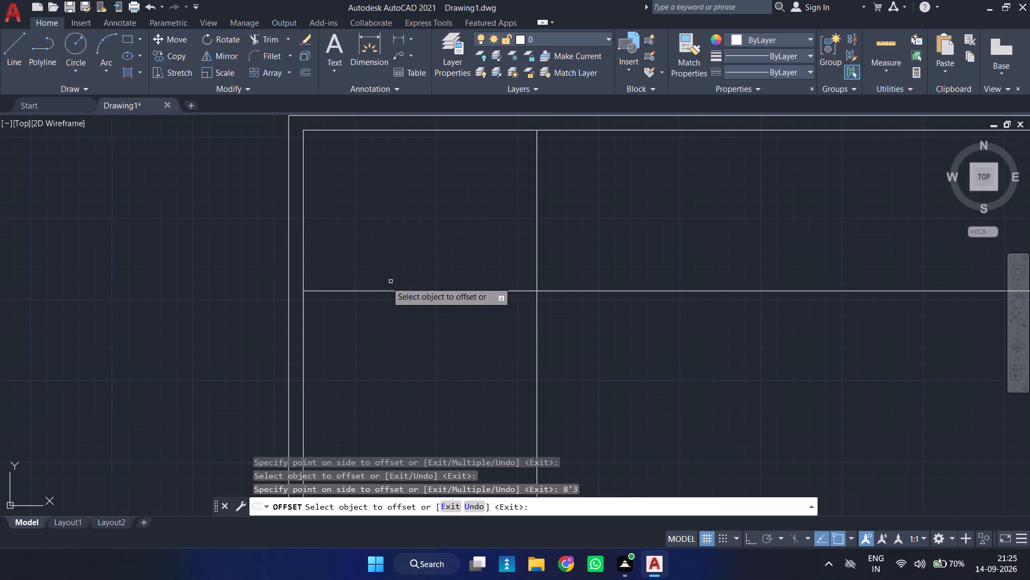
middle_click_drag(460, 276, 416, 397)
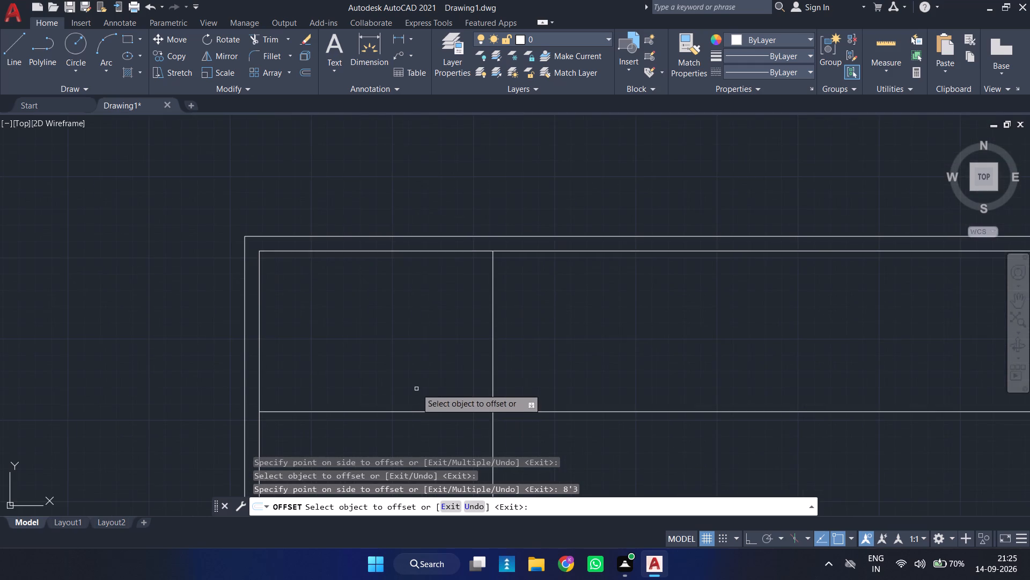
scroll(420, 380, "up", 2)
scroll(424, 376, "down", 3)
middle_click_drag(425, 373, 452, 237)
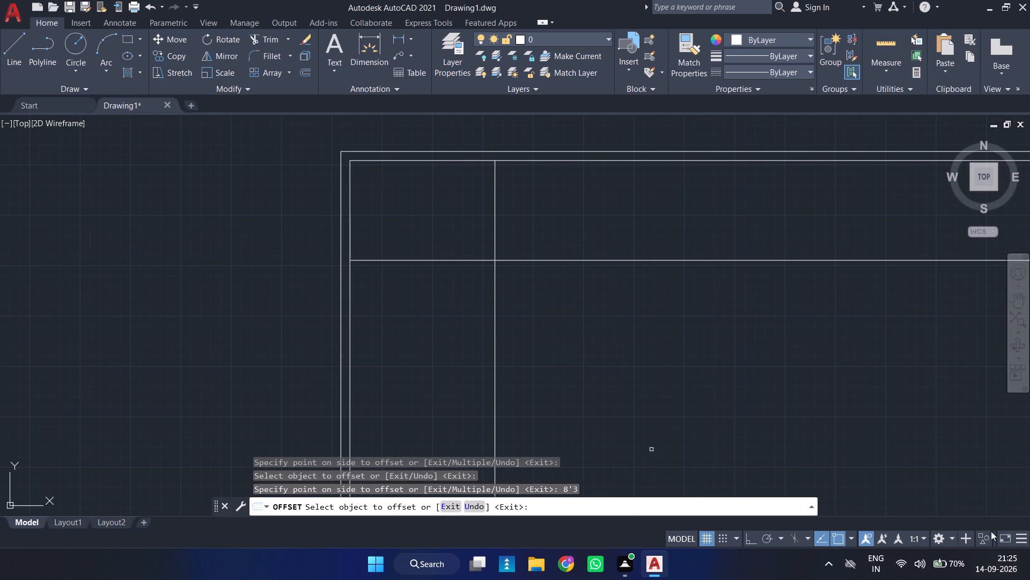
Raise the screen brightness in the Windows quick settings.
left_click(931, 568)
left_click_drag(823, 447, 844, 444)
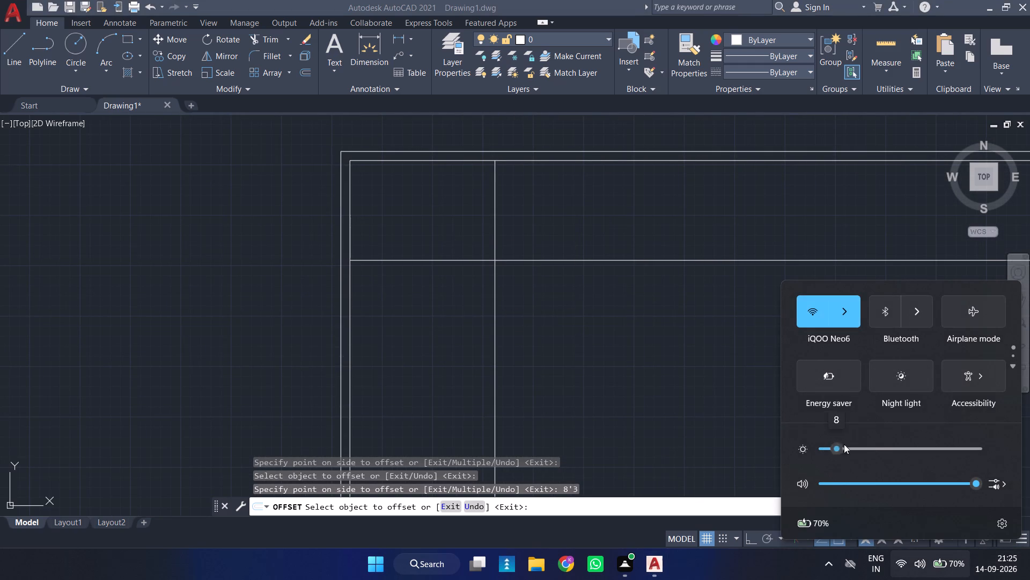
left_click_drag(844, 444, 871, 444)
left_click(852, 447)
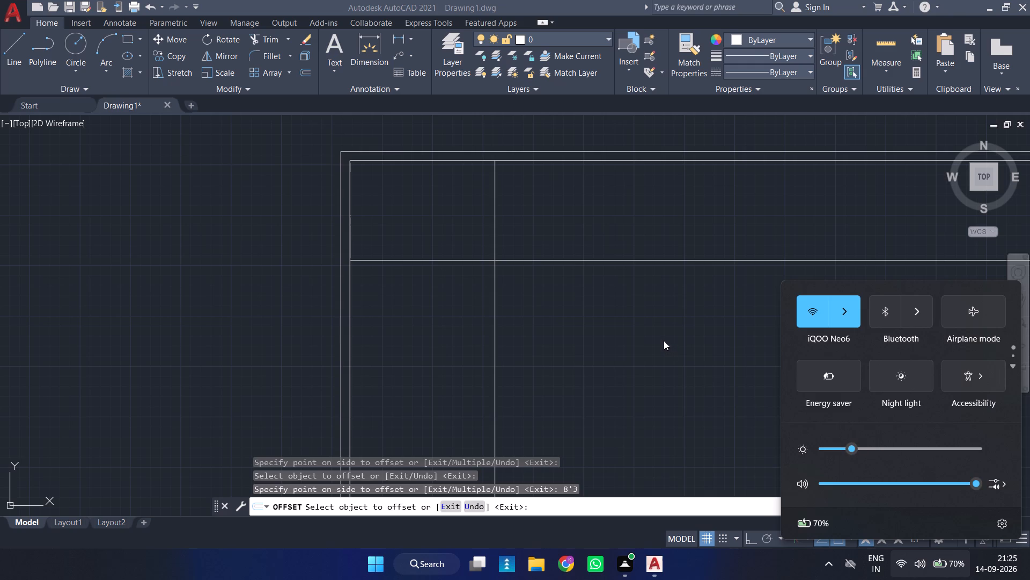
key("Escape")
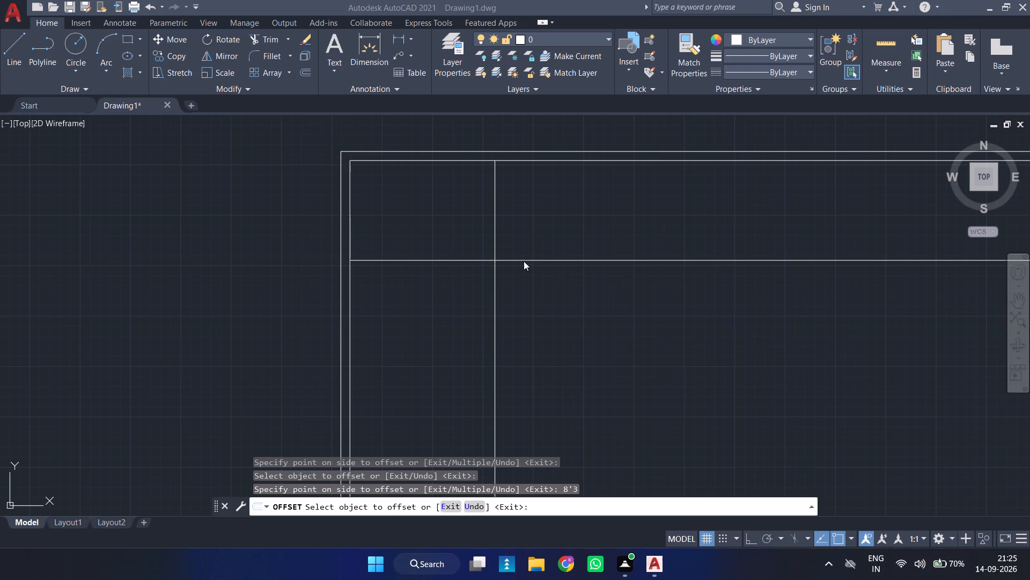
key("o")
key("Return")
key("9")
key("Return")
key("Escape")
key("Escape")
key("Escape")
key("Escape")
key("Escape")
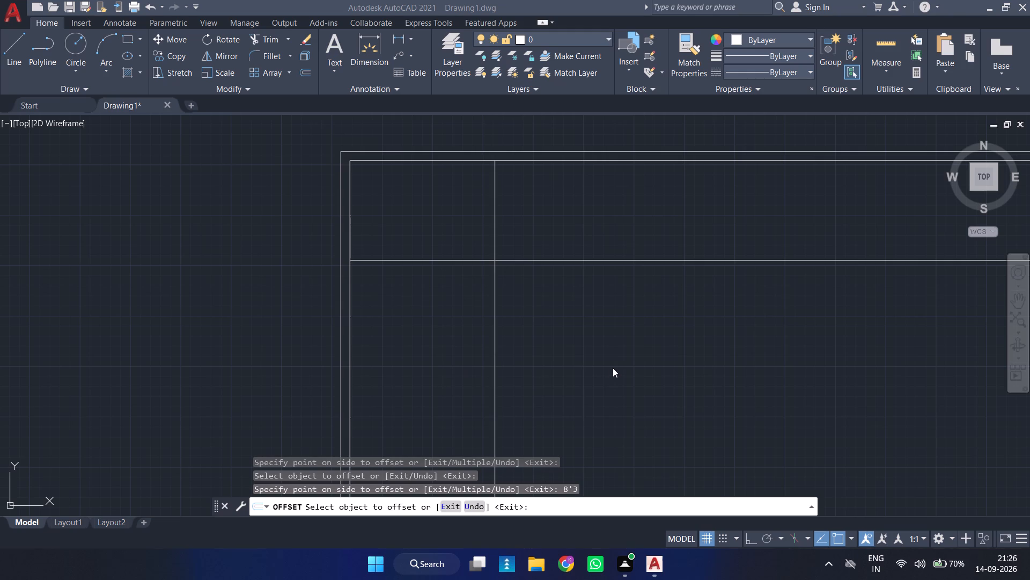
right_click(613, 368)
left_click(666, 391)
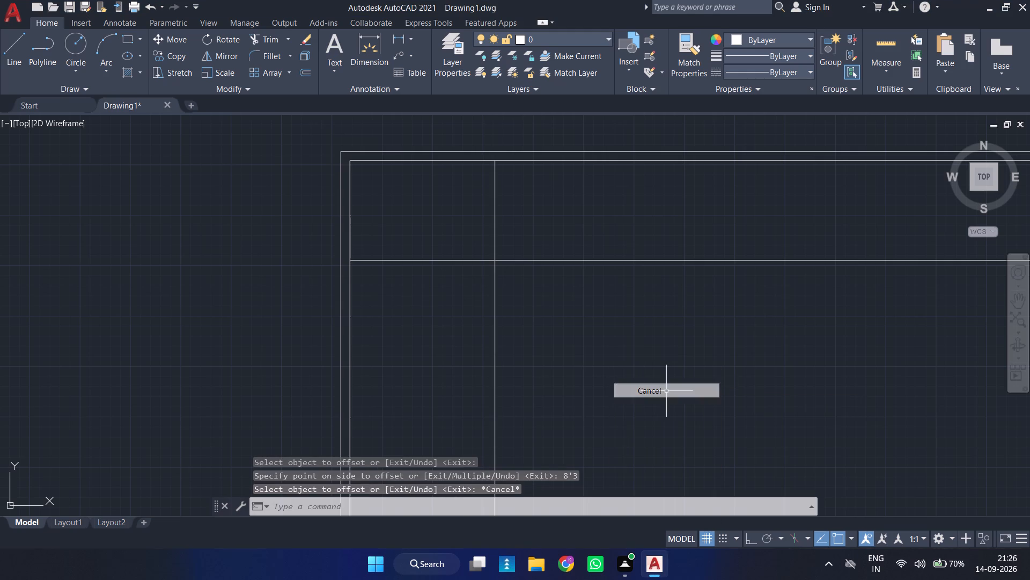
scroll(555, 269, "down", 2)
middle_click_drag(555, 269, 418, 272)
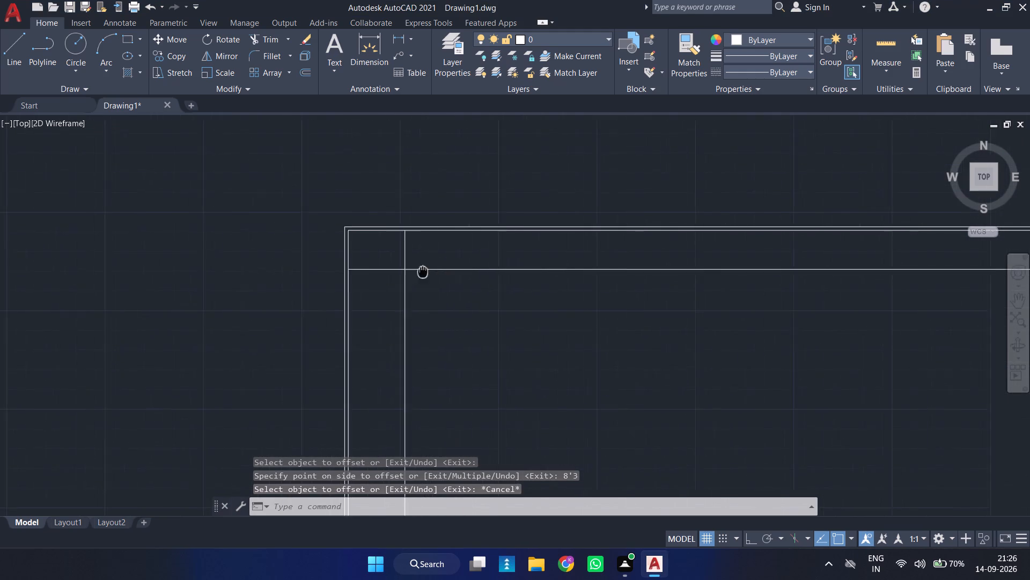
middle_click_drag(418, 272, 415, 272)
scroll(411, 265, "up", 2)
Lower the screen brightness to about 3 in the Windows quick settings.
left_click(908, 560)
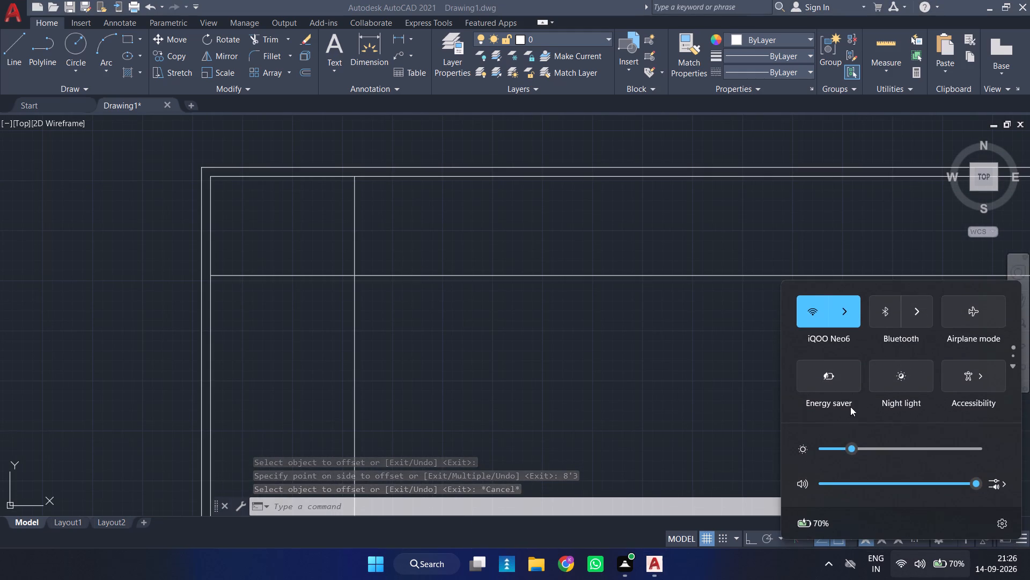
left_click_drag(848, 448, 825, 452)
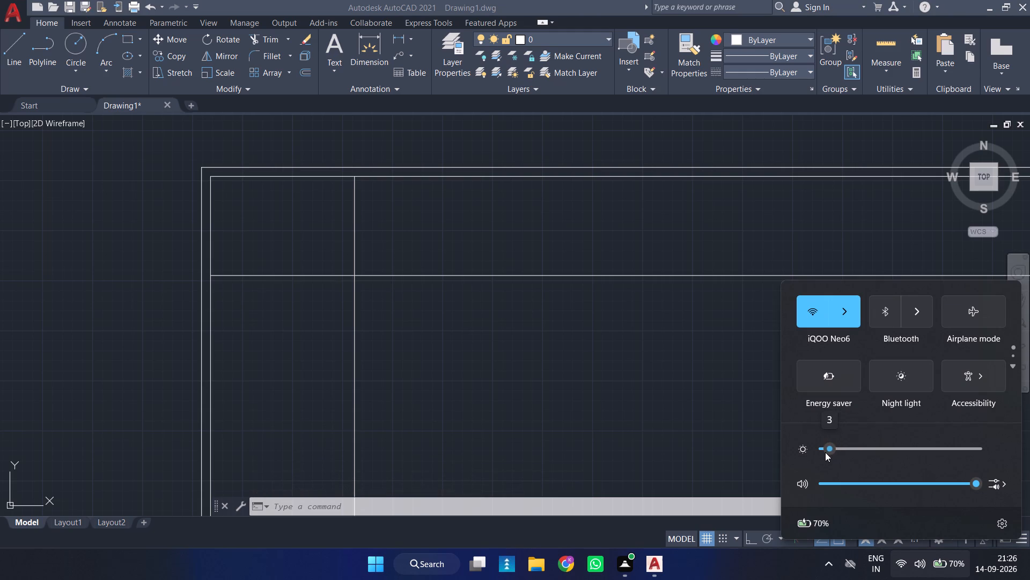
left_click_drag(825, 452, 825, 452)
key("Escape")
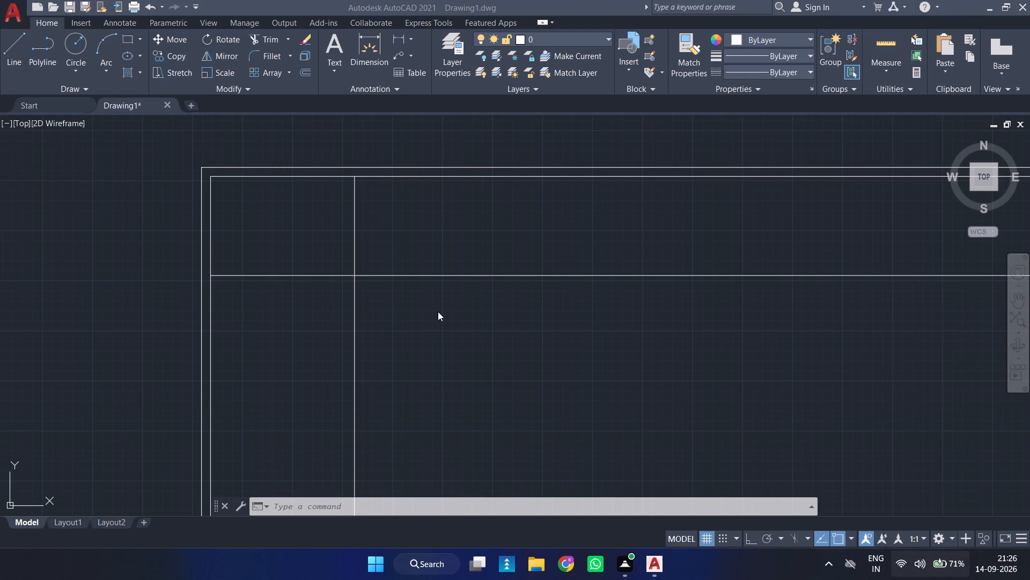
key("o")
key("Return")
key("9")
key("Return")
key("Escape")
Offset the vertical partition line 9" to the right and the horizontal partition line 9" downward to give both walls thickness.
right_click(387, 258)
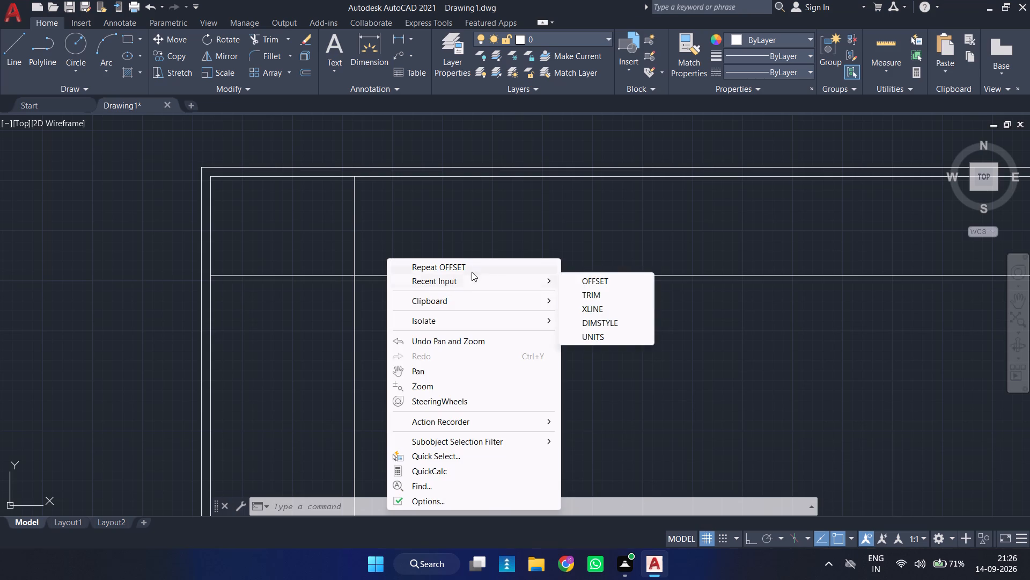
left_click(499, 269)
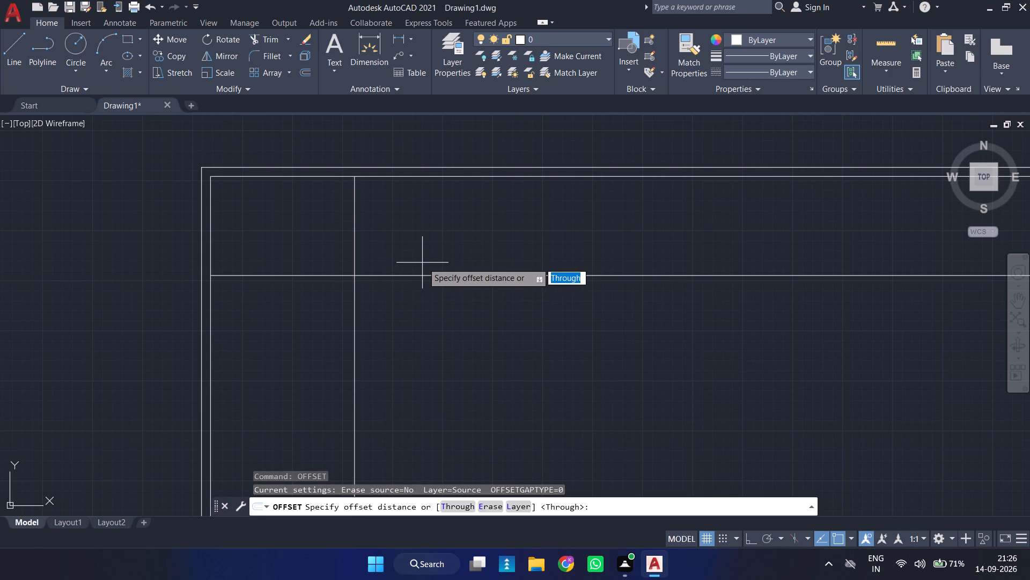
key("9")
key("Return")
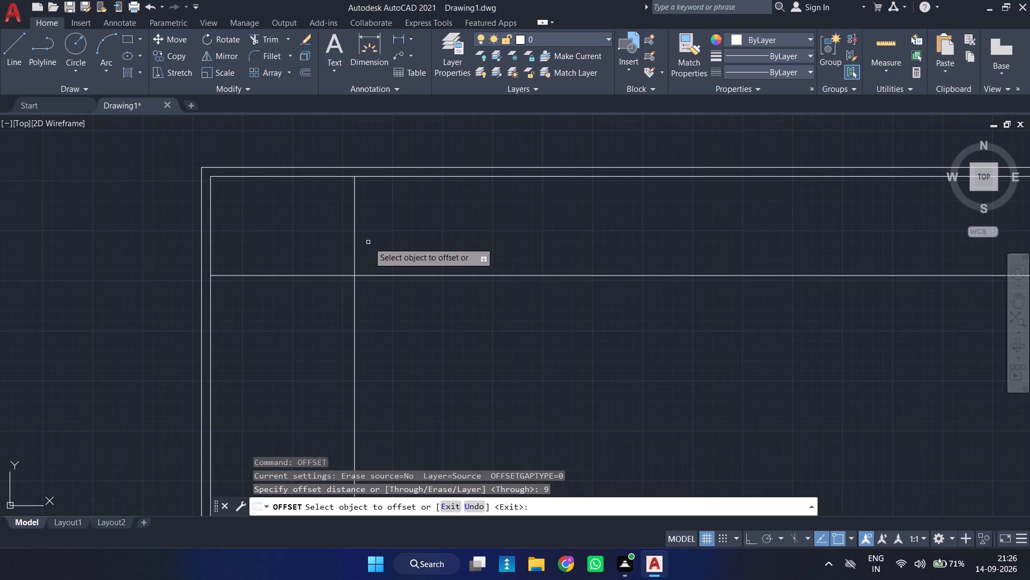
left_click(355, 245)
left_click(410, 255)
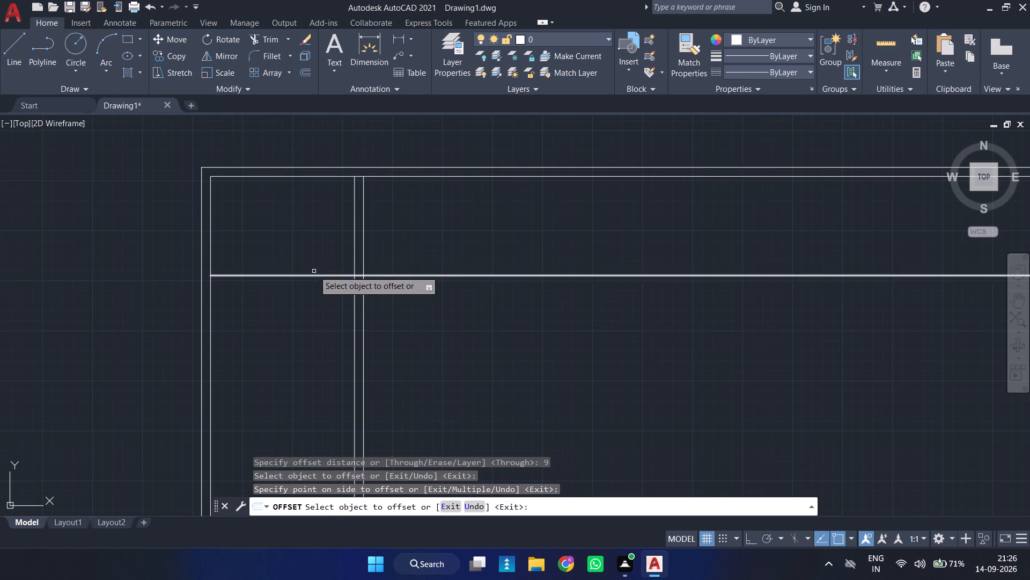
left_click(315, 274)
left_click(317, 315)
key("Escape")
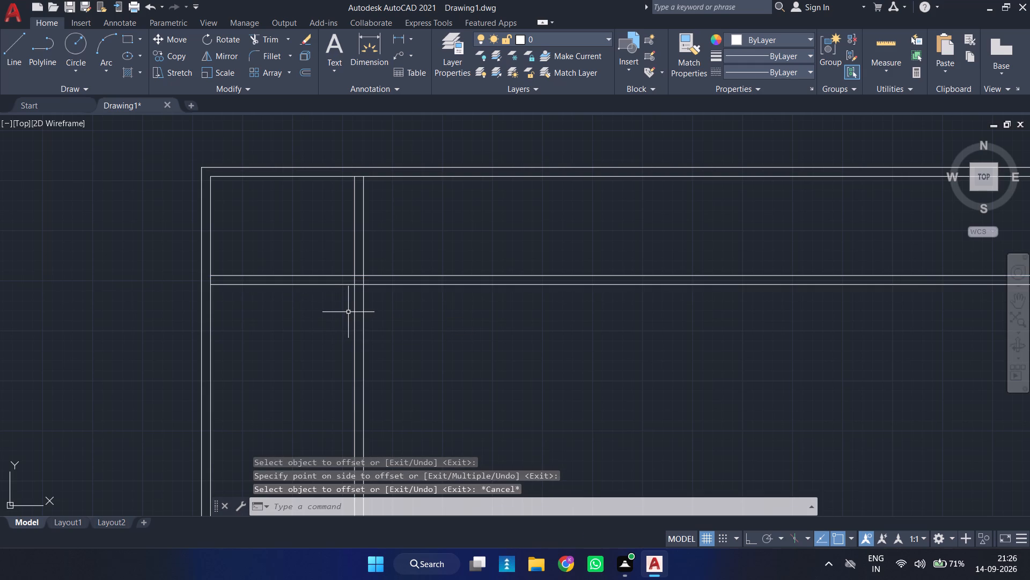
Create the second vertical partition by offsetting the first partition's right line 12' to the right, and that new line by 9".
key("o")
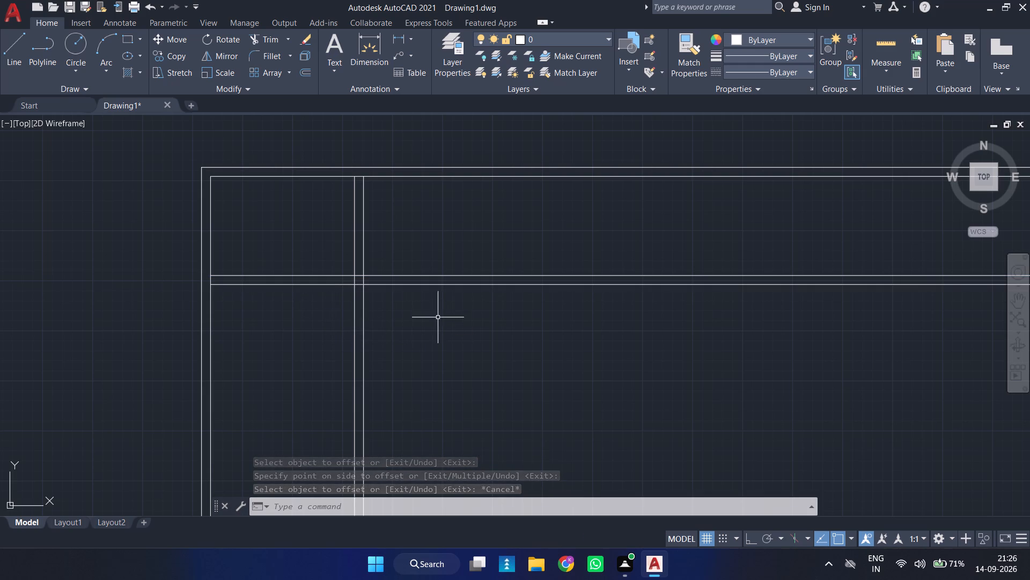
key("Return")
key("1")
key("2")
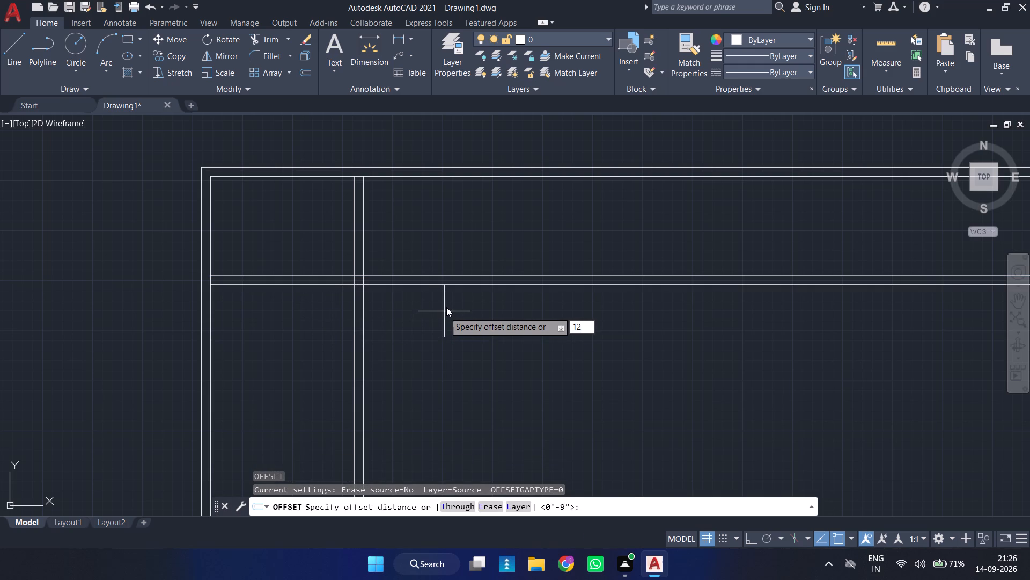
key("apostrophe")
key("Return")
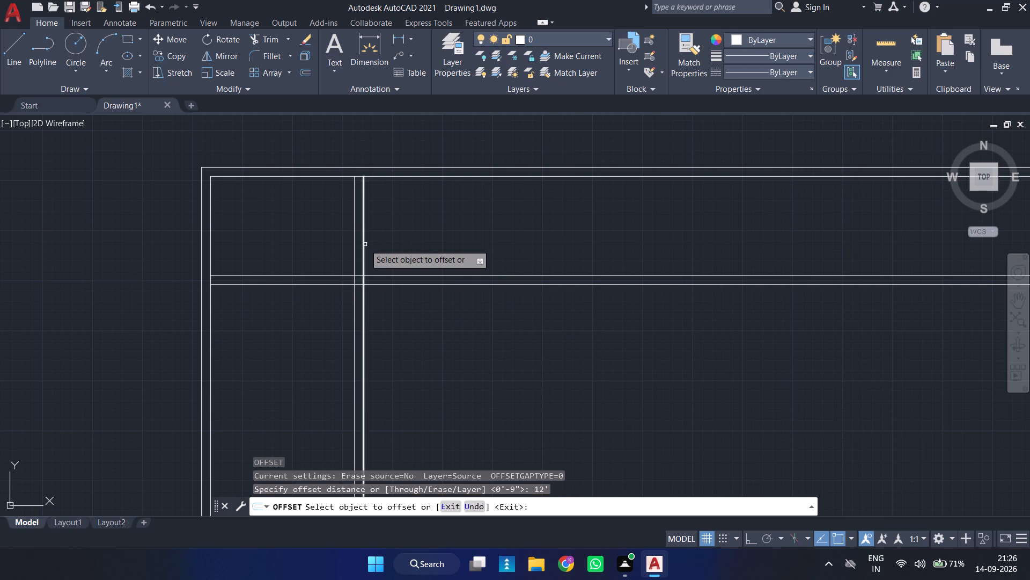
left_click(365, 244)
left_click(492, 243)
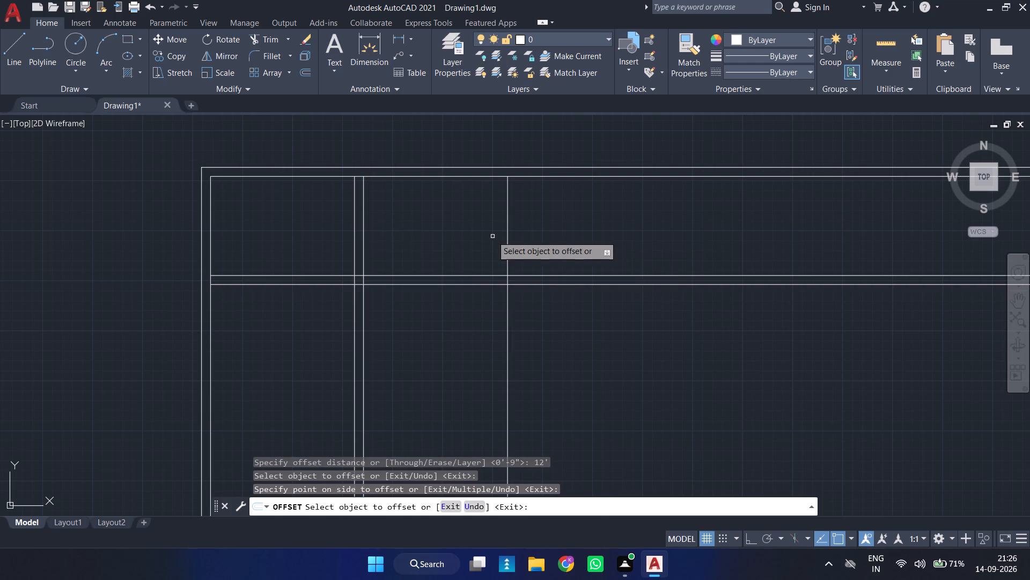
left_click(509, 238)
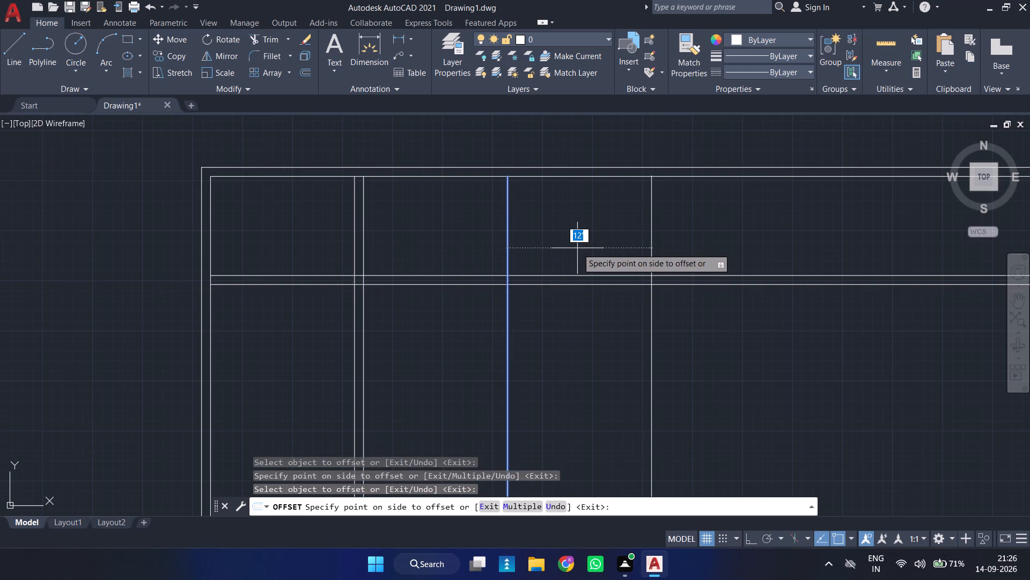
key("9")
key("Return")
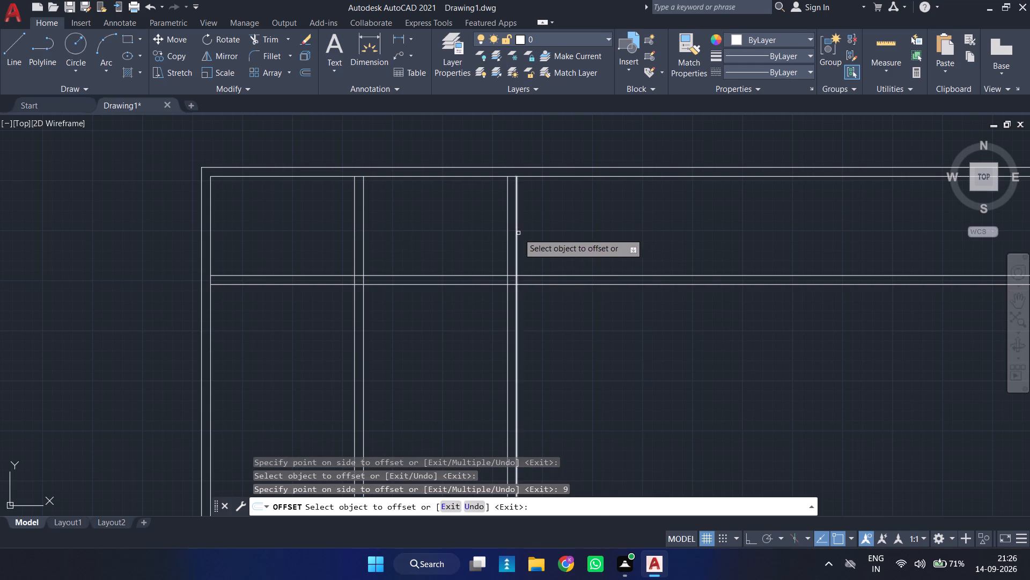
Create the third vertical partition by offsetting the second partition's right line 12' to the right, and that new line by 9".
left_click(518, 233)
left_click(705, 230)
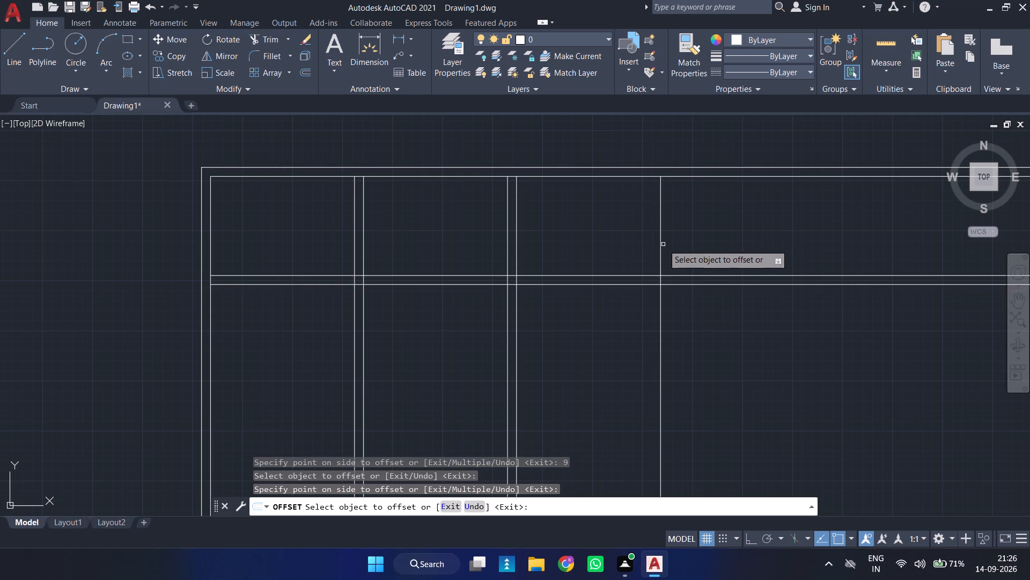
left_click(661, 246)
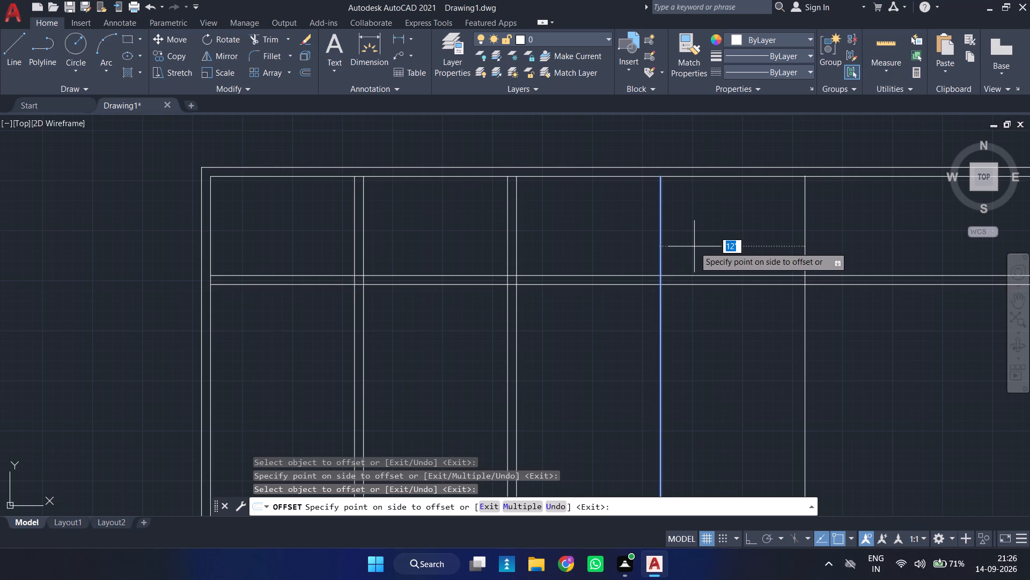
key("9")
key("Return")
key("Escape")
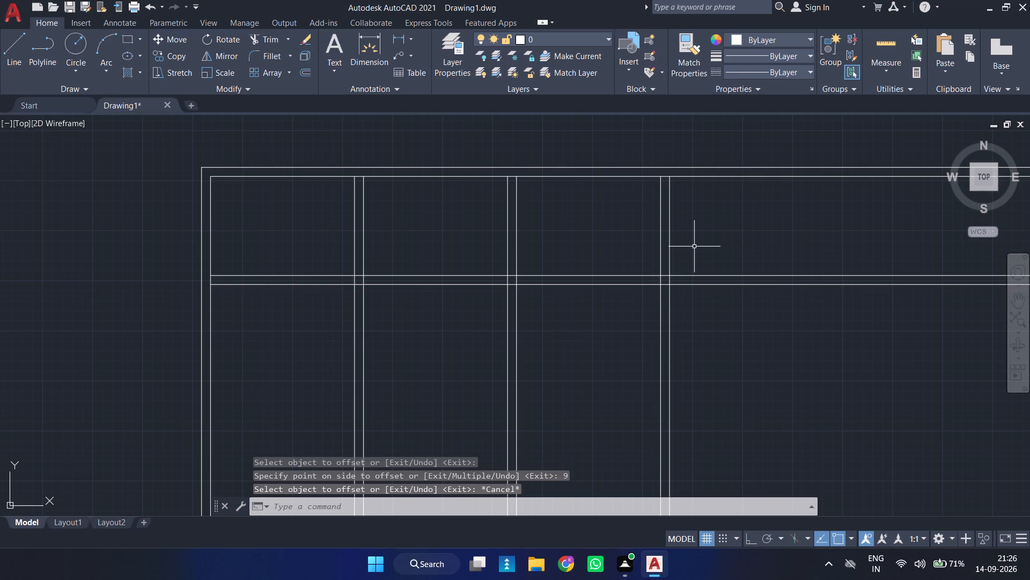
Trim the top wall's inner line between the paired lines of each of the three vertical partitions.
type("TR")
key("Return")
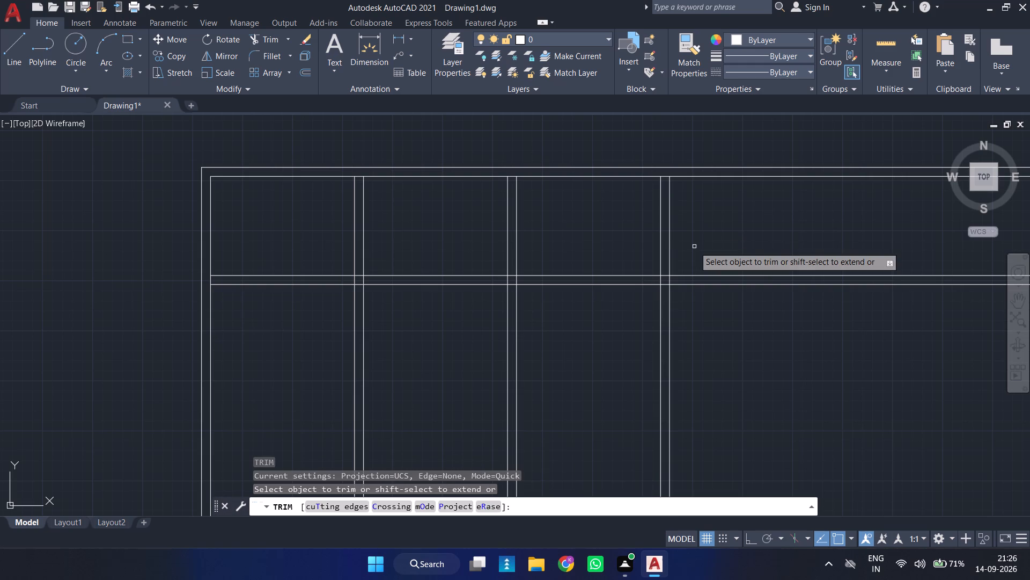
scroll(345, 158, "up", 2)
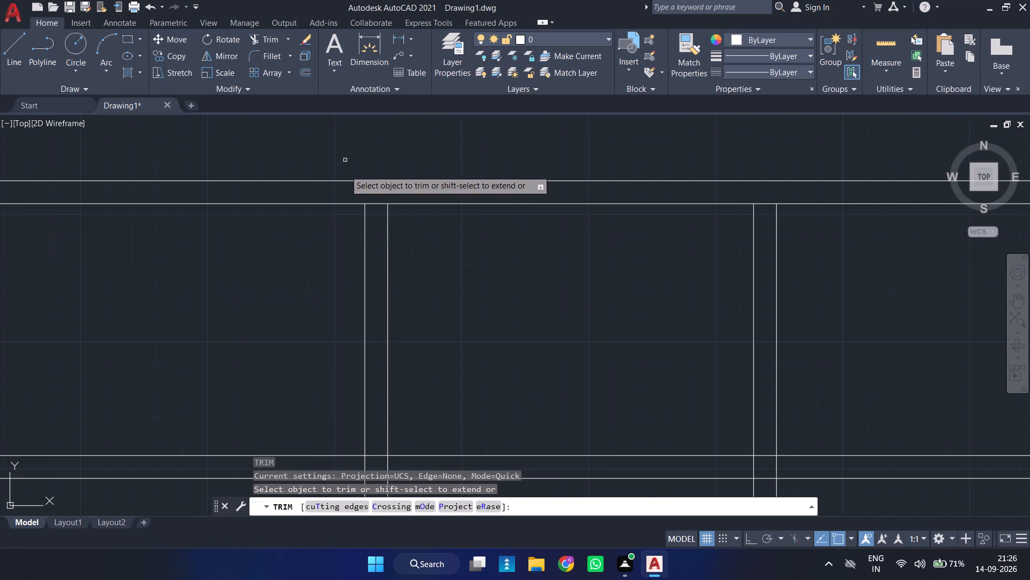
left_click(378, 200)
left_click(372, 215)
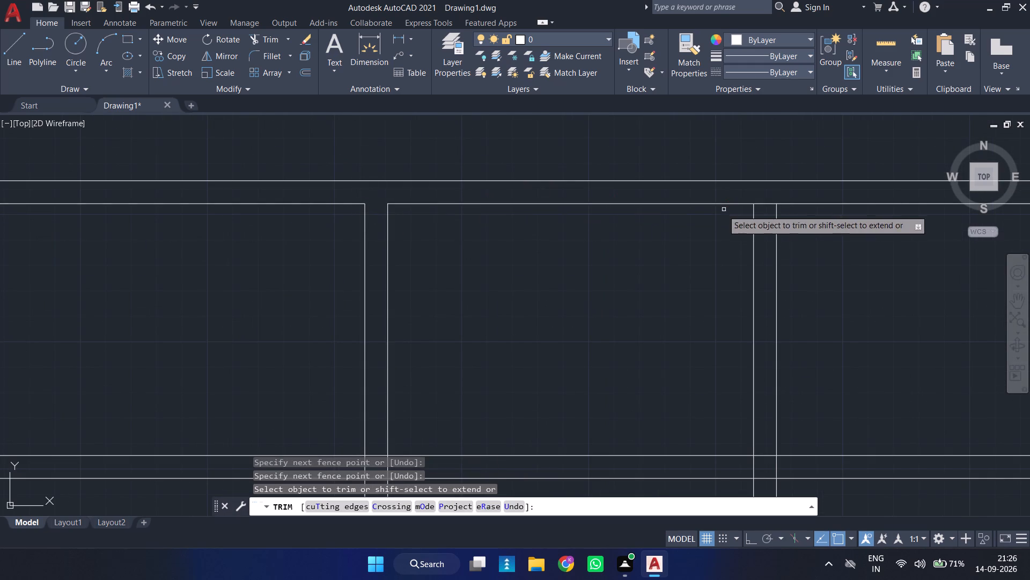
middle_click_drag(722, 211, 433, 219)
scroll(474, 207, "up", 2)
left_click(474, 205)
left_click(474, 219)
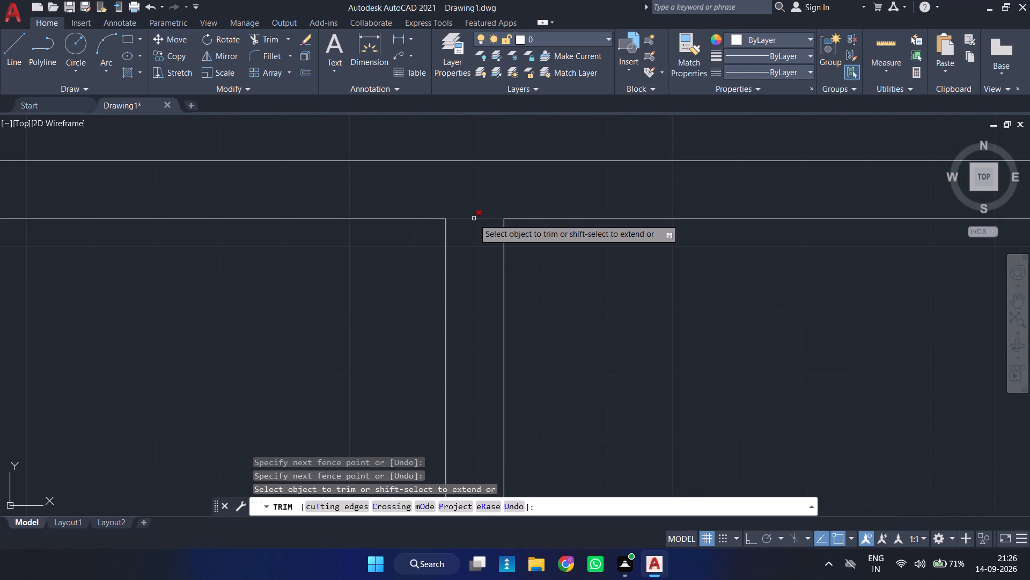
scroll(496, 214, "down", 4)
scroll(485, 225, "up", 3)
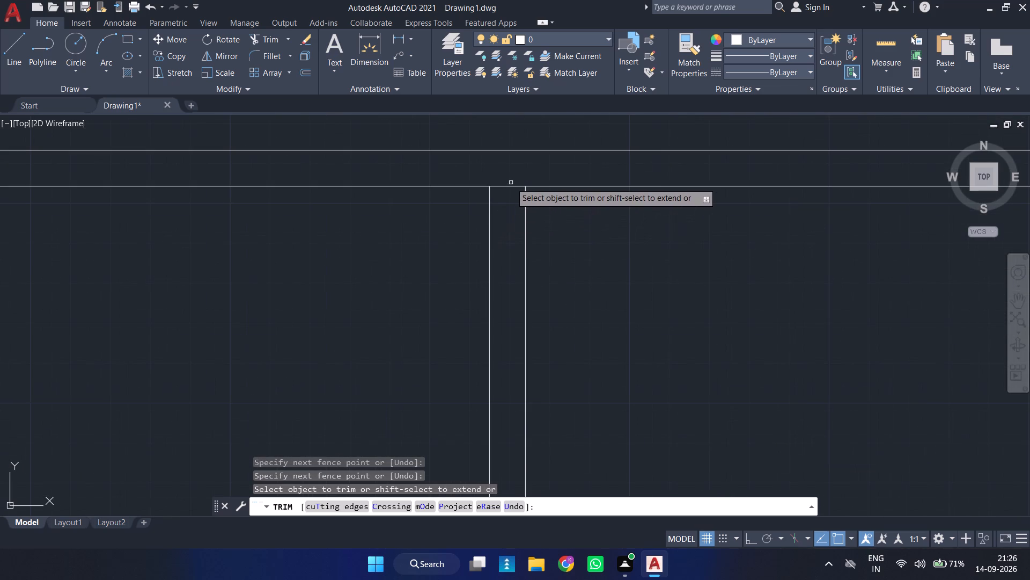
left_click(511, 183)
left_click(505, 200)
scroll(527, 194, "down", 2)
middle_click_drag(599, 240, 405, 296)
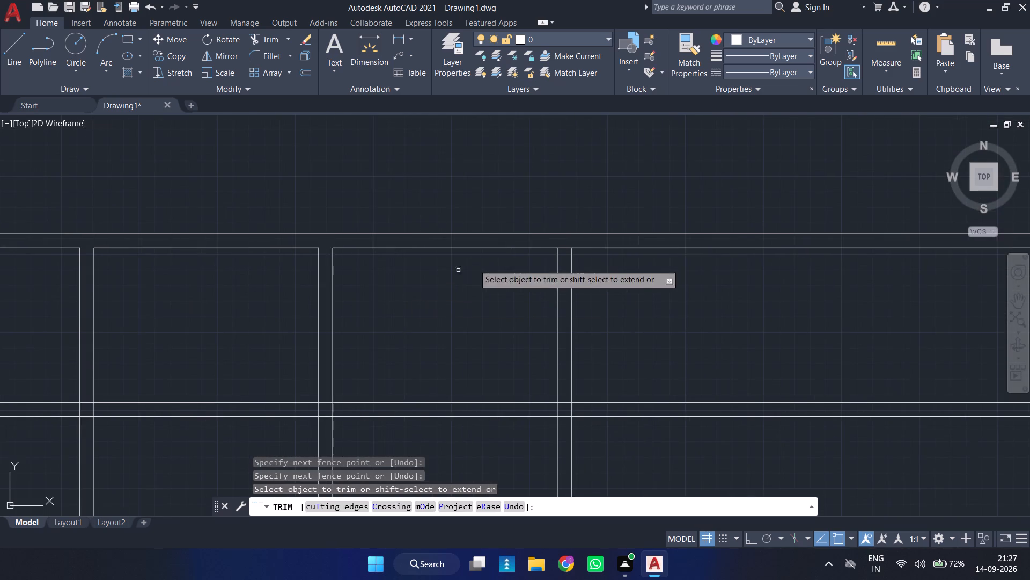
scroll(538, 249, "up", 2)
left_click(600, 239)
left_click(594, 269)
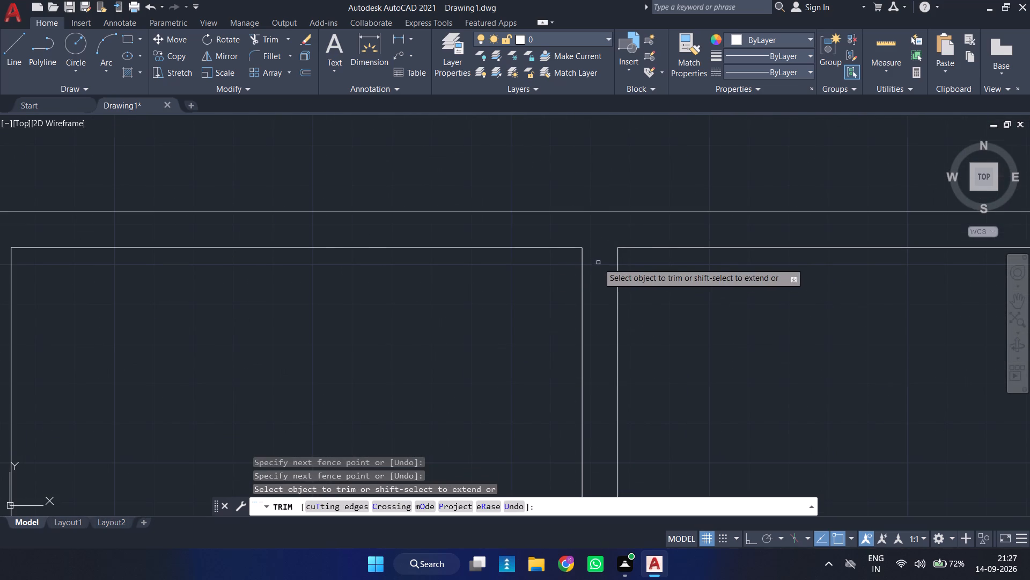
Trim the left wall's inner line between the two lines of the horizontal partition.
scroll(598, 263, "down", 4)
middle_click_drag(568, 318, 634, 227)
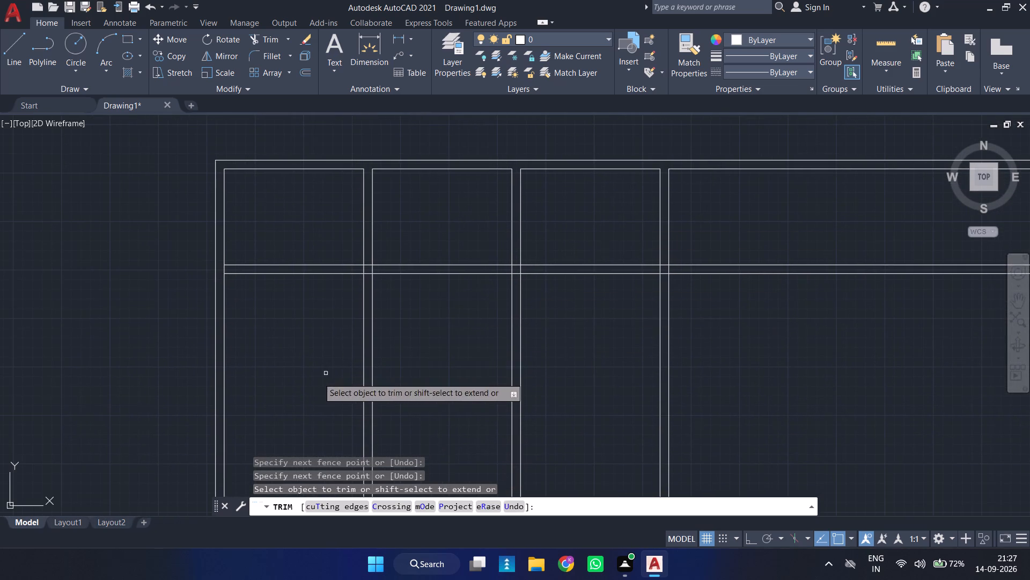
scroll(329, 269, "up", 2)
scroll(372, 245, "up", 1)
middle_click_drag(152, 267, 507, 187)
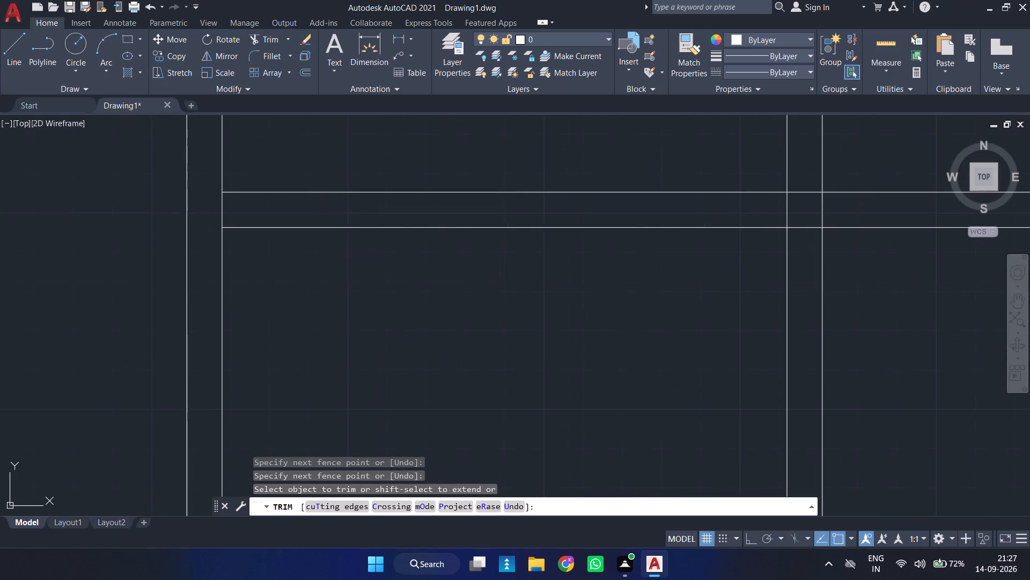
left_click(223, 211)
Trim the overlapping line segments where the horizontal partition crosses the first and second vertical partitions.
scroll(415, 158, "down", 3)
middle_click_drag(440, 148, 436, 152)
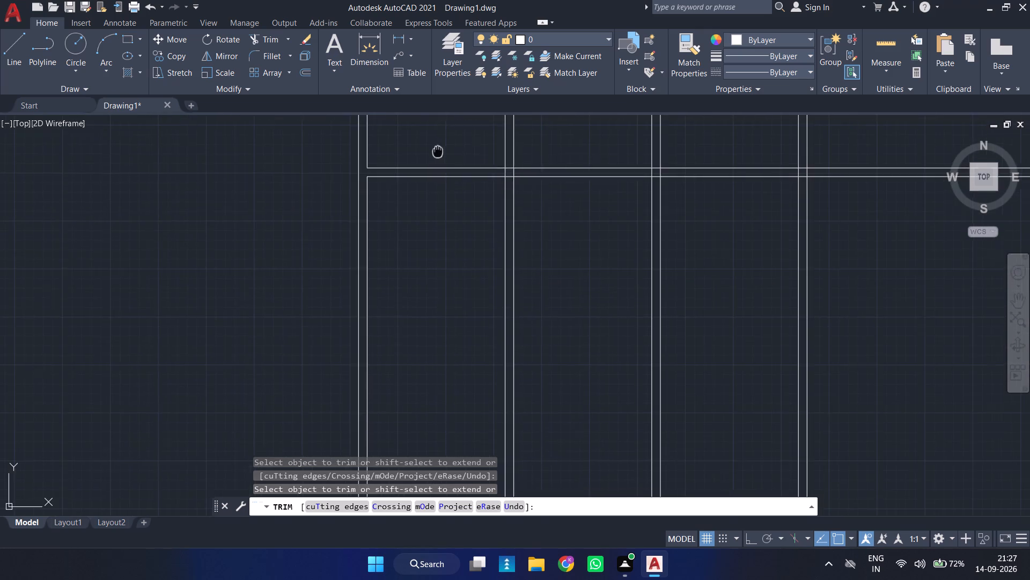
middle_click_drag(436, 152, 305, 257)
scroll(349, 282, "up", 2)
left_click(407, 266)
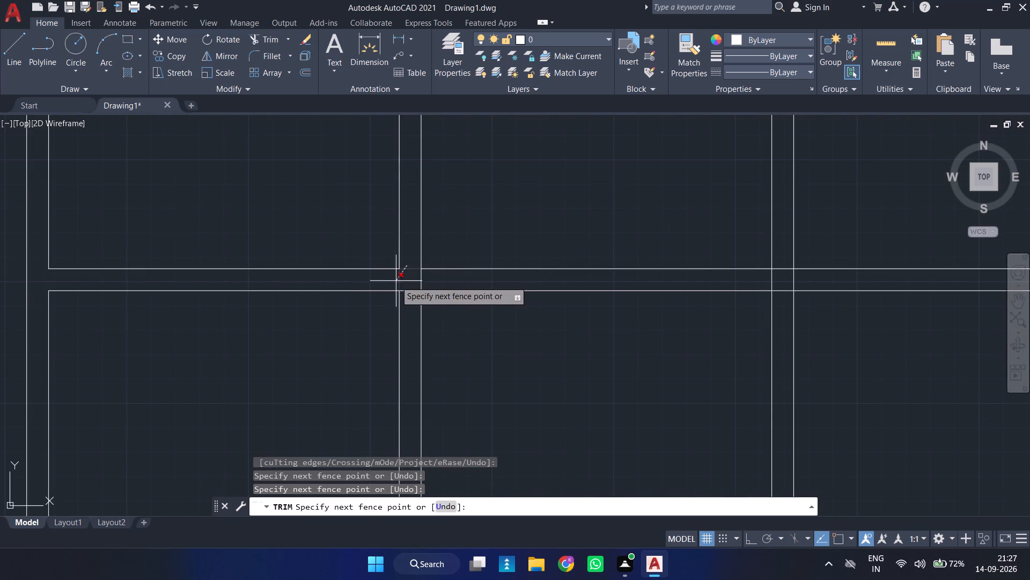
left_click(394, 281)
scroll(448, 268, "down", 2)
scroll(433, 273, "up", 3)
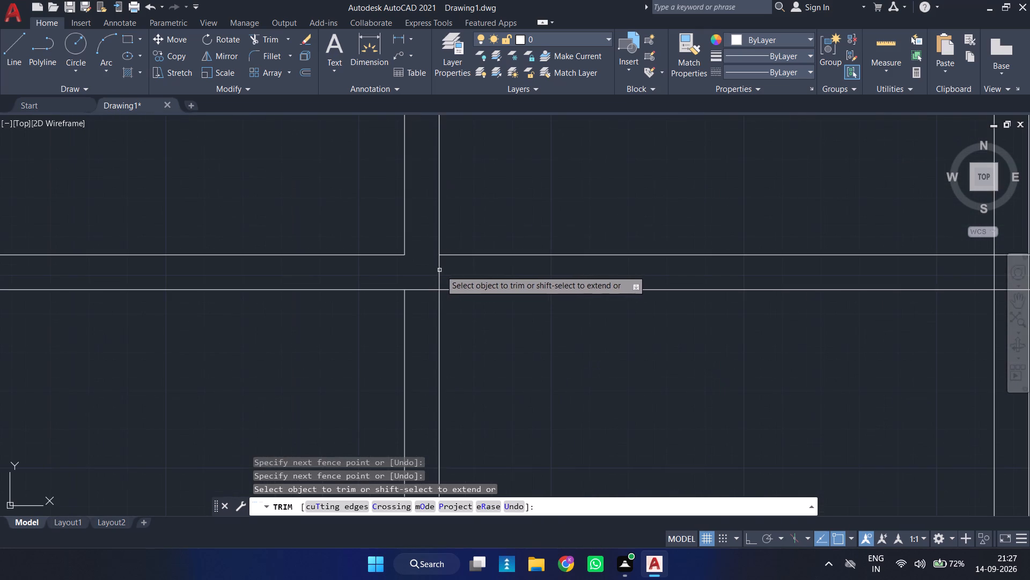
left_click_drag(454, 269, 422, 273)
scroll(424, 270, "down", 3)
middle_click_drag(506, 305, 359, 306)
scroll(411, 267, "up", 3)
left_click_drag(435, 258, 474, 296)
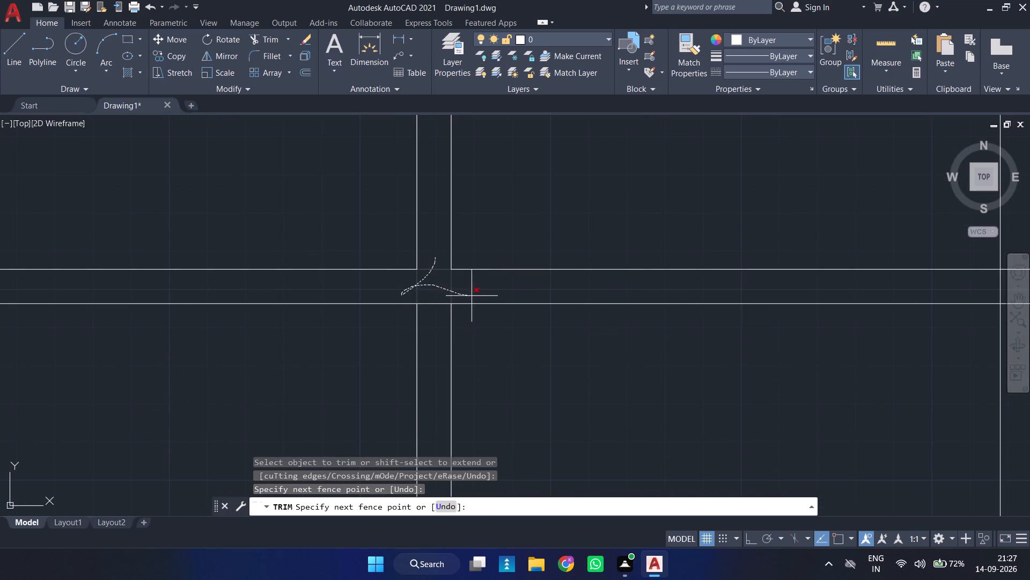
left_click_drag(474, 296, 478, 294)
Trim the overlaps at the third vertical partition's junction and remove the horizontal partition lines extending to its right.
scroll(485, 284, "down", 4)
middle_click_drag(510, 331, 402, 330)
scroll(462, 281, "up", 2)
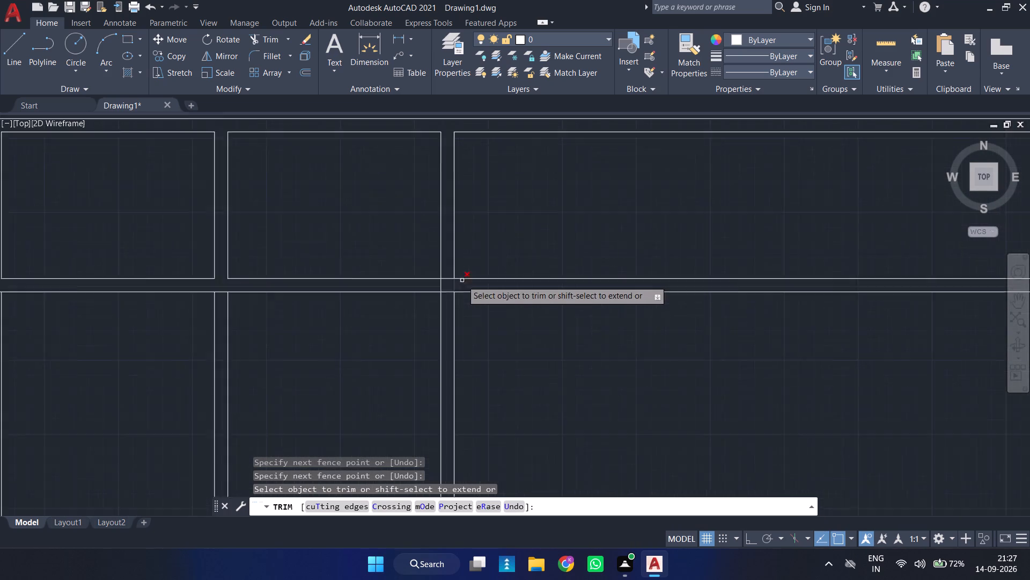
scroll(462, 280, "up", 2)
left_click(425, 264)
left_click(385, 299)
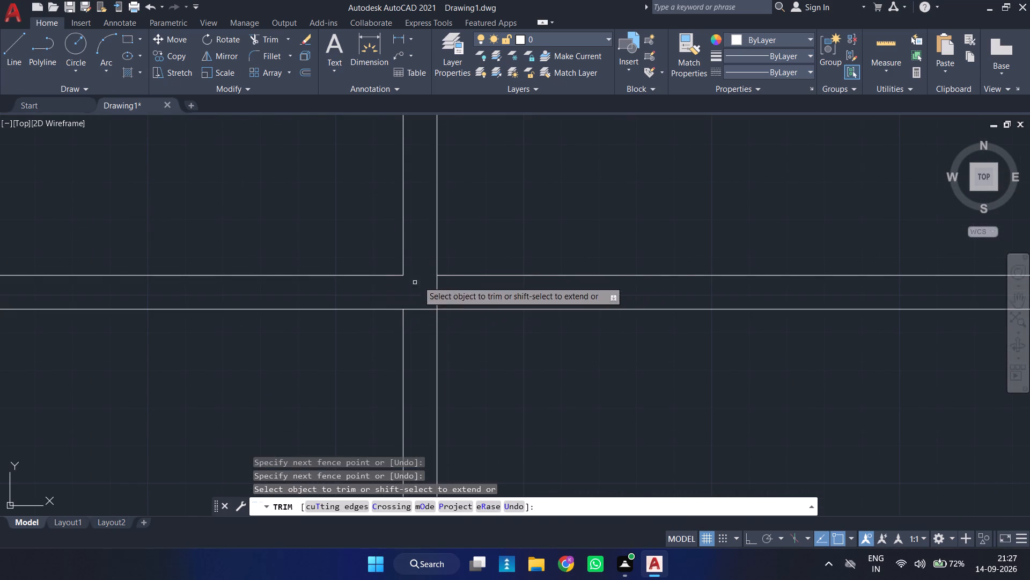
left_click(484, 262)
left_click(475, 322)
Trim away all the vertical partition lines extending below the horizontal wall of the three rooms.
scroll(467, 323, "down", 4)
middle_click_drag(477, 340, 494, 304)
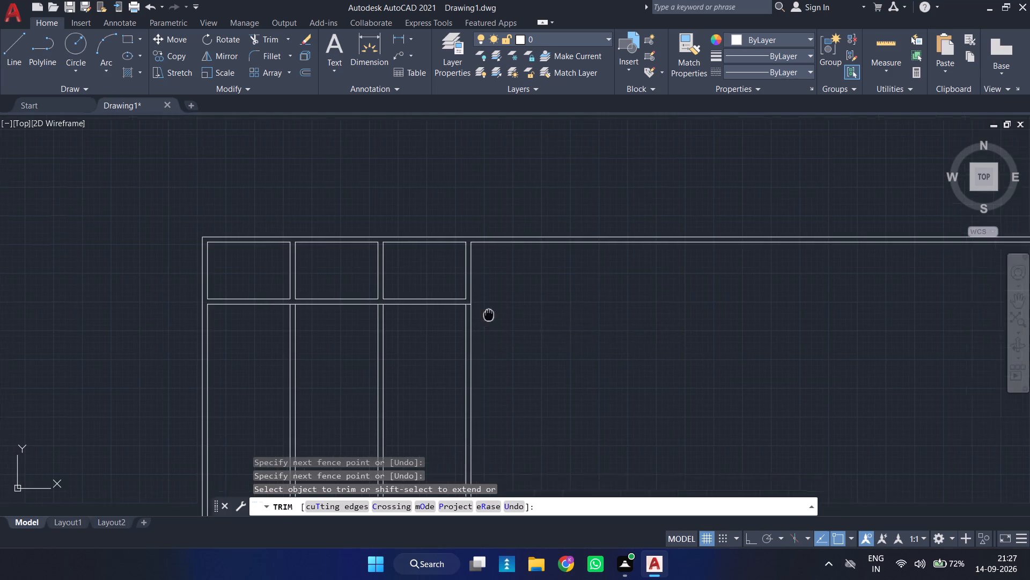
middle_click_drag(494, 304, 516, 264)
left_click(512, 273)
left_click(252, 290)
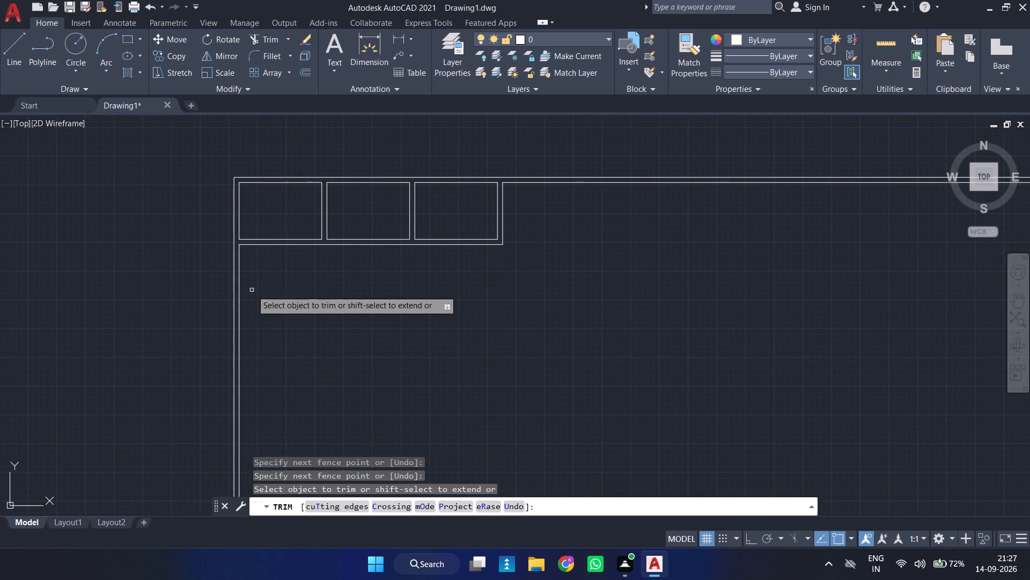
key("Escape")
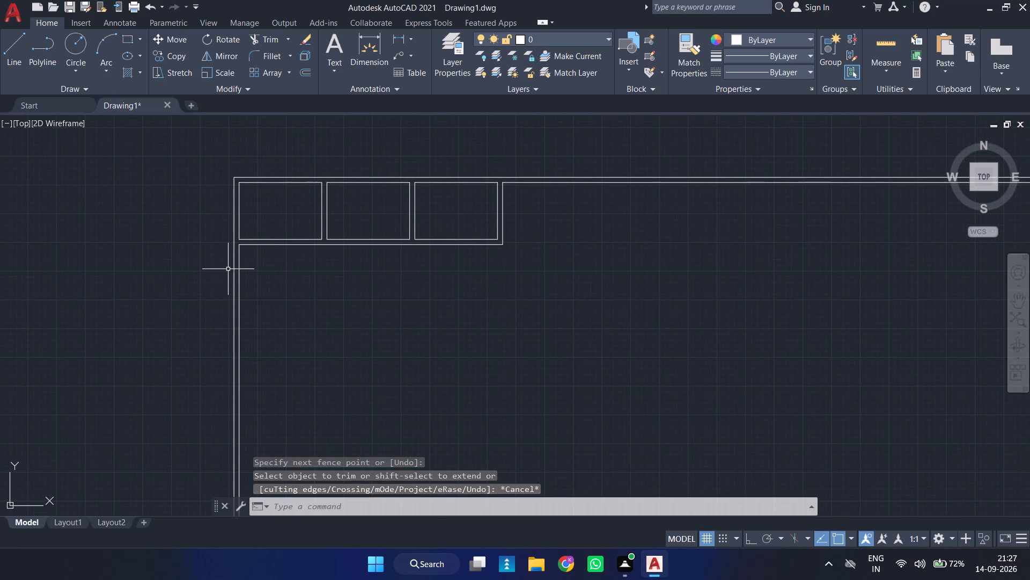
Offset the left wall's outer line 58'9" to the right, into the plan.
key("o")
key("Return")
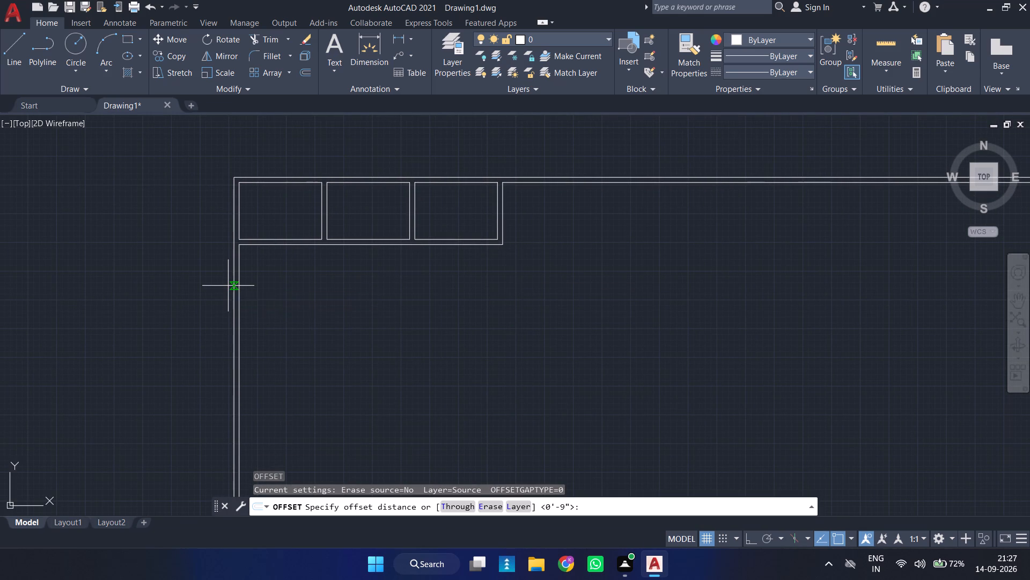
type("58'")
key("9")
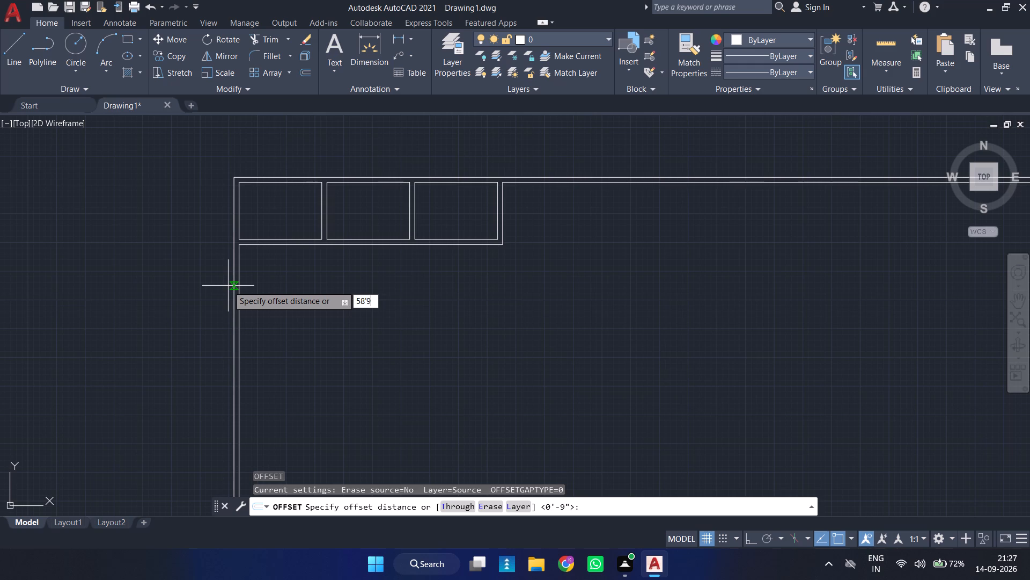
key("Return")
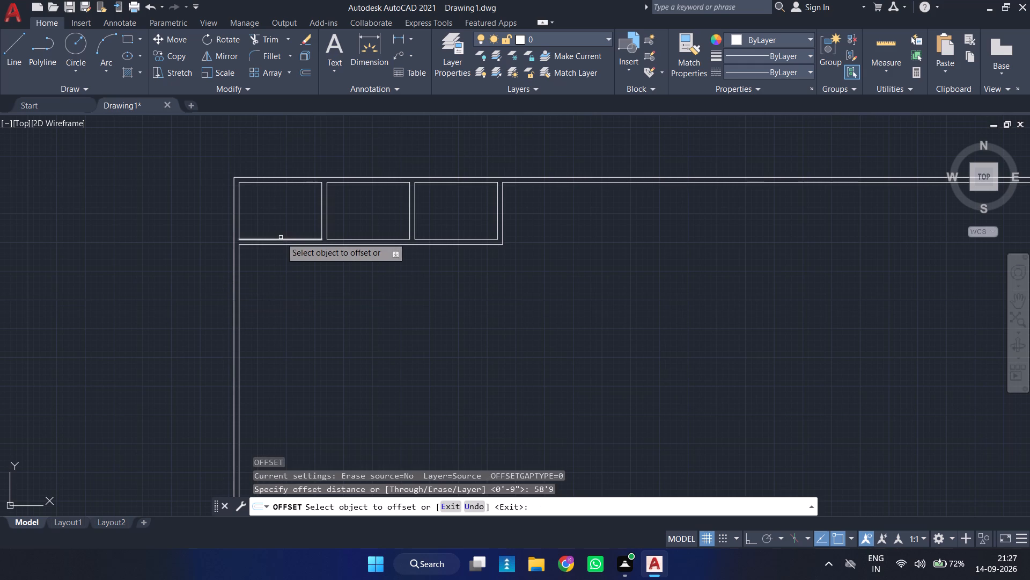
left_click(233, 259)
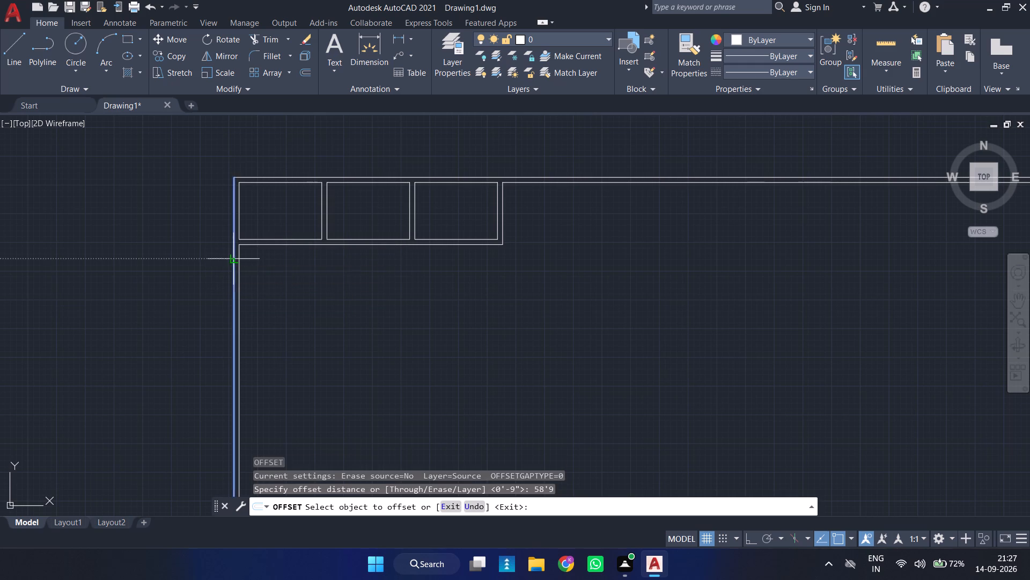
left_click(763, 277)
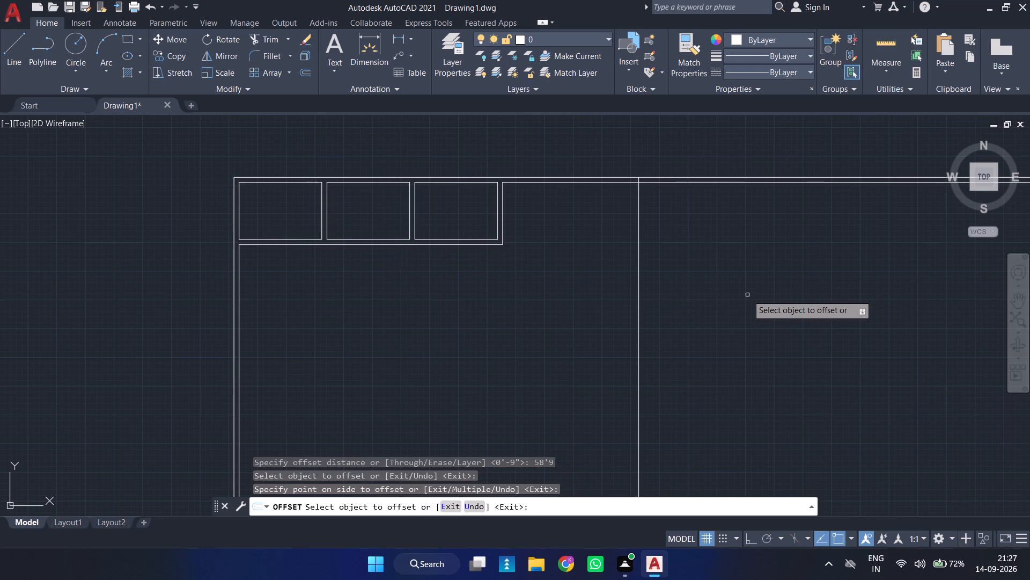
key("Escape")
Offset the new vertical line on the plan's right side 9" inward to form the right wall.
key("o")
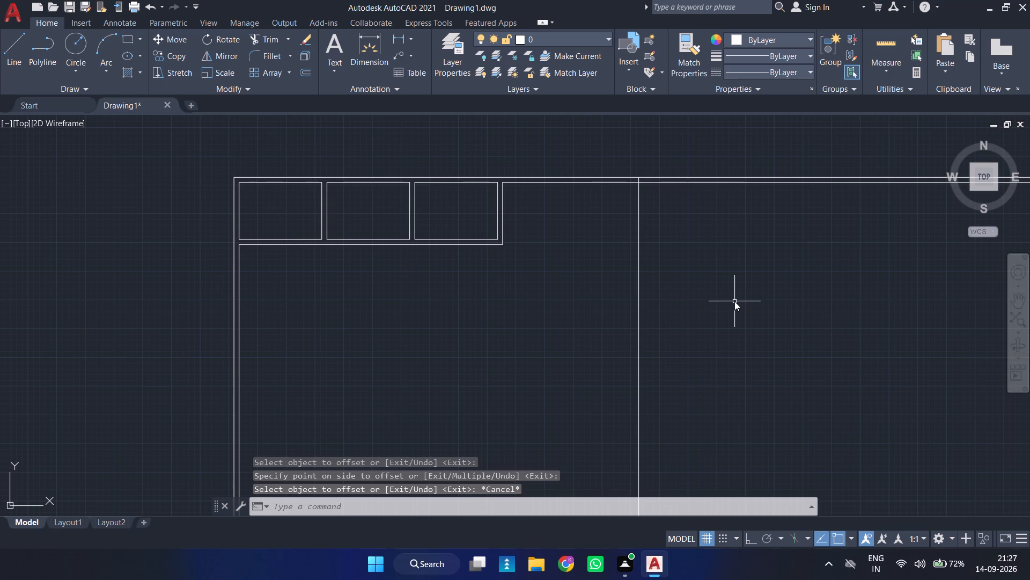
key("Return")
key("9")
key("Return")
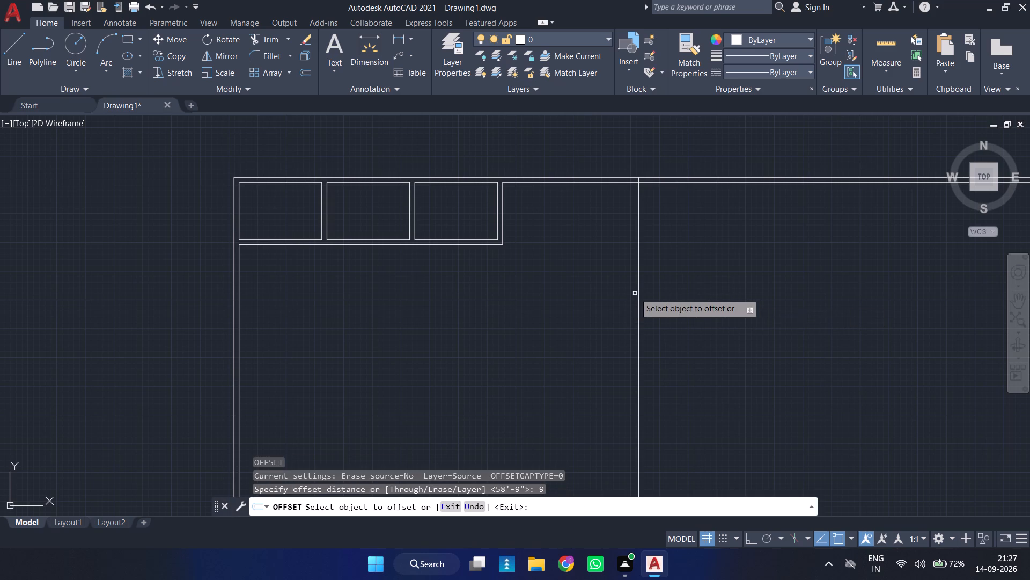
left_click(641, 289)
left_click(586, 299)
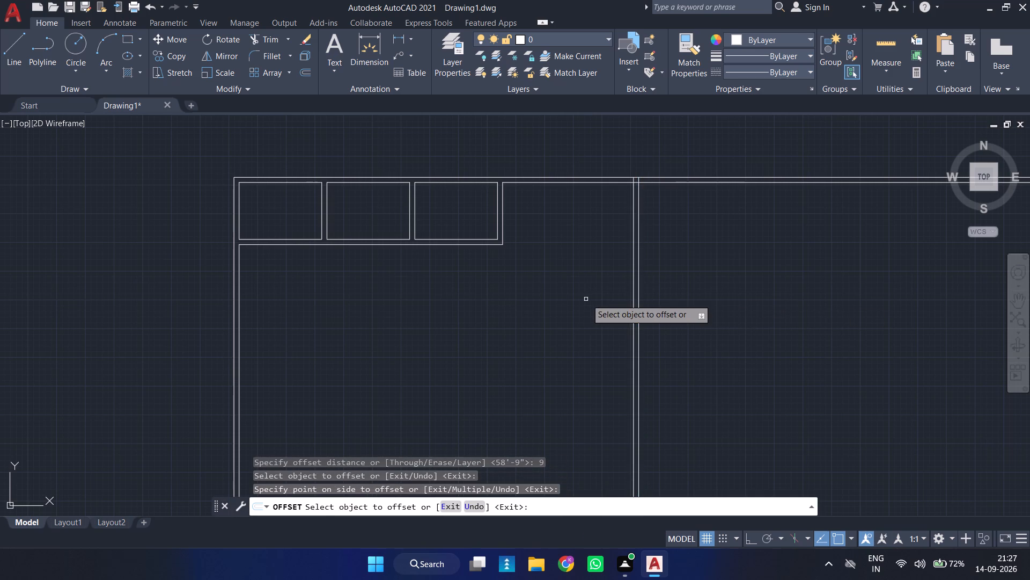
key("Escape")
Trim the overlaps where the right wall meets the top wall and remove the top wall lines extending beyond that corner.
type("TR")
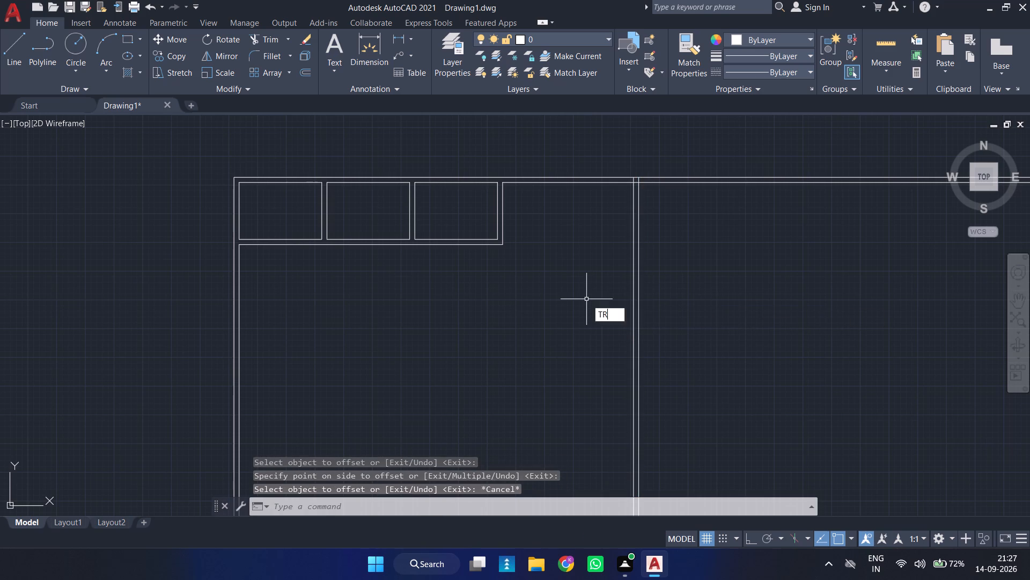
key("space")
scroll(633, 195, "up", 3)
middle_click_drag(630, 196, 574, 389)
scroll(585, 326, "up", 2)
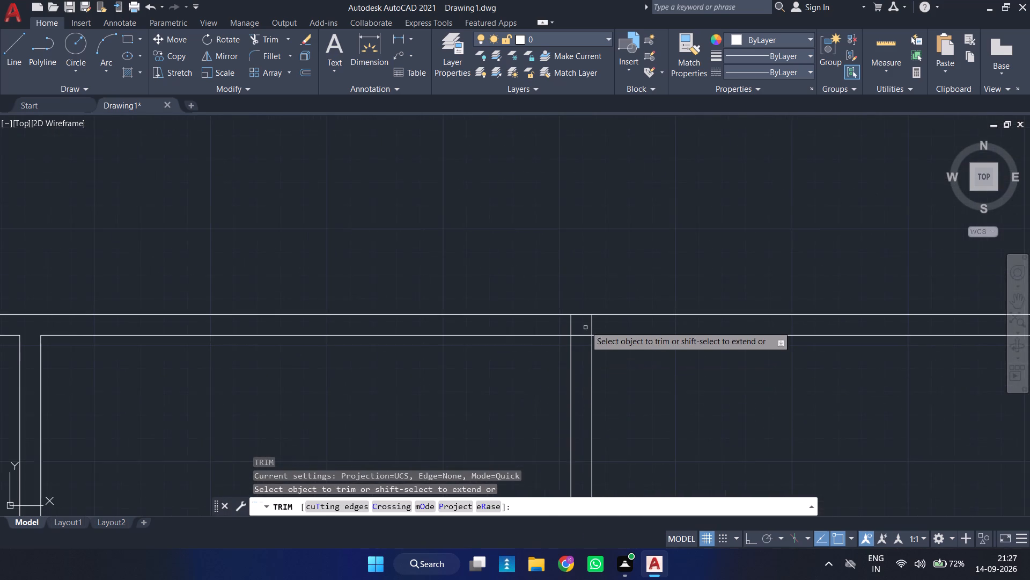
scroll(585, 326, "up", 2)
left_click(561, 319)
left_click(414, 331)
scroll(535, 308, "down", 3)
left_click(535, 308)
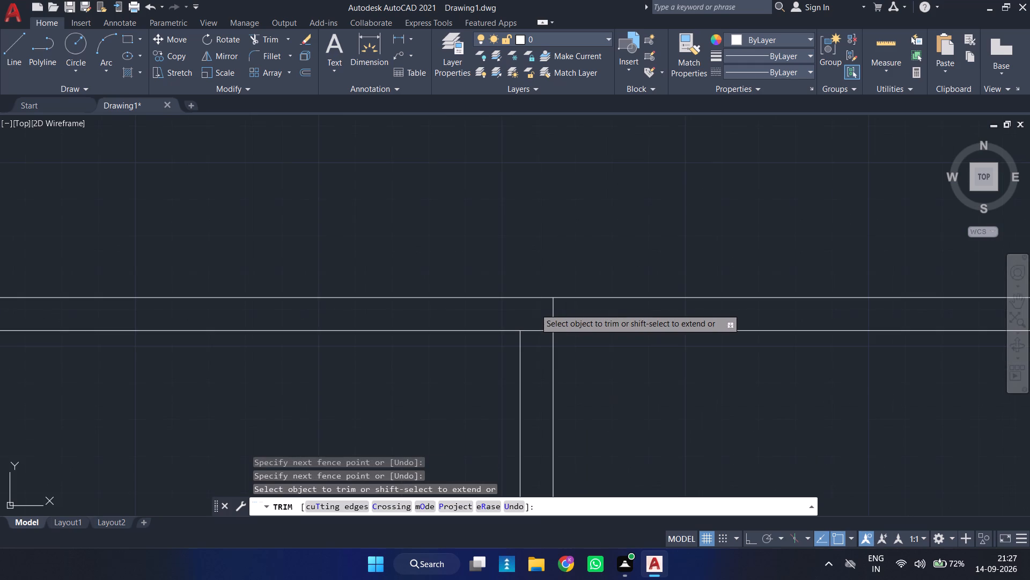
left_click(542, 358)
left_click(625, 249)
left_click(634, 372)
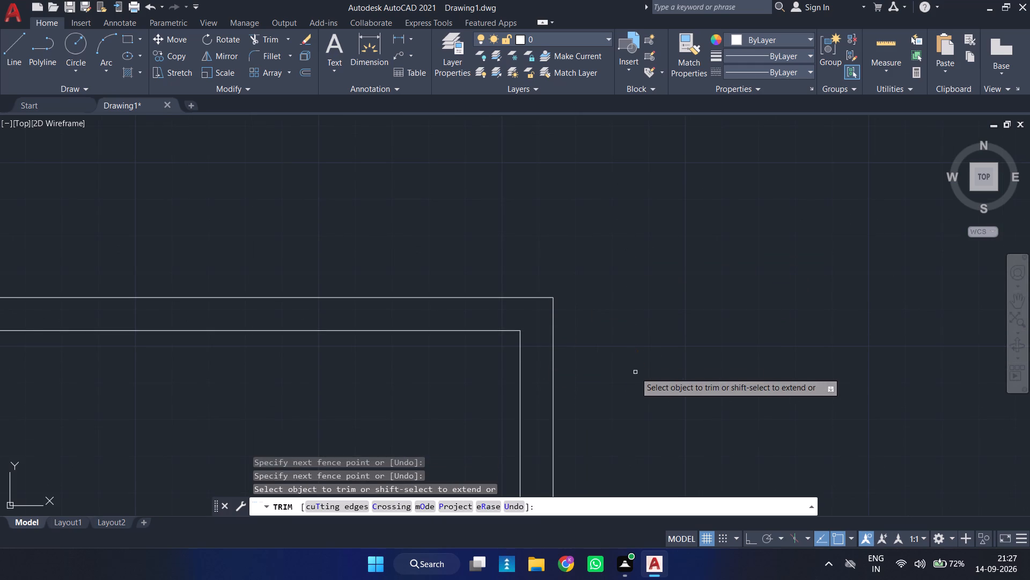
key("Escape")
Offset the lower line of the three rooms' horizontal wall 4'9" downward.
scroll(651, 292, "down", 4)
scroll(542, 327, "down", 2)
middle_click_drag(517, 371, 581, 258)
scroll(547, 252, "up", 2)
middle_click_drag(547, 252, 533, 322)
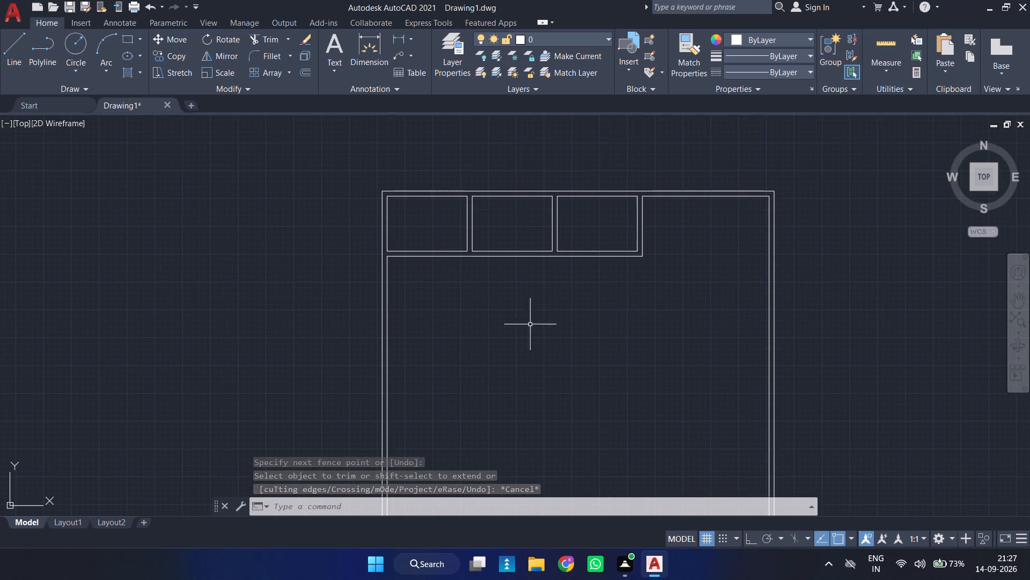
middle_click_drag(471, 271, 437, 283)
scroll(443, 268, "up", 1)
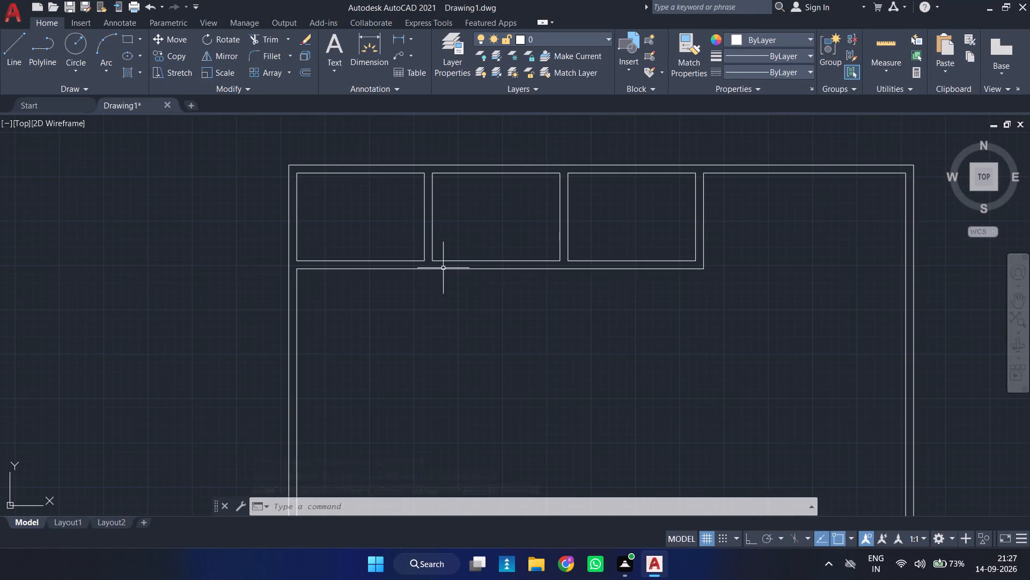
scroll(445, 271, "up", 1)
middle_click_drag(447, 281, 420, 320)
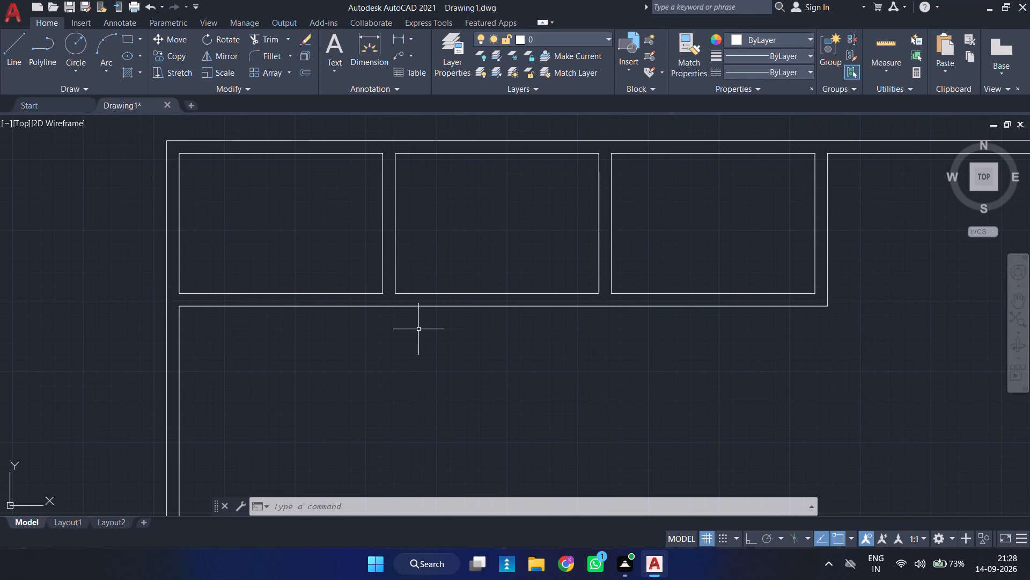
key("o")
key("Return")
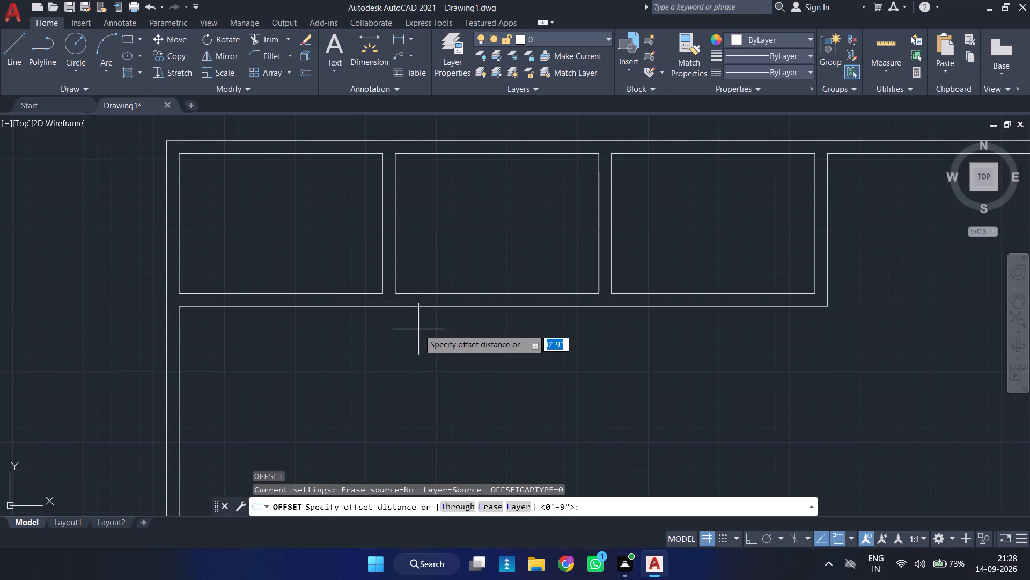
type("4'9")
key("Return")
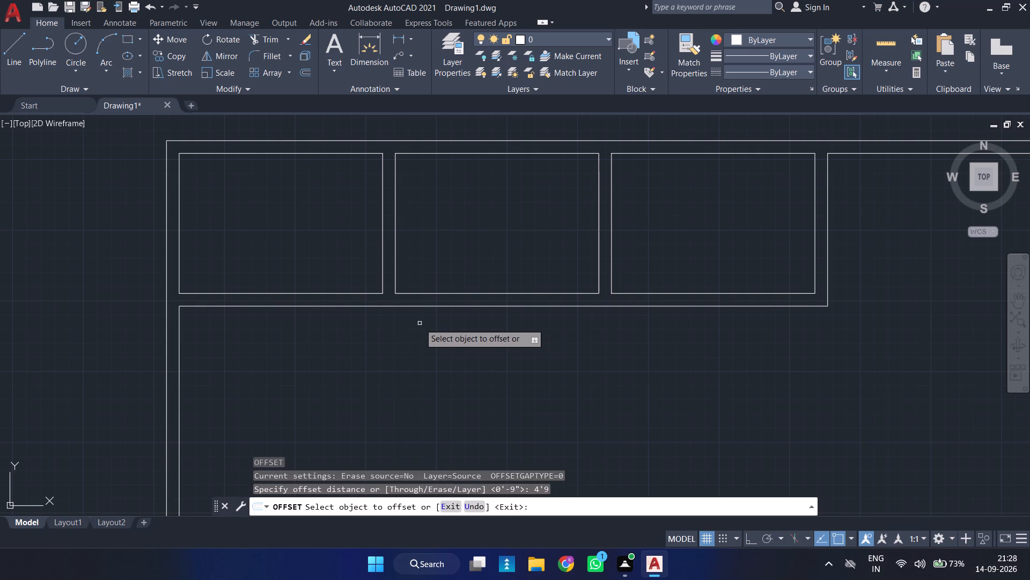
left_click(419, 306)
left_click(416, 379)
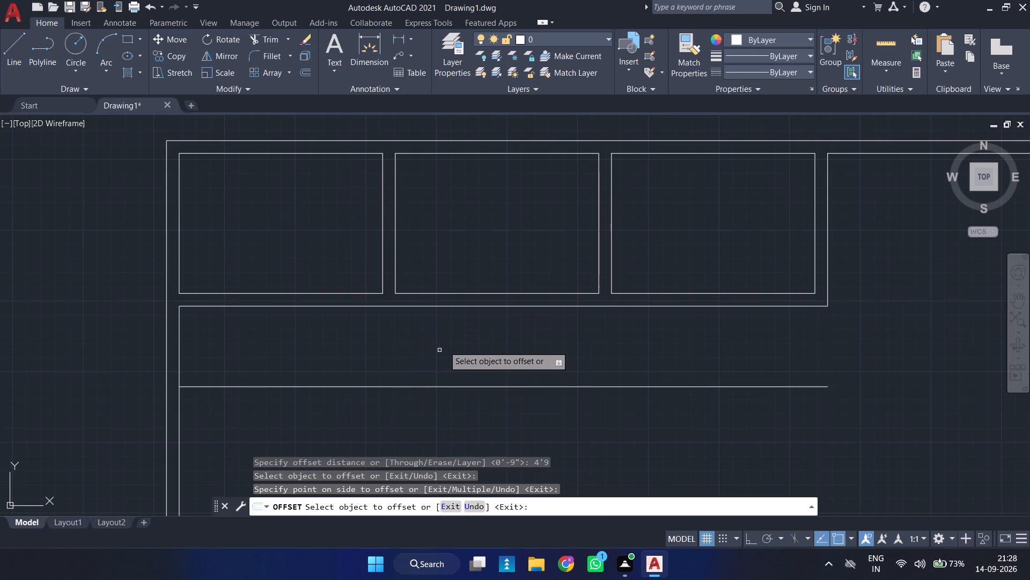
Offset the left wall's inner line 12'3" to the right, below the three rooms.
scroll(448, 339, "down", 3)
middle_click_drag(453, 383, 392, 307)
scroll(350, 278, "up", 3)
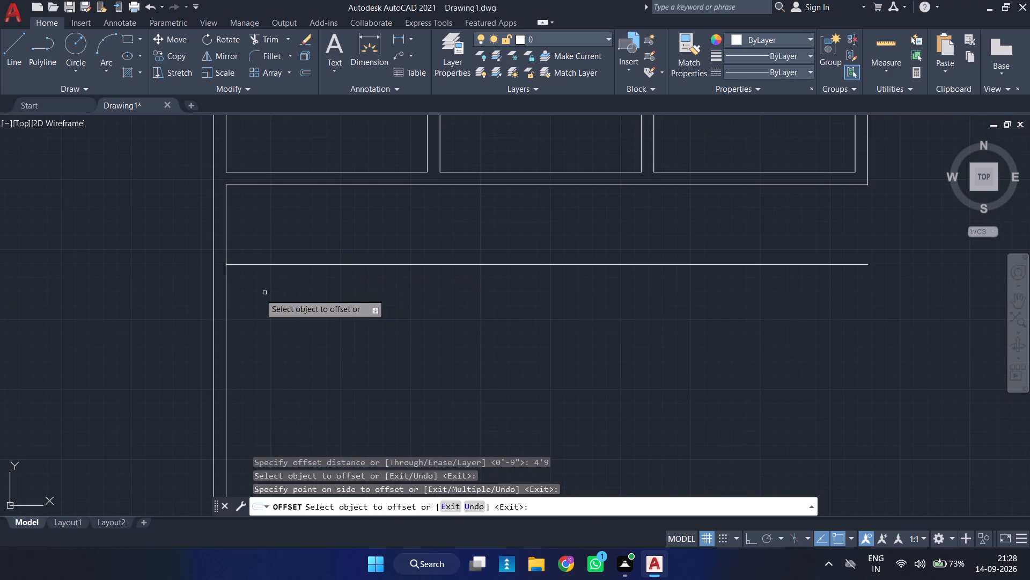
left_click(226, 310)
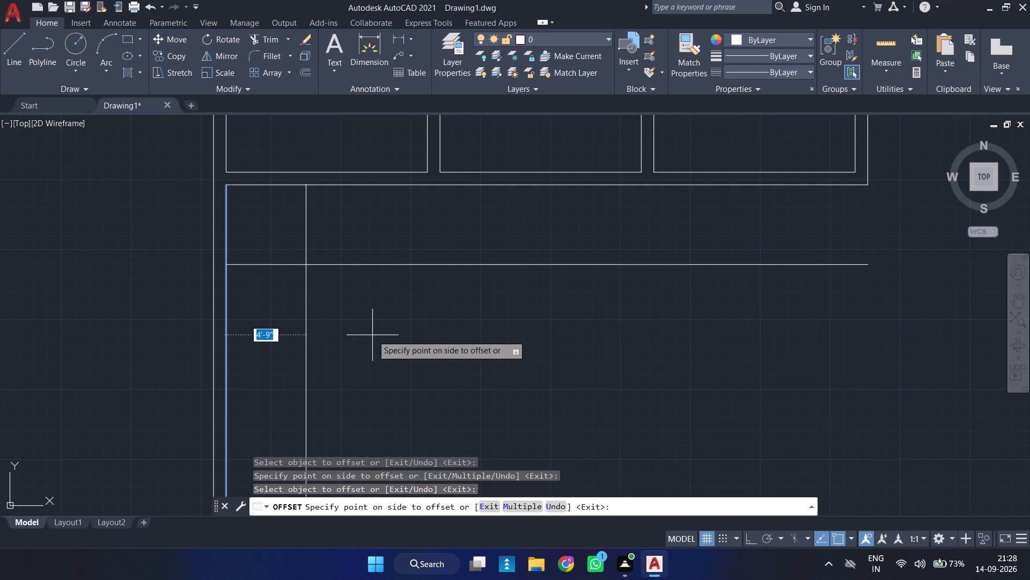
type("12'3")
key("Return")
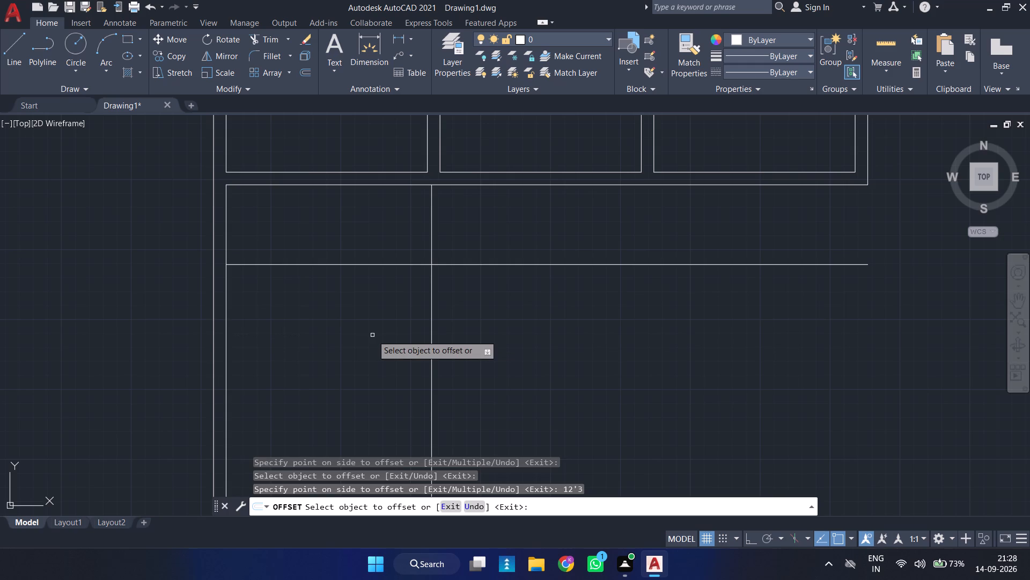
key("Escape")
Trim the two new offset lines into a corner, removing the vertical part above and the horizontal part left of their intersection.
type("TR")
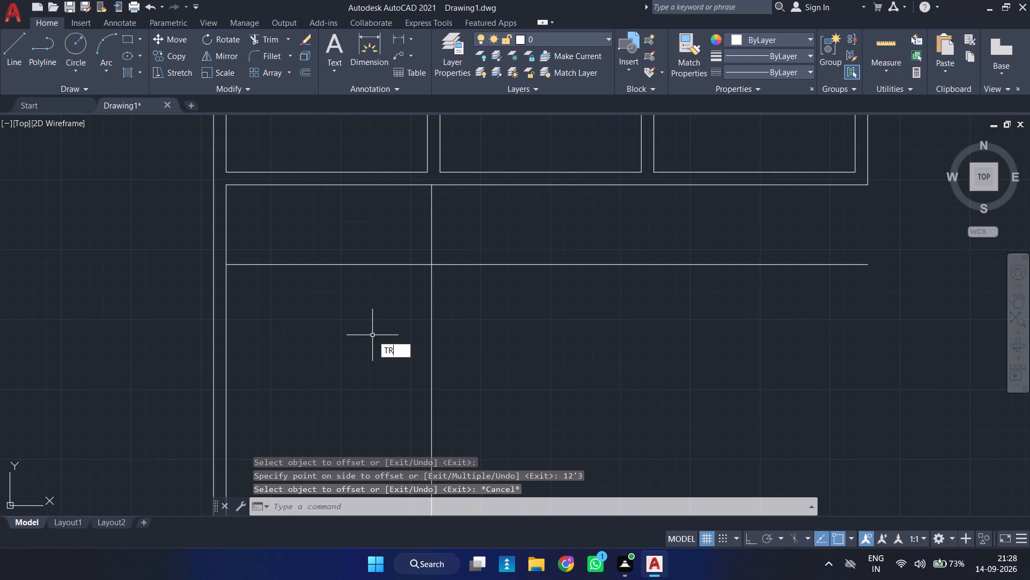
key("space")
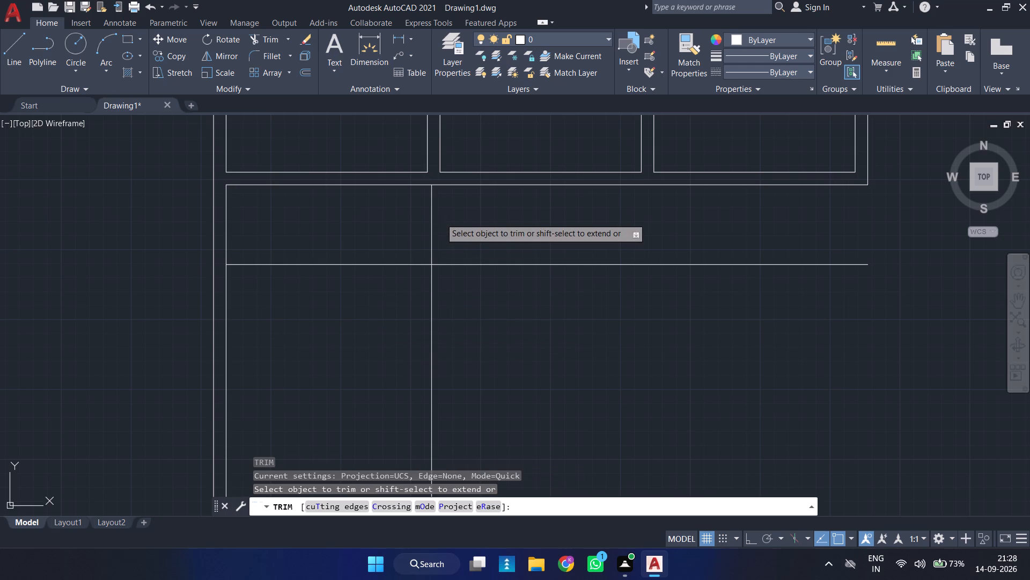
left_click(440, 218)
left_click(422, 223)
left_click(387, 250)
left_click(374, 281)
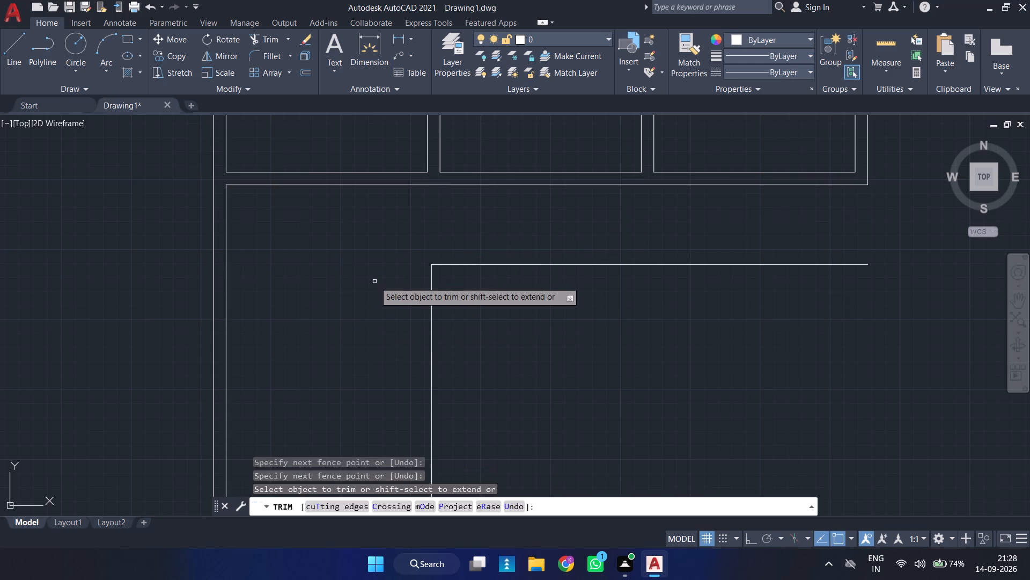
key("Escape")
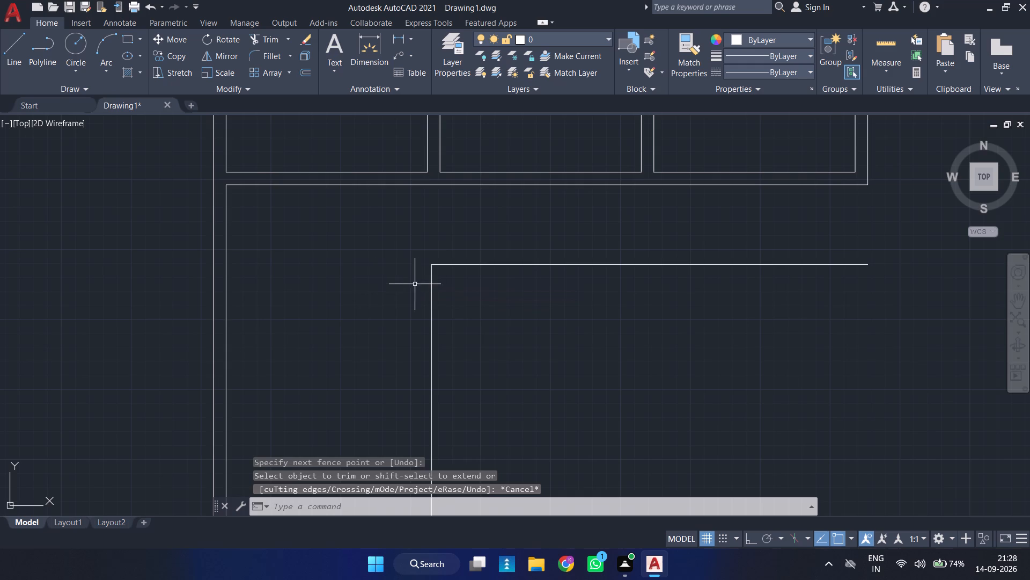
Draw a horizontal construction line through the upper end of the new vertical line, at its corner with the short horizontal line.
scroll(598, 329, "down", 3)
middle_click_drag(603, 333, 480, 248)
scroll(474, 243, "up", 1)
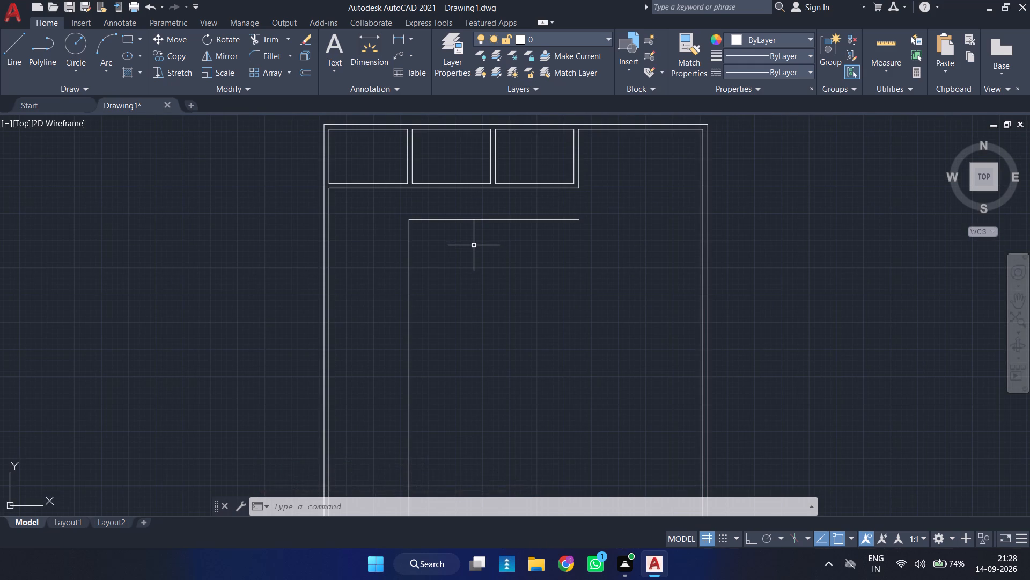
middle_click_drag(480, 253, 500, 293)
scroll(479, 281, "up", 2)
middle_click_drag(479, 282, 438, 351)
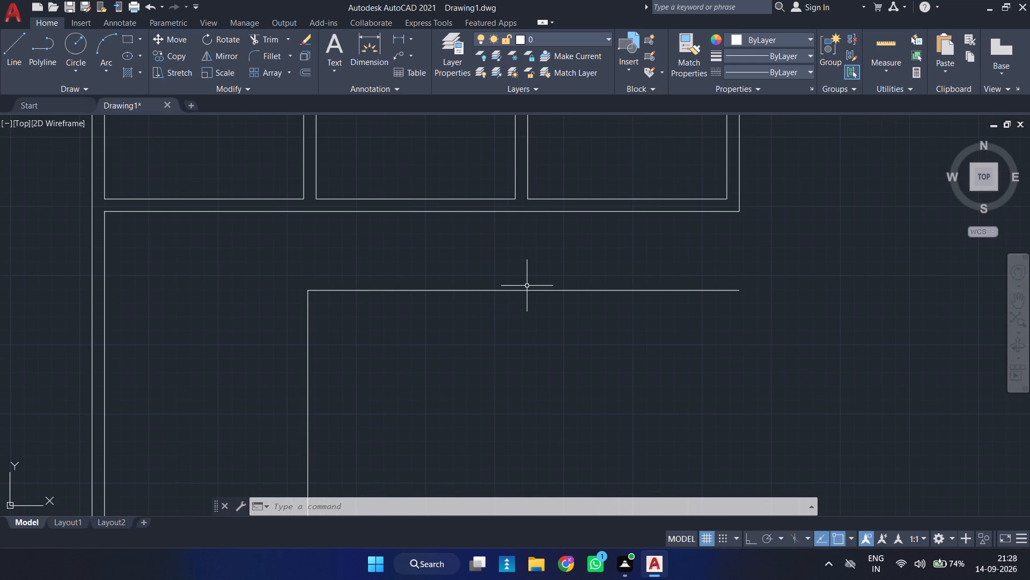
key("x")
key("l")
key("Return")
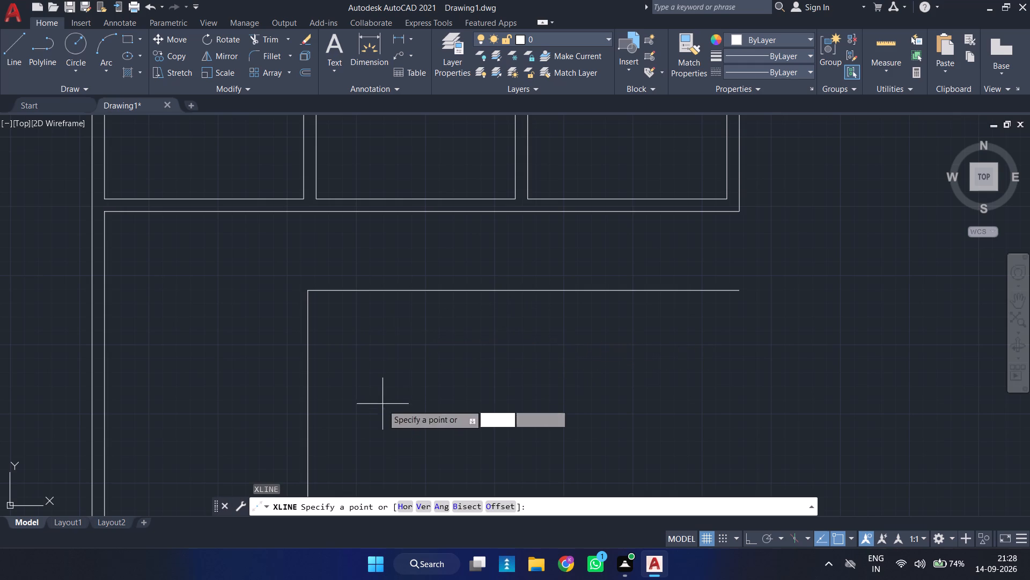
left_click(407, 506)
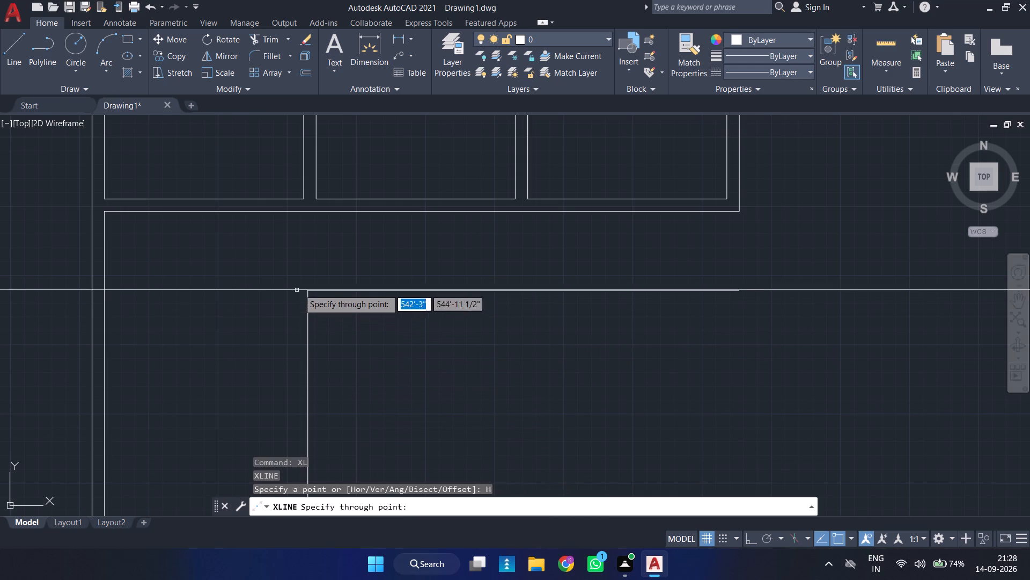
left_click(306, 289)
key("Escape")
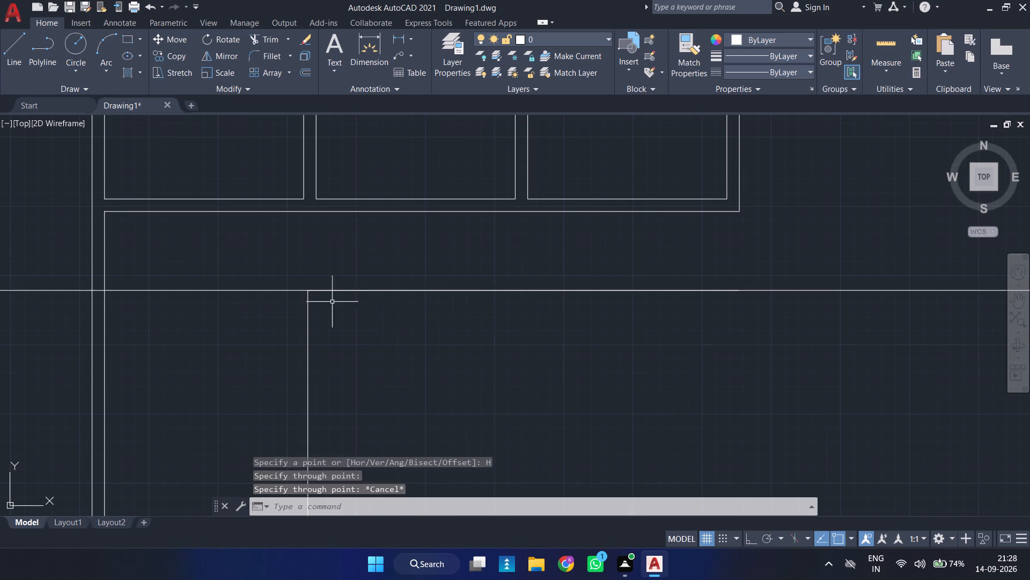
Delete the short horizontal line overlapping the construction line.
left_click(255, 251)
left_click(810, 339)
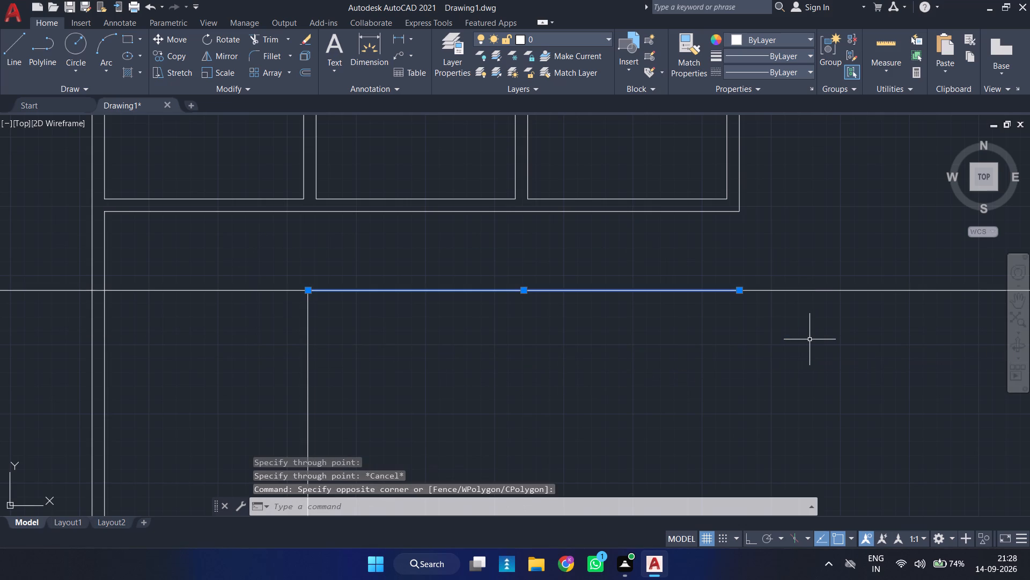
key("Delete")
Offset the vertical line below the three rooms 9" to the right to form the partition's thickness.
scroll(808, 340, "down", 3)
middle_click_drag(734, 392, 527, 307)
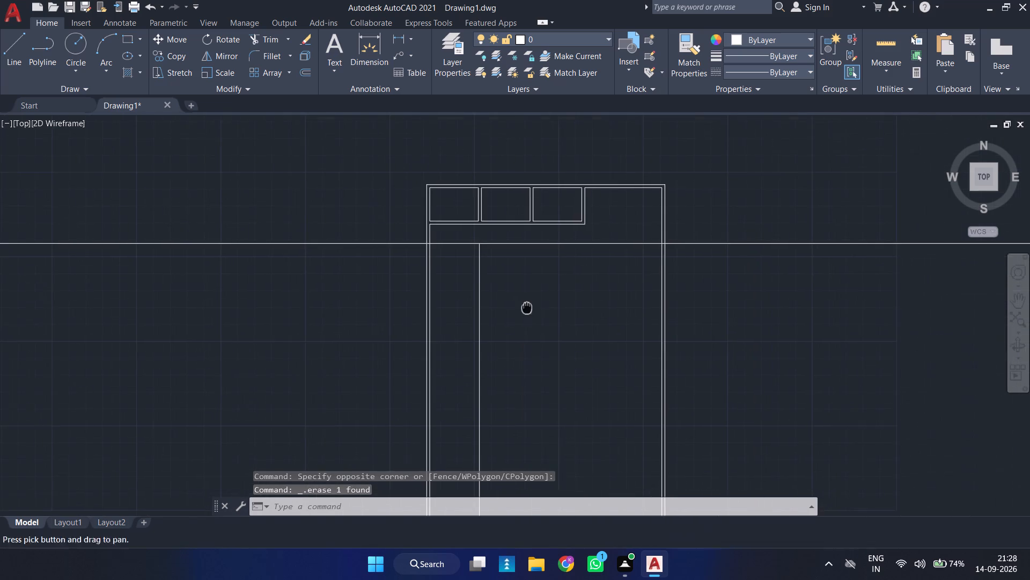
scroll(489, 256, "up", 2)
middle_click_drag(491, 254, 472, 291)
scroll(491, 254, "up", 1)
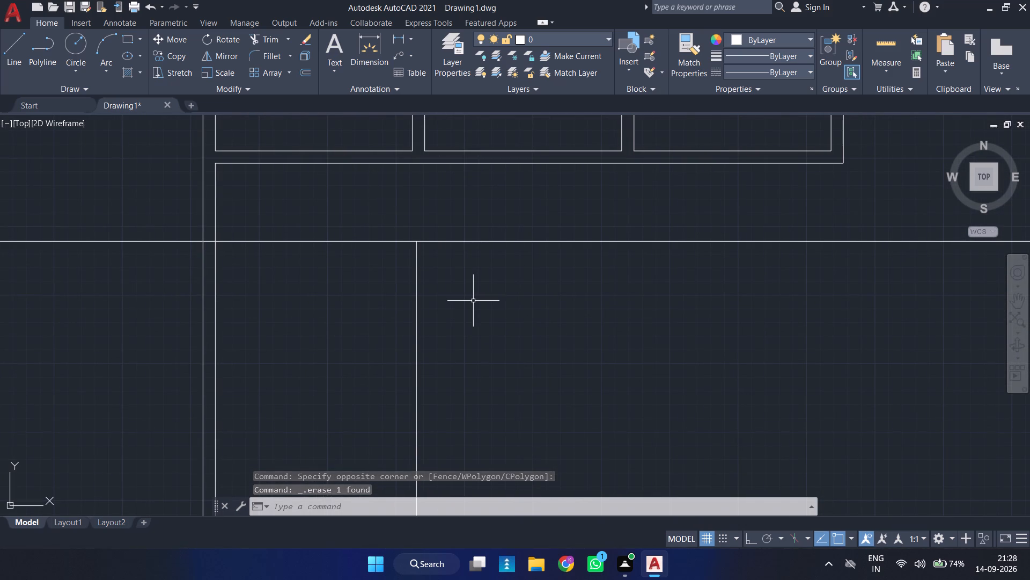
key("o")
key("Return")
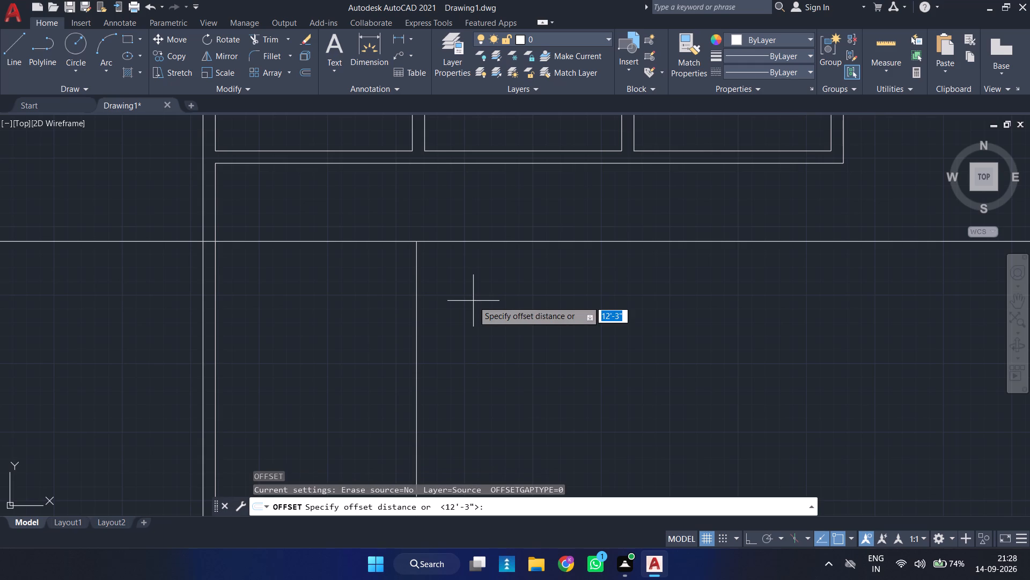
key("9")
key("Return")
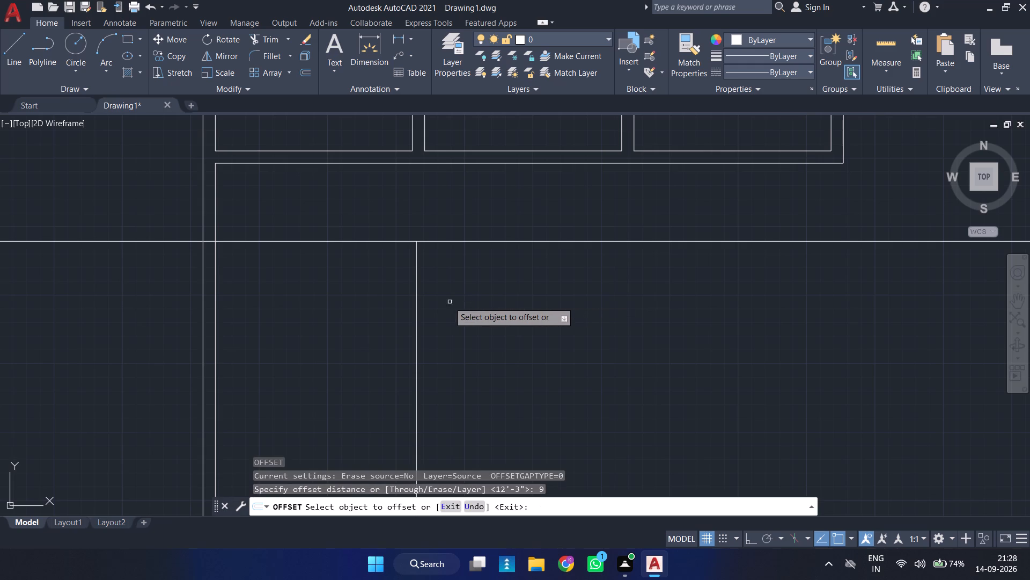
left_click(416, 305)
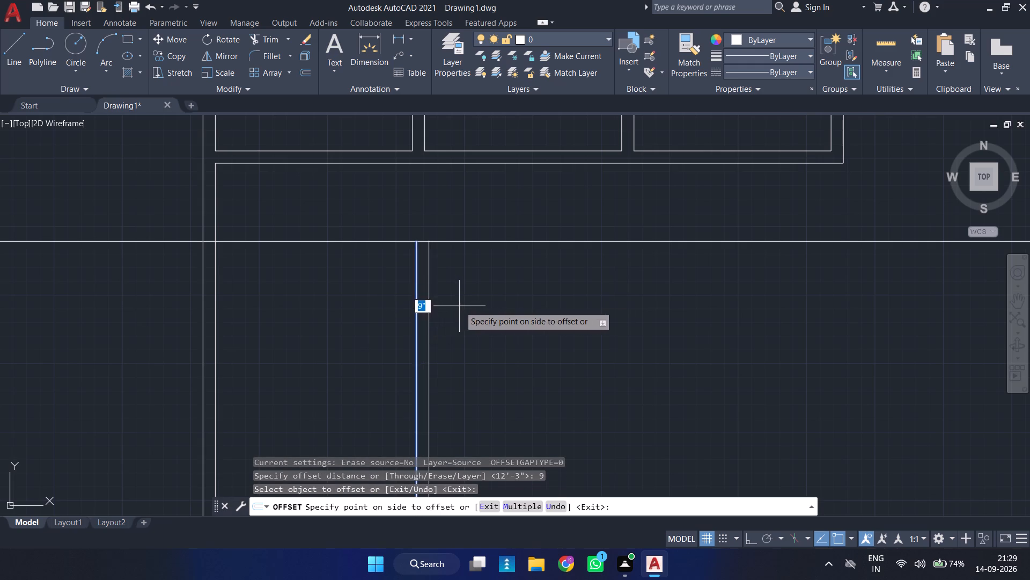
left_click(466, 307)
Offset the horizontal construction line at the partition's upper end 9" downward.
left_click(488, 241)
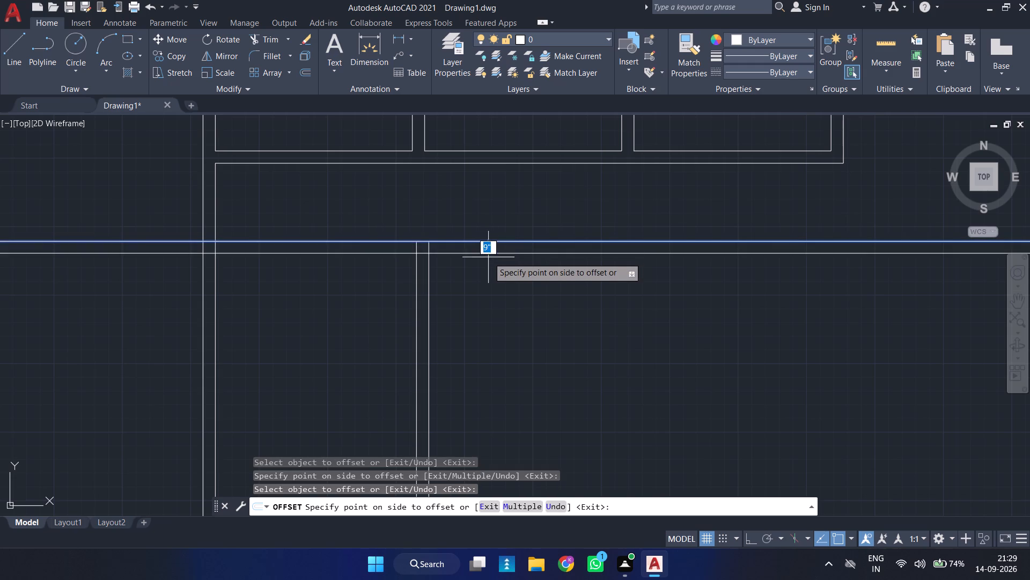
left_click(484, 271)
middle_click_drag(505, 288, 437, 191)
middle_click_drag(444, 207, 444, 209)
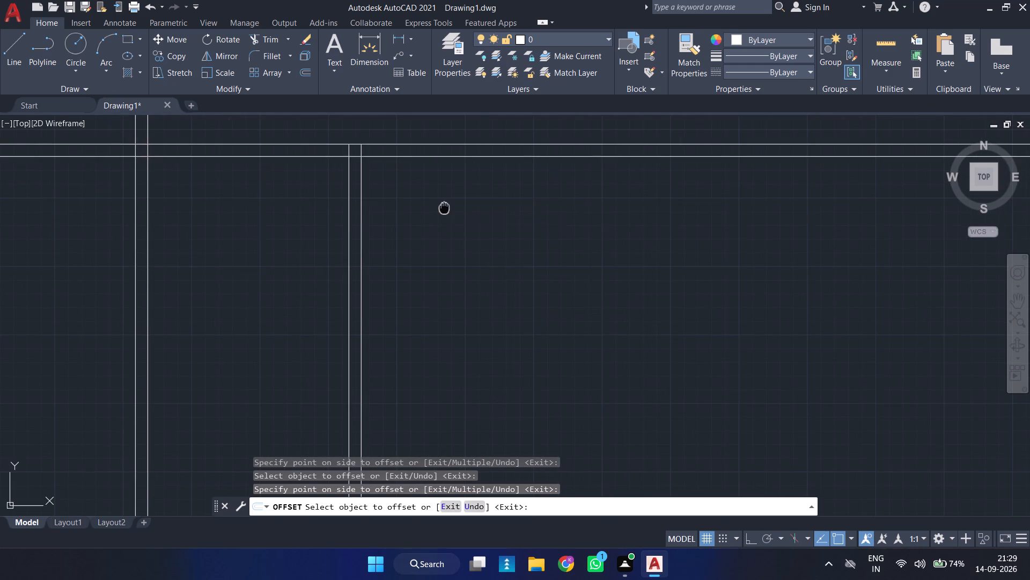
middle_click_drag(444, 209, 442, 235)
scroll(442, 235, "up", 1)
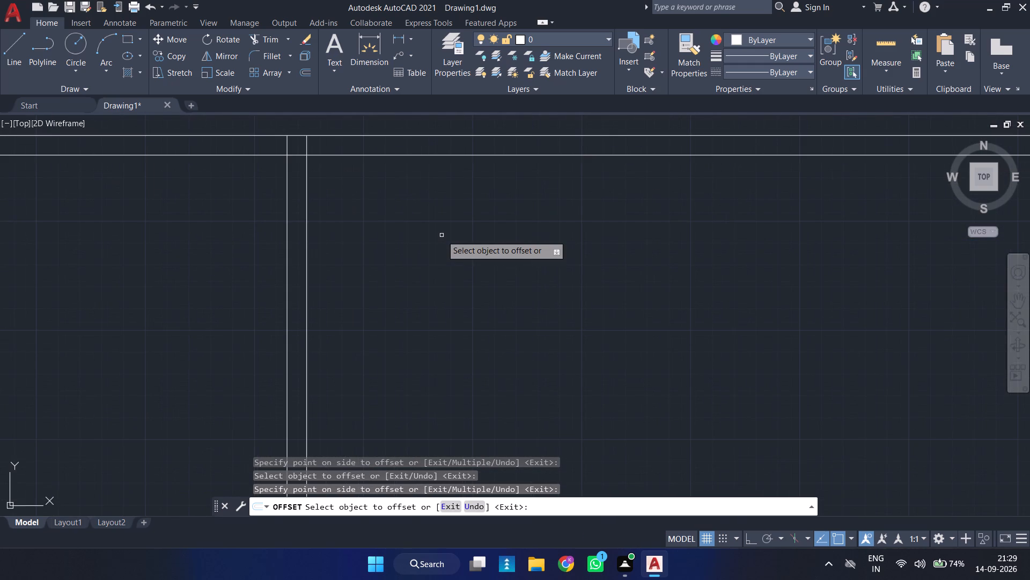
key("Escape")
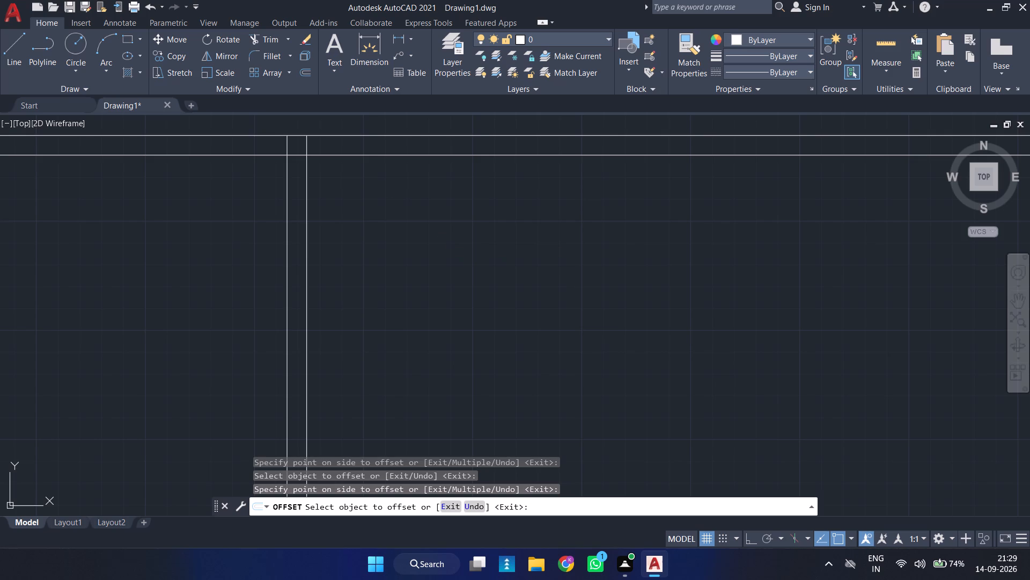
Offset the partition's right line 14' to the right, and offset the resulting line another 9" to form a second partition.
key("space")
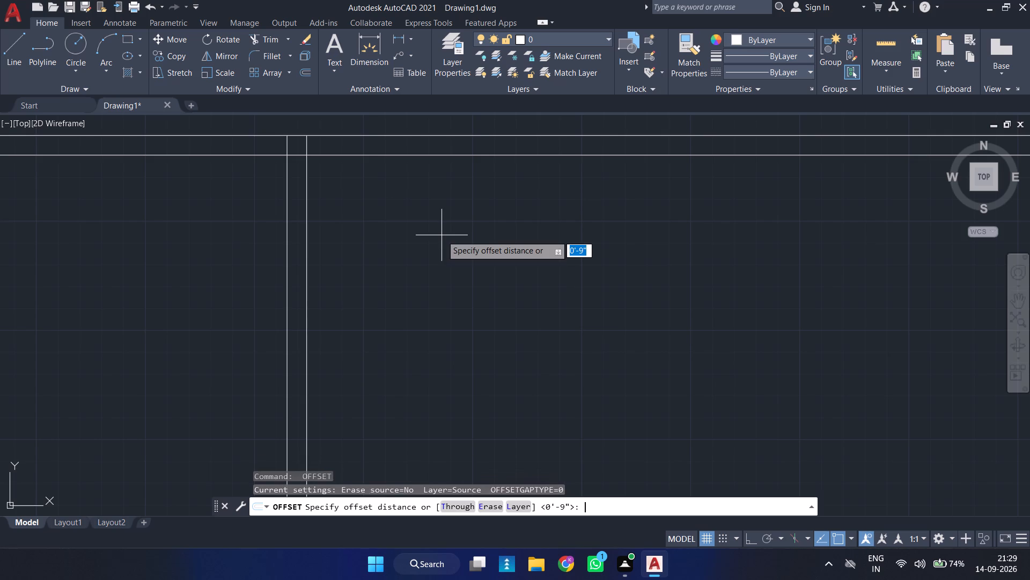
type("14'")
key("Return")
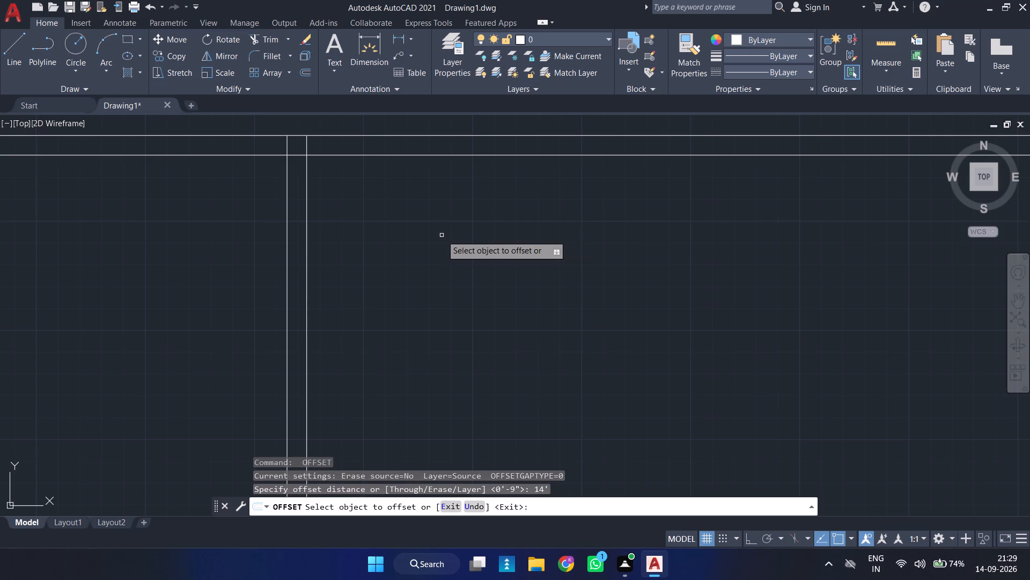
left_click(307, 242)
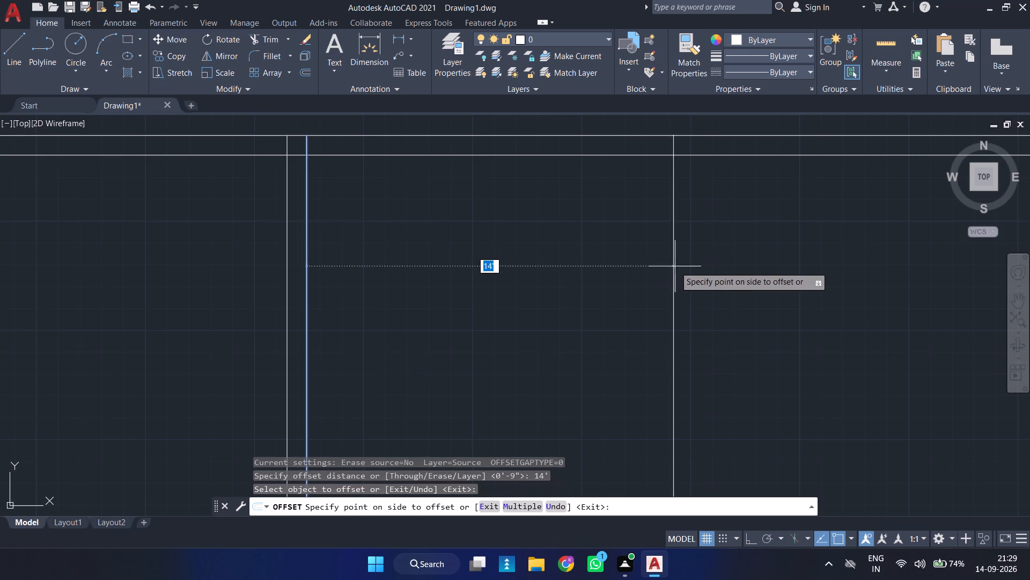
left_click(675, 266)
left_click(674, 266)
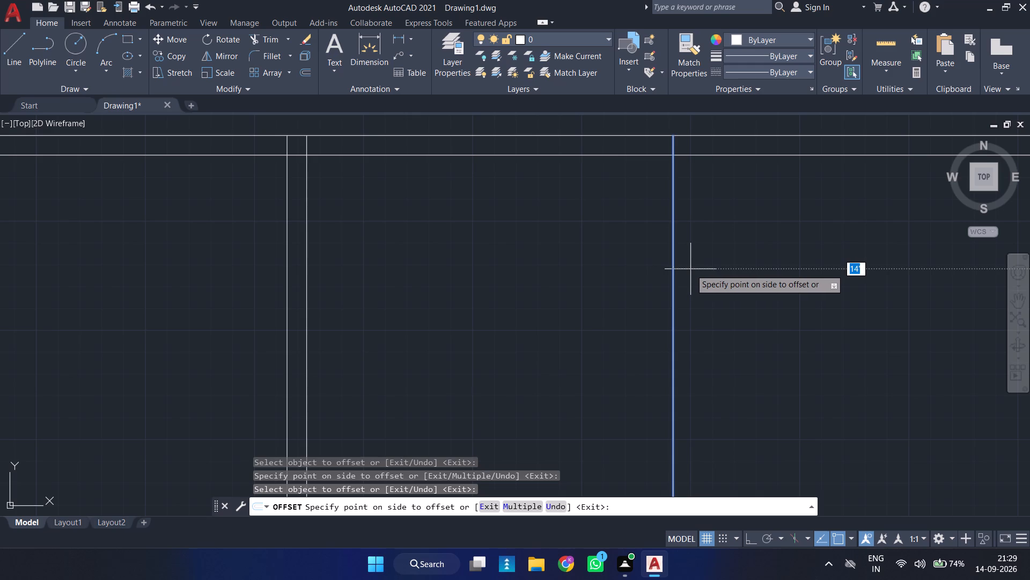
key("9")
key("Return")
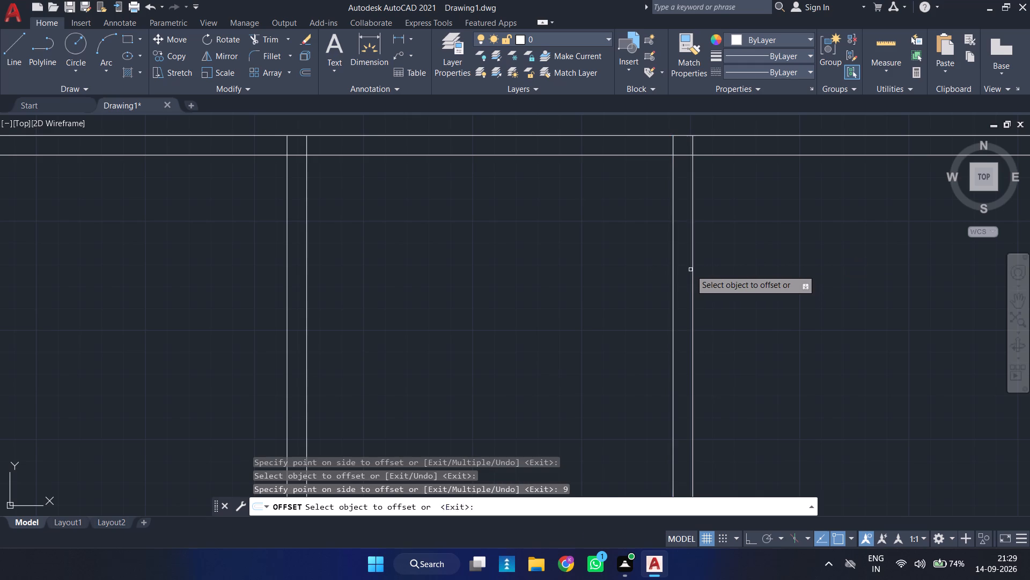
Offset the lower construction line 12' downward, and offset the resulting line another 9" below it for the room's bottom wall.
left_click(627, 156)
type("12'")
key("Return")
scroll(604, 301, "down", 2)
middle_click_drag(597, 307, 595, 307)
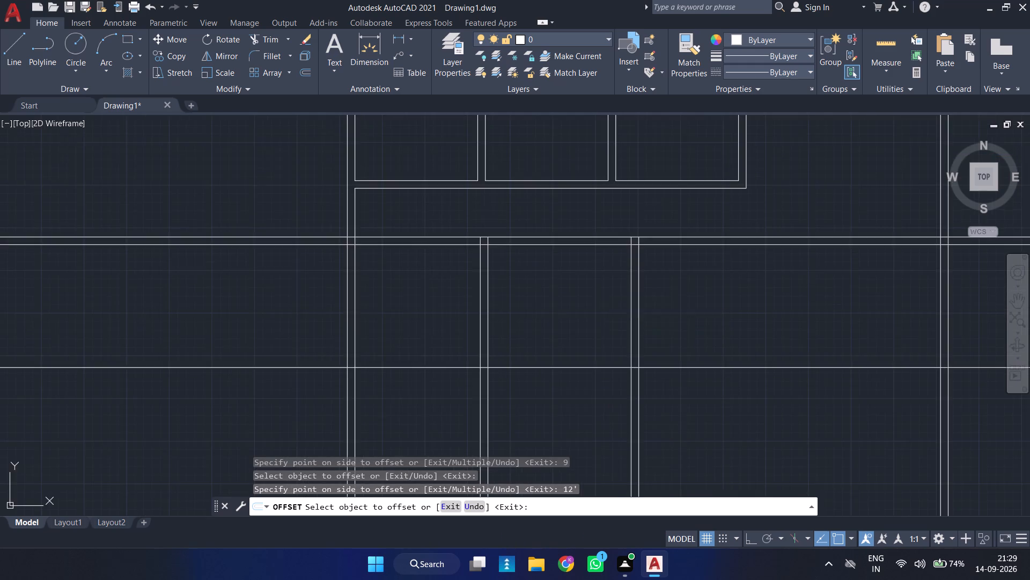
middle_click_drag(595, 307, 457, 193)
scroll(457, 193, "up", 2)
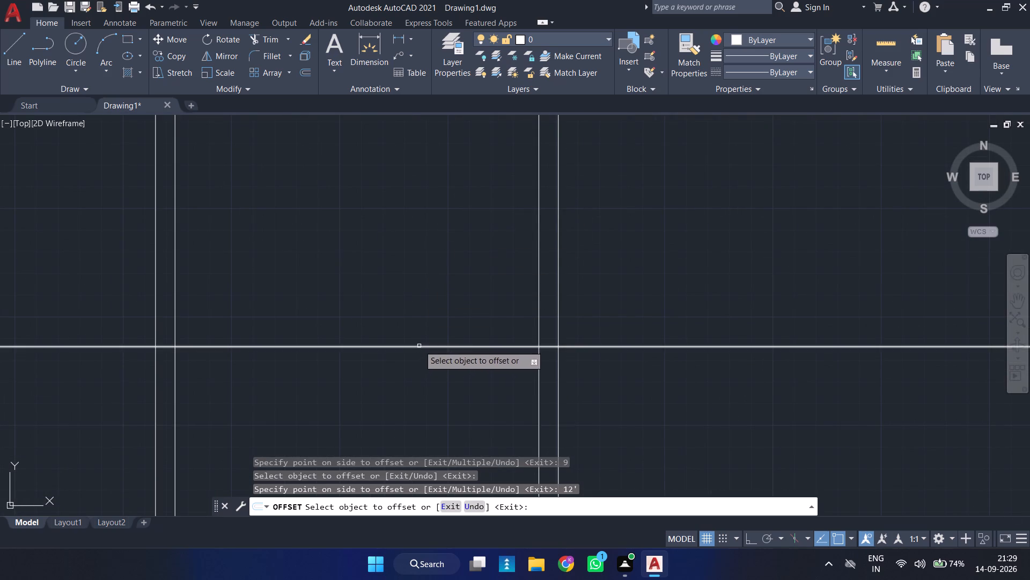
left_click(420, 345)
key("9")
key("Return")
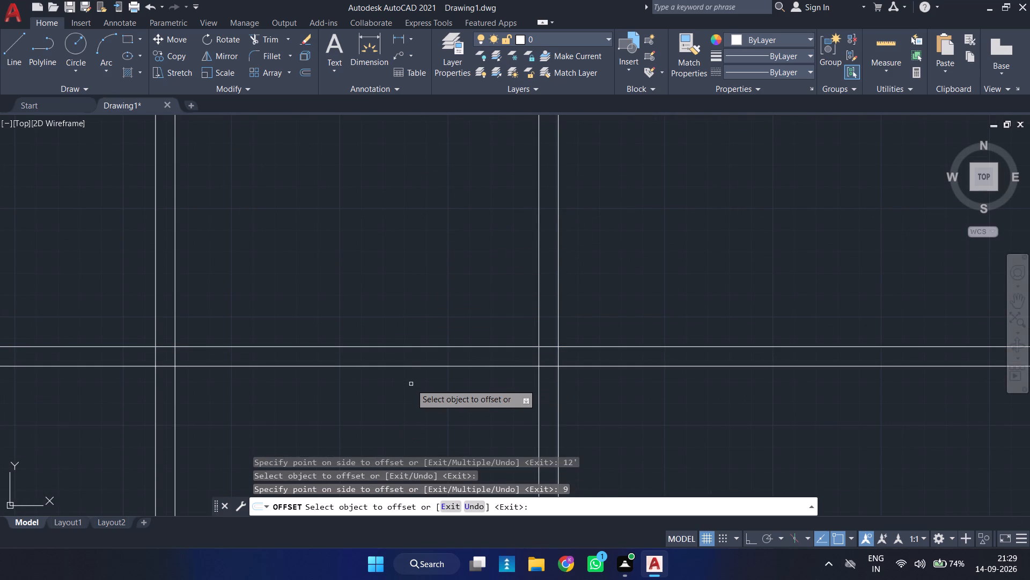
key("Escape")
Trim the upper pair of construction lines left of the first partition, including the parts across and outside the outer left wall.
type("TR")
key("Return")
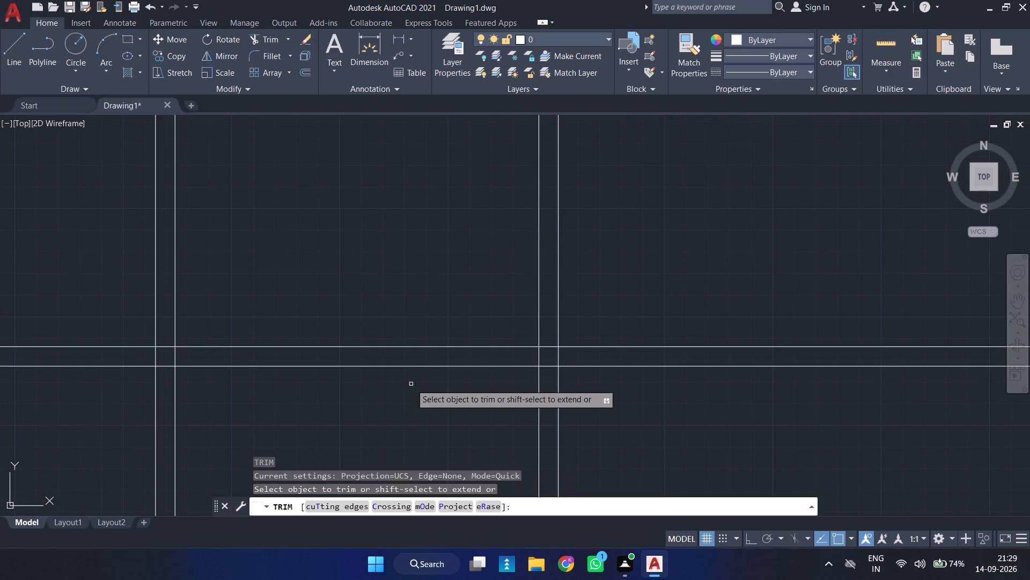
scroll(420, 310, "down", 4)
middle_click_drag(402, 274, 431, 293)
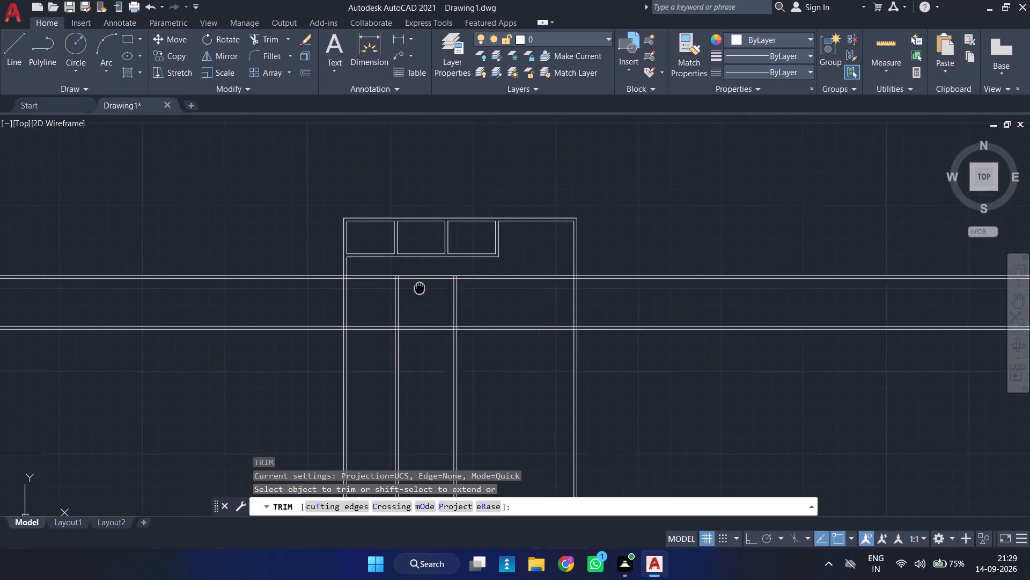
middle_click_drag(431, 293, 466, 306)
scroll(432, 317, "up", 2)
left_click_drag(403, 252, 394, 317)
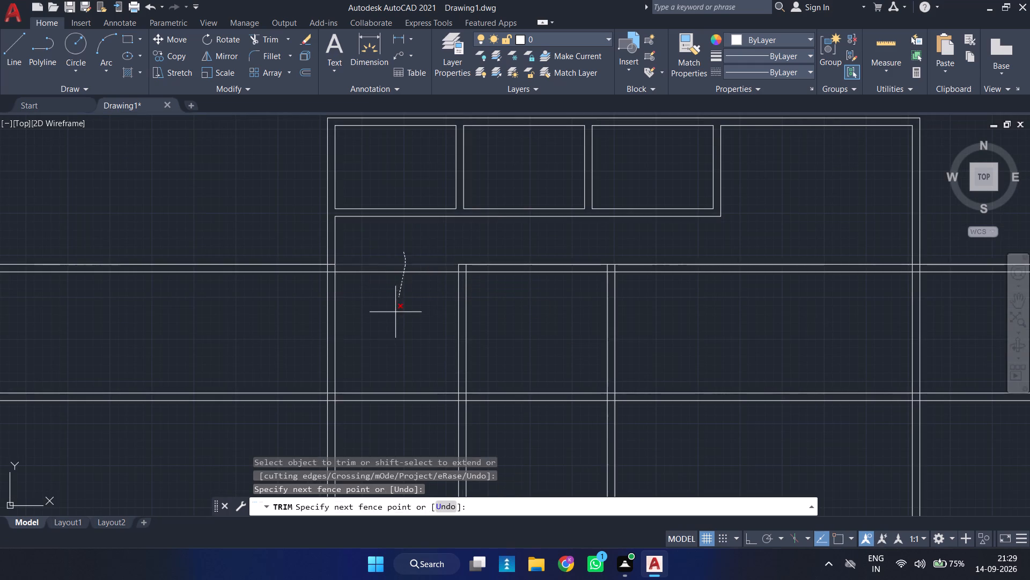
left_click_drag(394, 317, 394, 321)
scroll(314, 266, "up", 3)
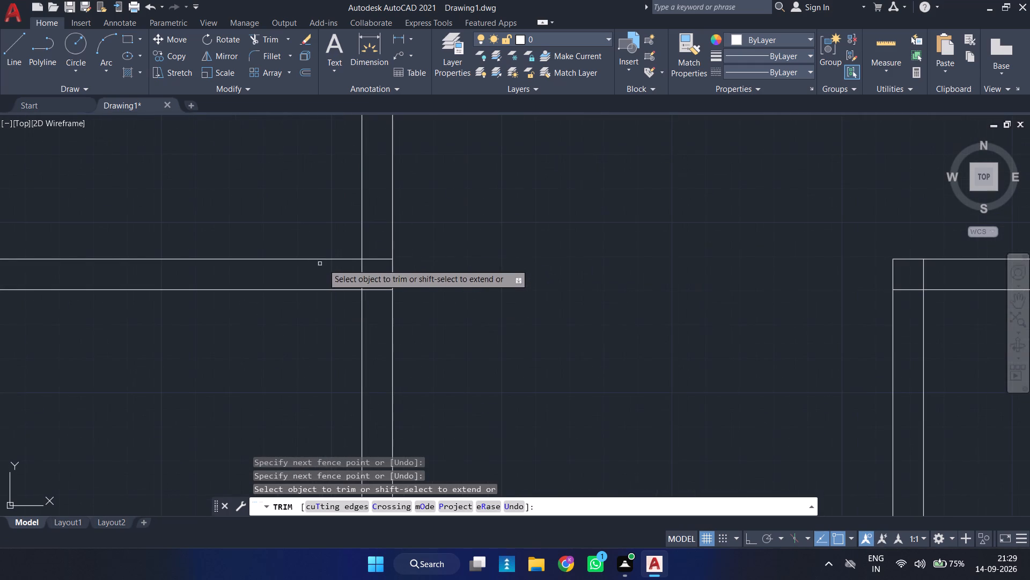
left_click(385, 242)
left_click(372, 305)
left_click(326, 226)
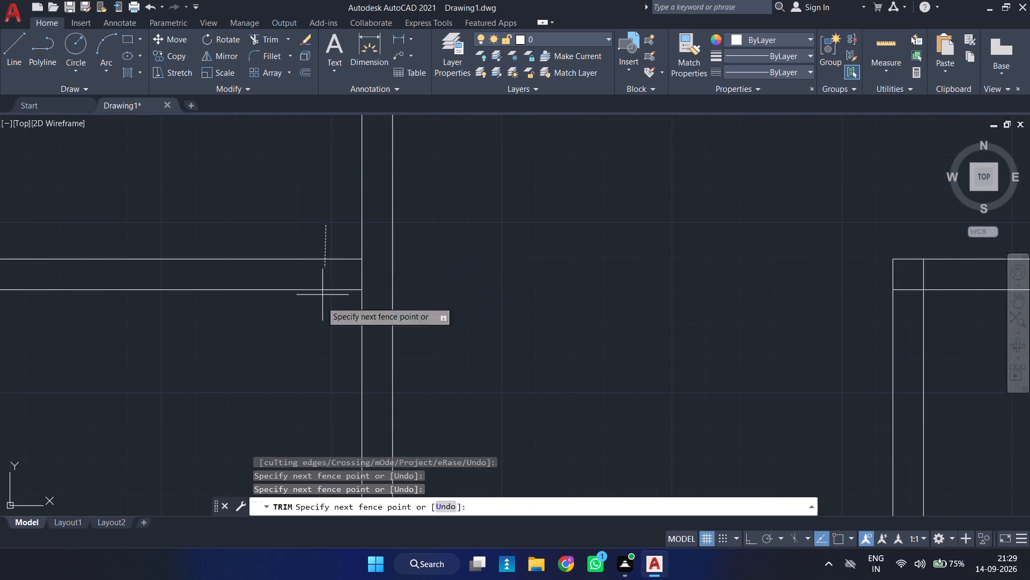
left_click(315, 334)
Trim the lower pair of construction lines outside and across the outer left wall and up to the first partition.
scroll(319, 310, "down", 4)
middle_click_drag(421, 352, 476, 241)
scroll(348, 279, "up", 3)
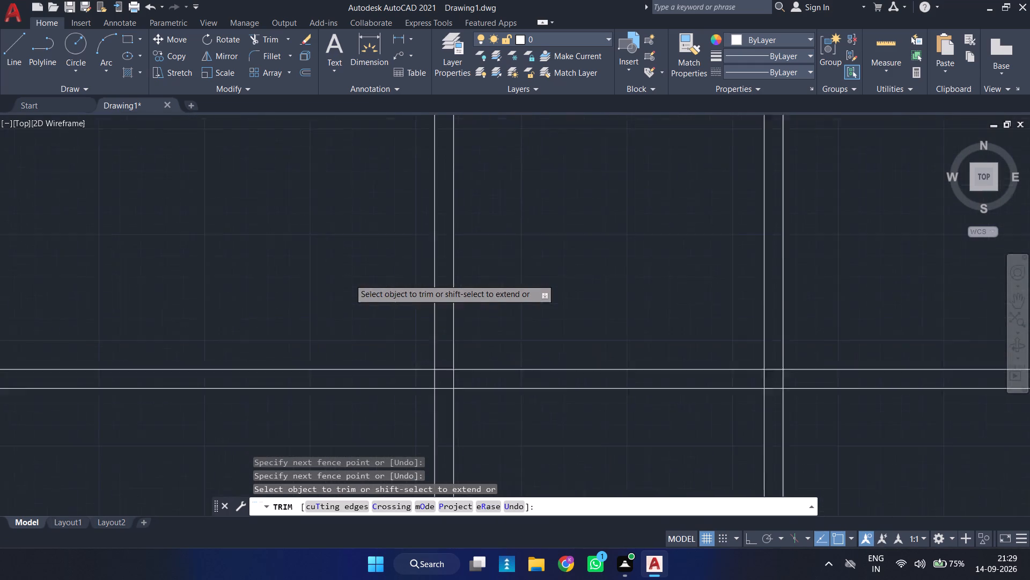
middle_click_drag(484, 392, 479, 296)
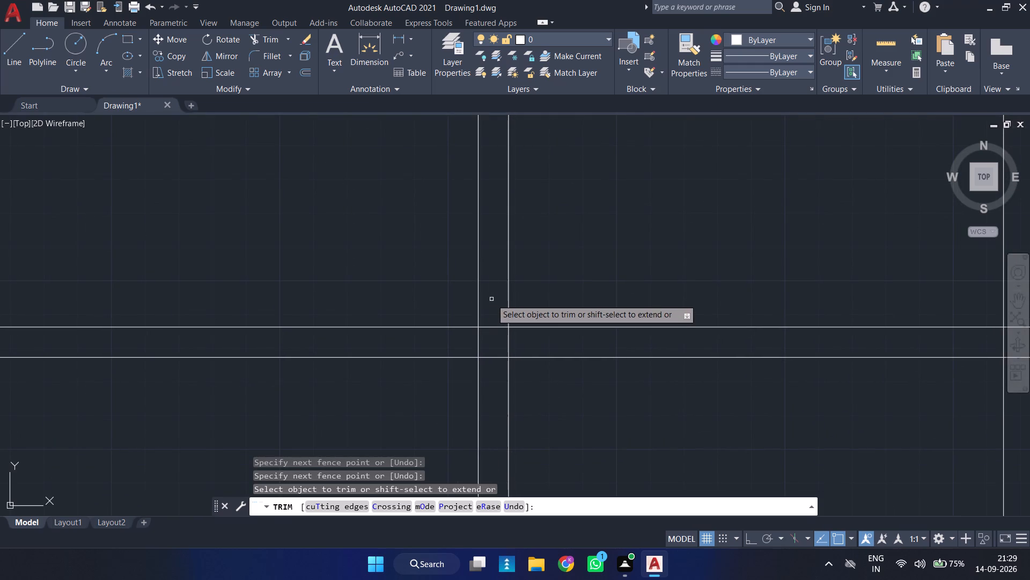
left_click(491, 299)
left_click(485, 371)
left_click_drag(411, 307, 411, 314)
left_click(411, 374)
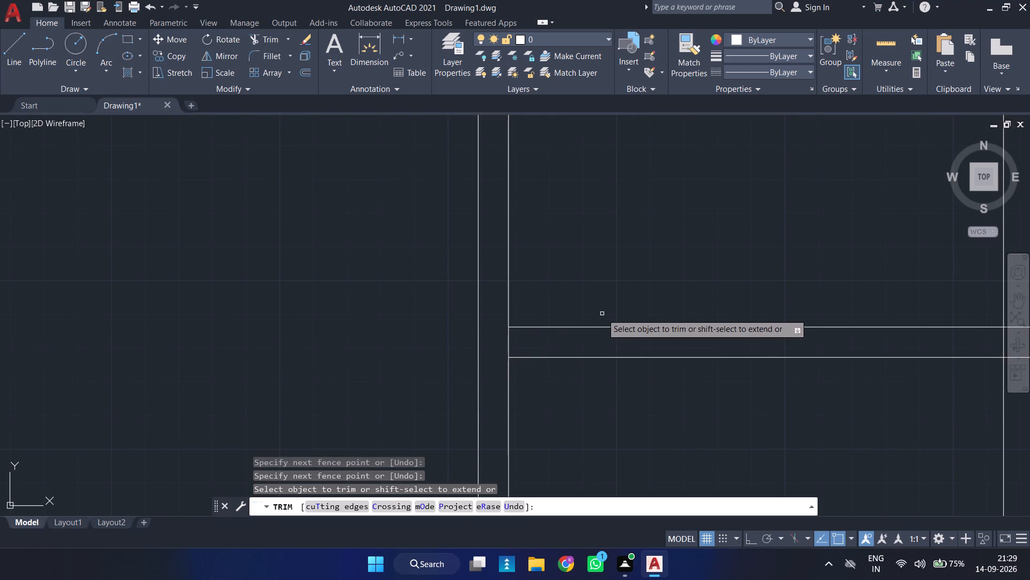
left_click(603, 314)
left_click(576, 385)
Trim the overlapping inner line ends at the new room's upper-left corner to leave a clean wall corner.
scroll(612, 340, "down", 4)
middle_click_drag(622, 340, 259, 243)
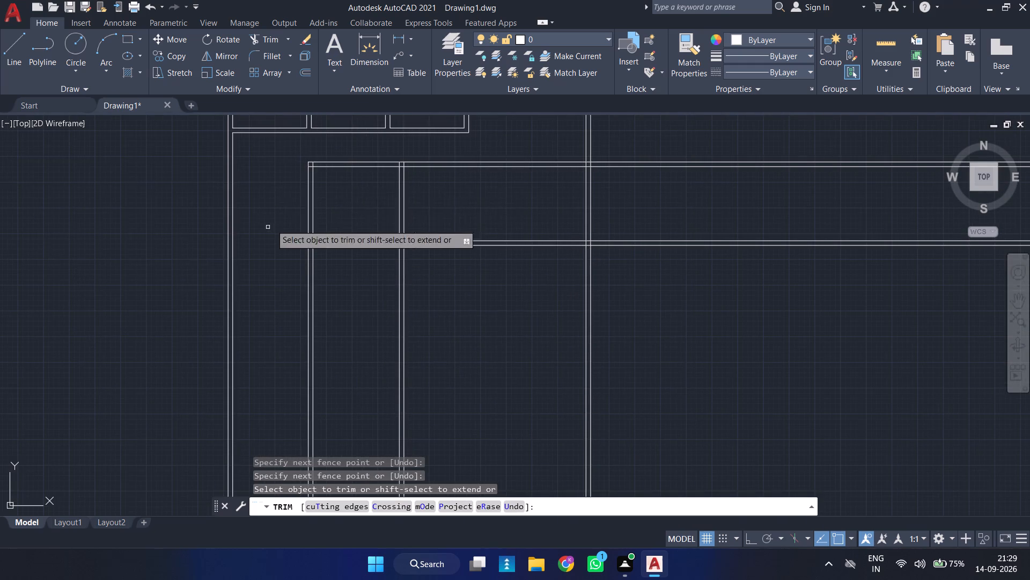
middle_click_drag(330, 190, 371, 300)
scroll(369, 291, "up", 4)
middle_click_drag(330, 258, 577, 418)
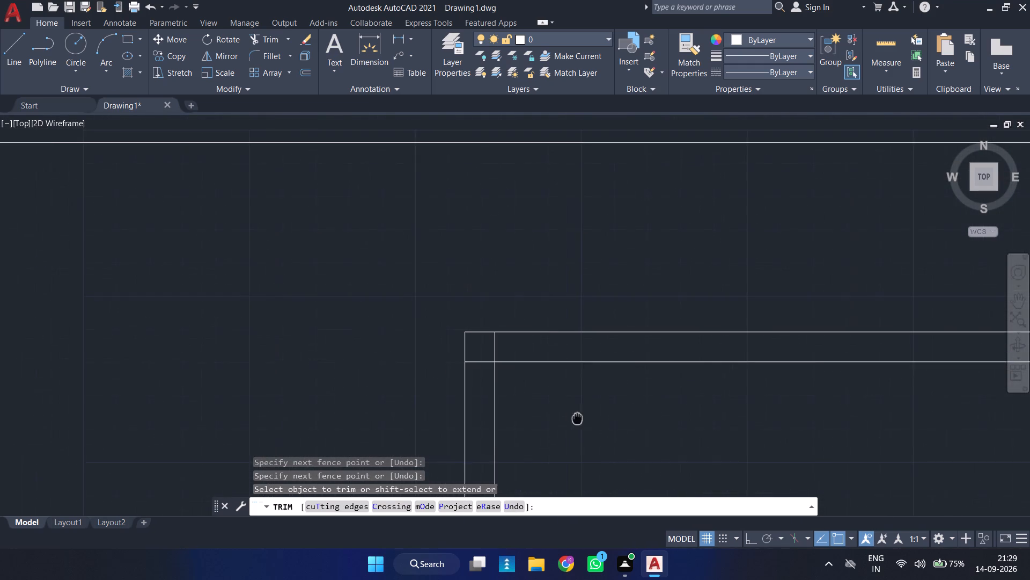
middle_click_drag(577, 418, 578, 418)
left_click_drag(509, 342, 472, 375)
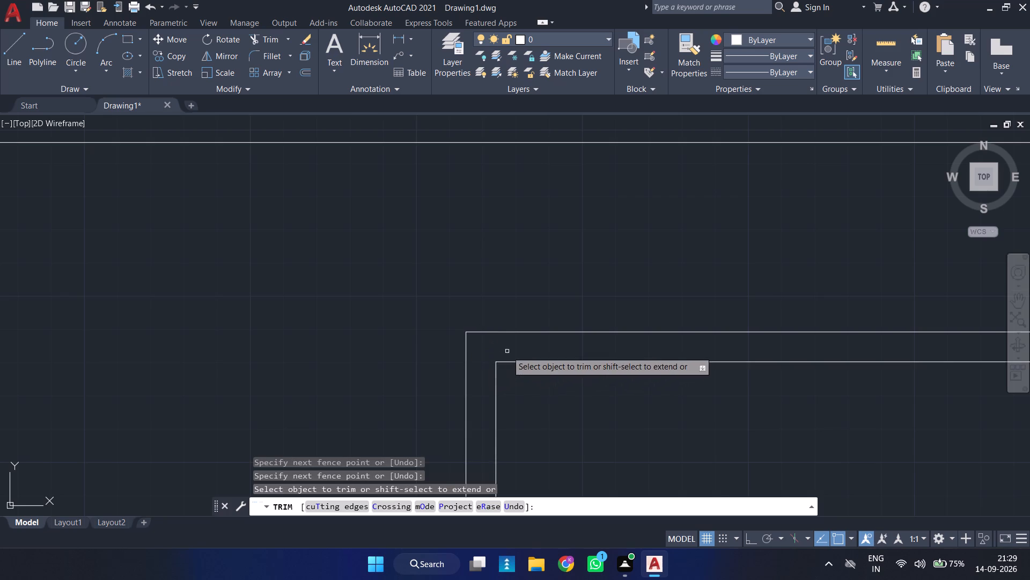
Trim the upper horizontal line's stub and the partition's right line within the junction at the room's lower-left corner.
scroll(507, 351, "down", 4)
middle_click_drag(562, 387, 528, 294)
scroll(470, 335, "up", 3)
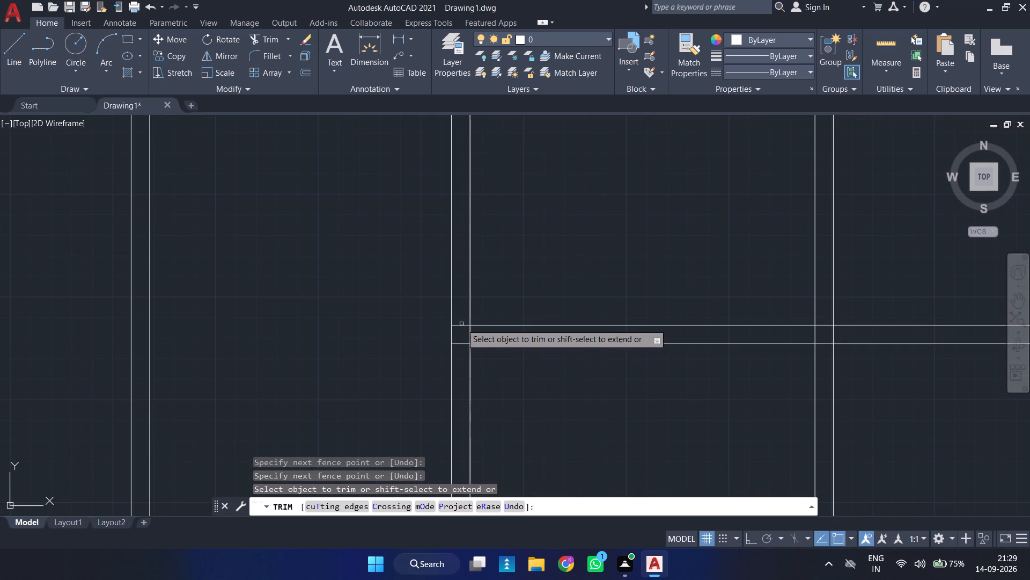
left_click_drag(461, 324, 479, 335)
left_click_drag(479, 335, 472, 336)
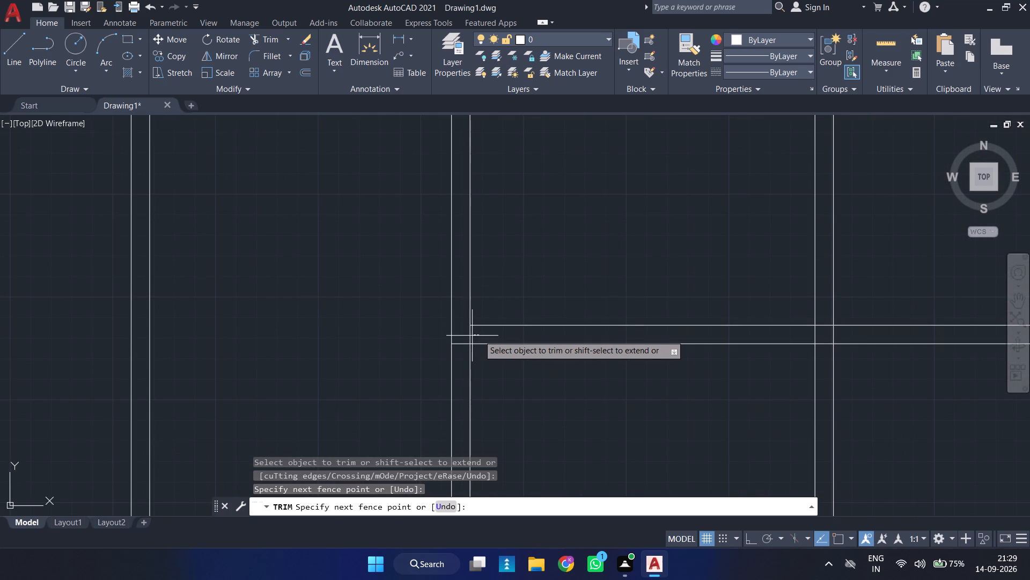
left_click_drag(472, 336, 466, 336)
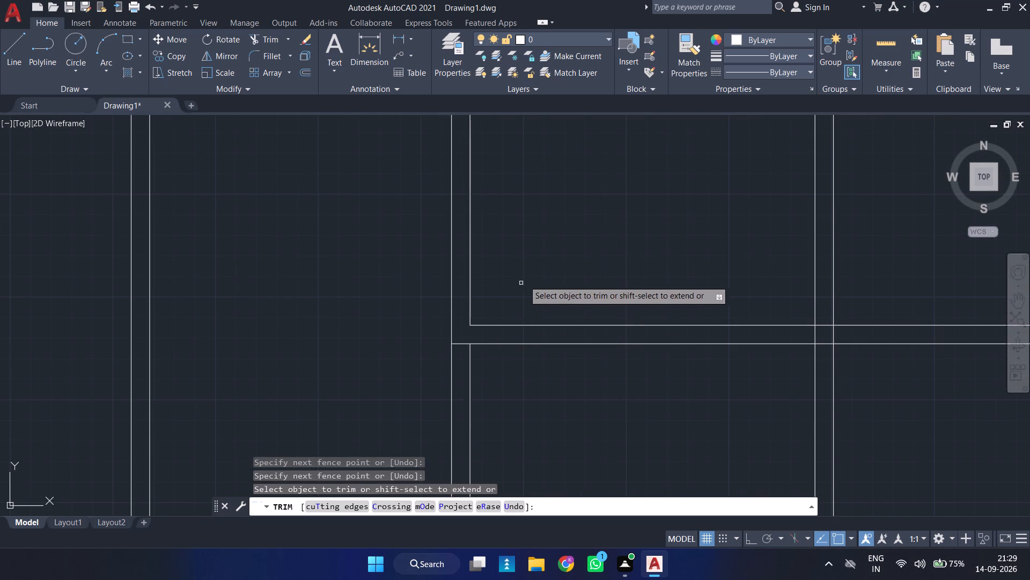
Trim both lines of the second partition where they cross the upper horizontal wall.
scroll(536, 274, "down", 3)
middle_click_drag(555, 264, 481, 320)
scroll(519, 287, "up", 3)
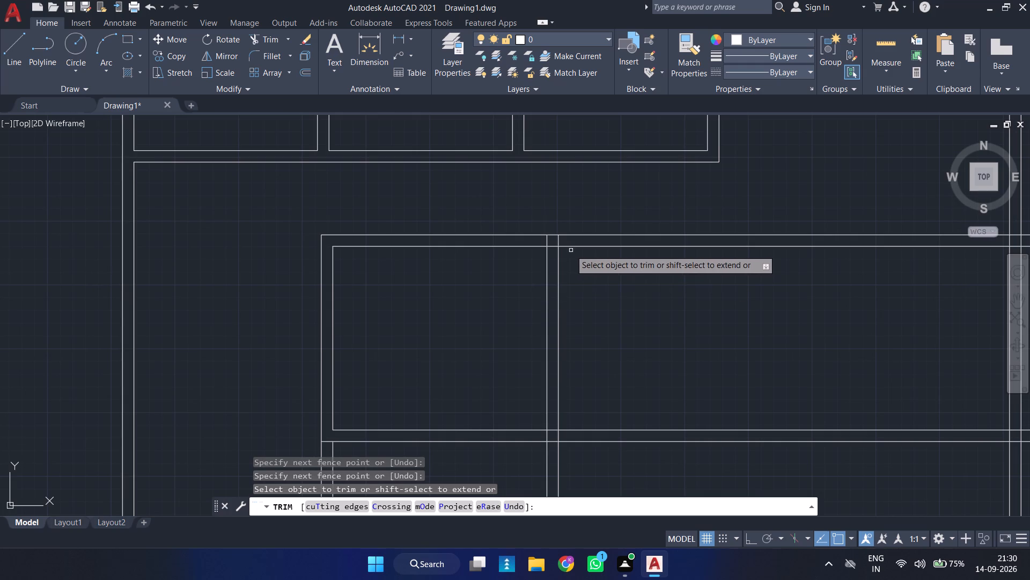
scroll(563, 247, "up", 2)
left_click_drag(553, 230, 526, 230)
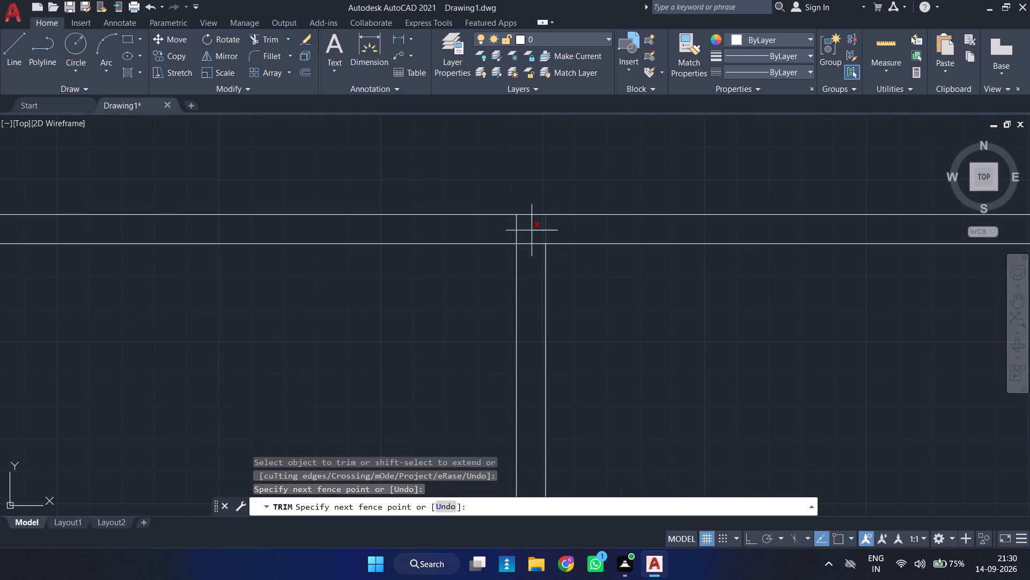
left_click_drag(526, 230, 510, 230)
scroll(510, 230, "down", 3)
scroll(507, 253, "up", 3)
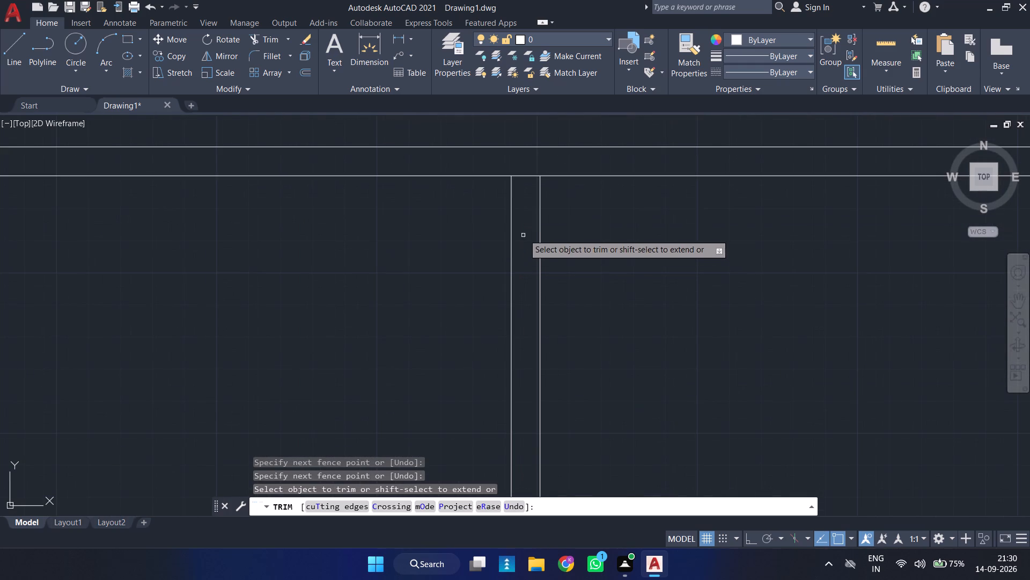
Trim the inner wall lines crossing the second partition at its upper and lower junctions, including the partition line's stub at the lower one.
left_click_drag(529, 165, 529, 196)
scroll(530, 193, "down", 4)
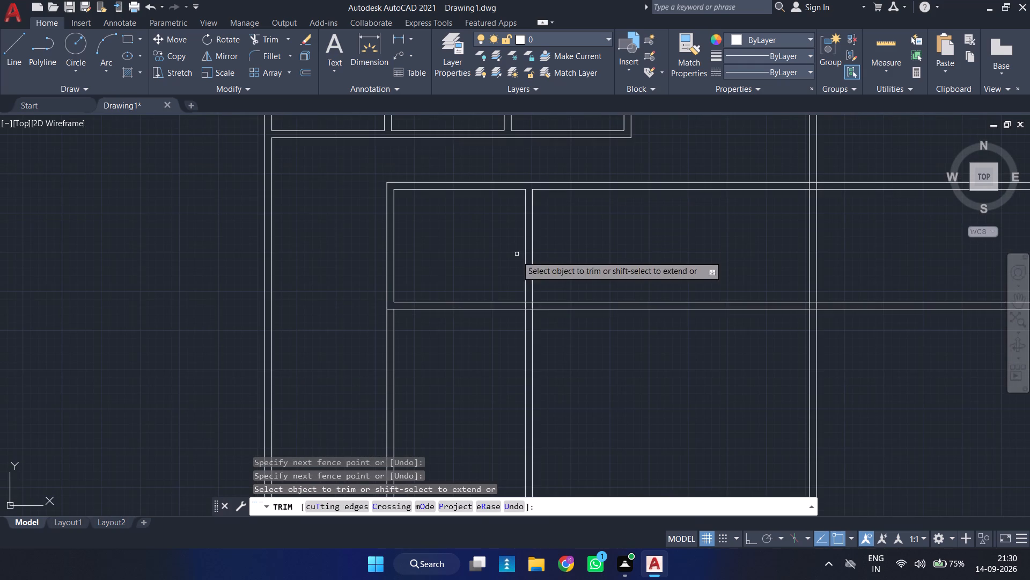
scroll(524, 316, "up", 3)
left_click_drag(540, 248, 532, 277)
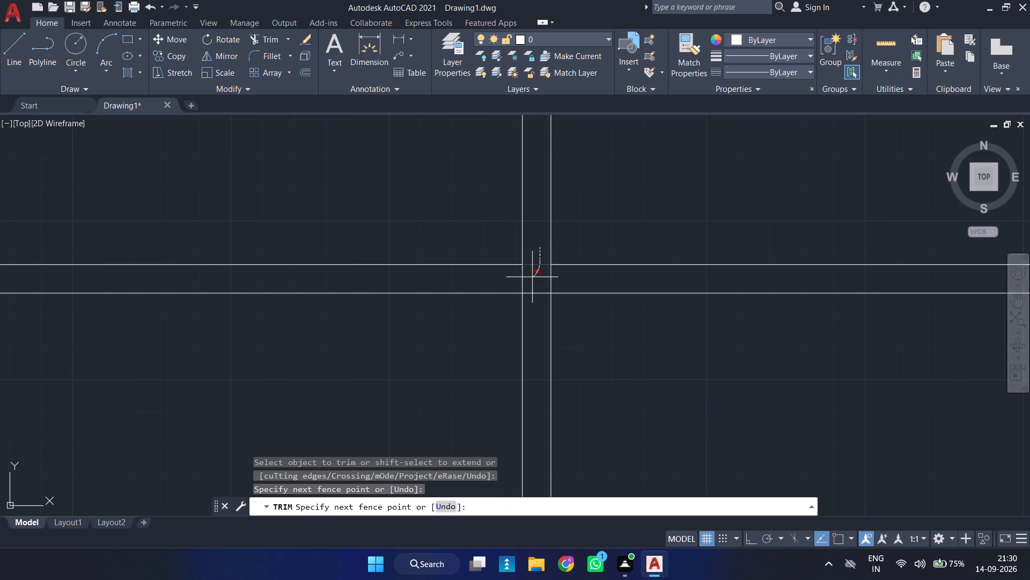
left_click_drag(532, 277, 514, 279)
scroll(442, 193, "down", 2)
middle_click_drag(442, 193, 442, 265)
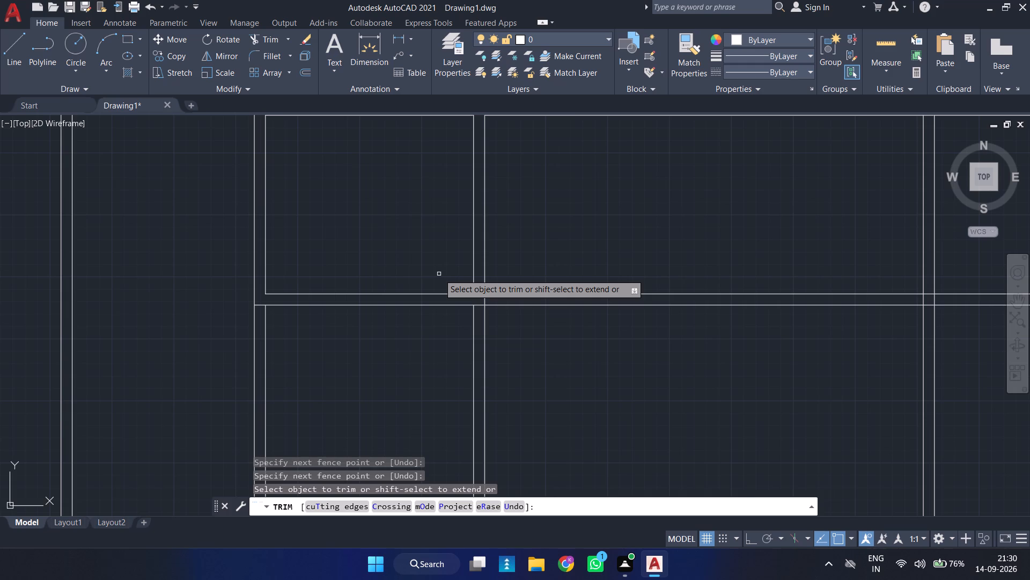
key("Escape")
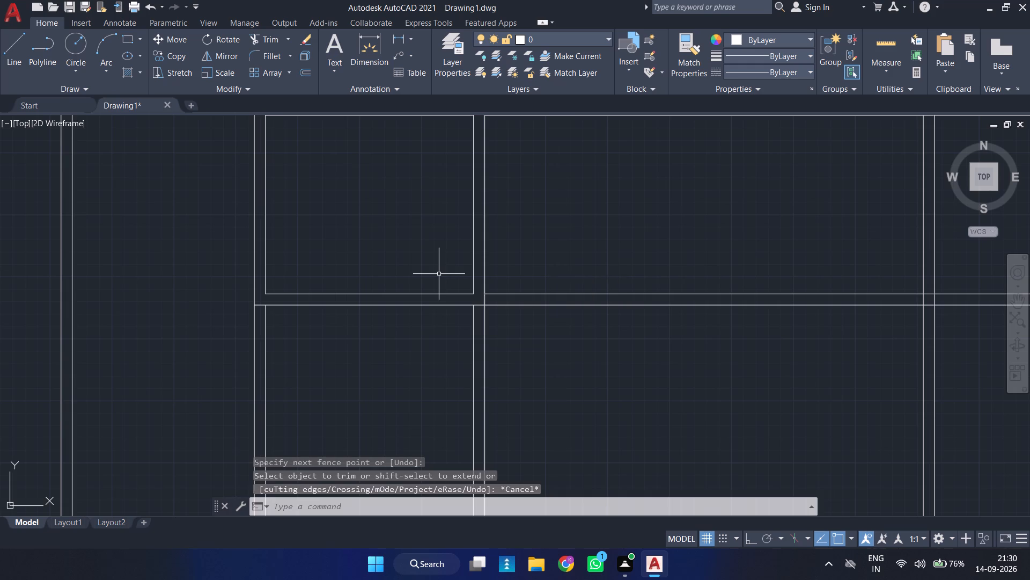
Trim both pairs of horizontal room lines beyond the outer right wall and across its thickness.
middle_click_drag(547, 213, 367, 298)
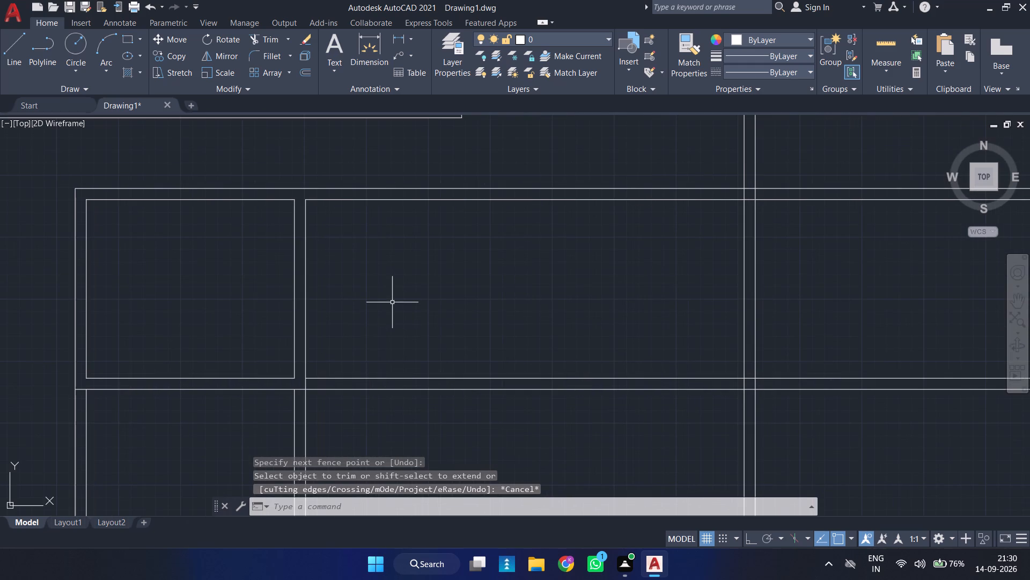
key("t")
key("r")
key("Return")
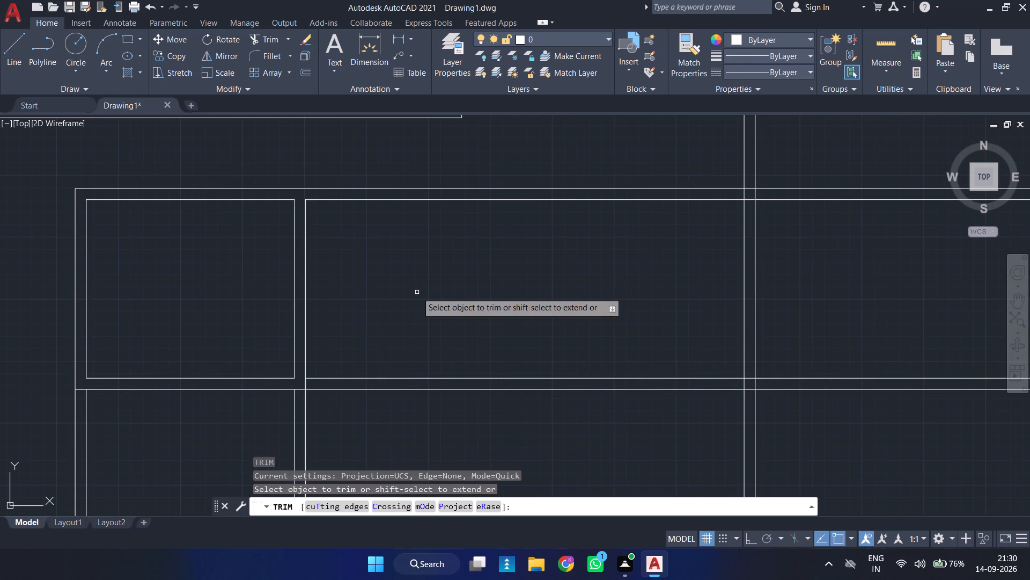
scroll(373, 351, "down", 1)
middle_click_drag(379, 353, 343, 340)
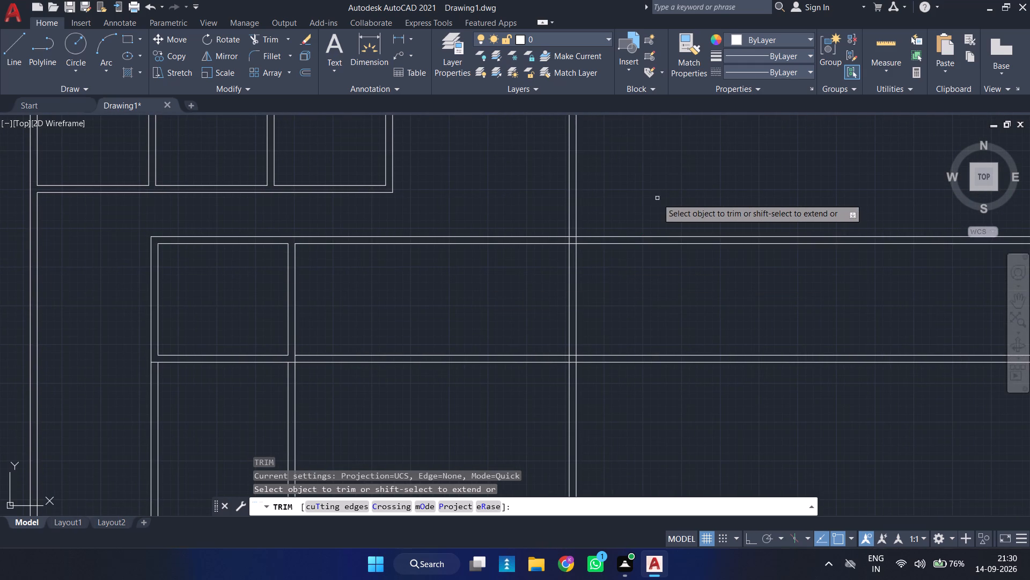
left_click_drag(657, 198, 657, 390)
scroll(554, 236, "up", 1)
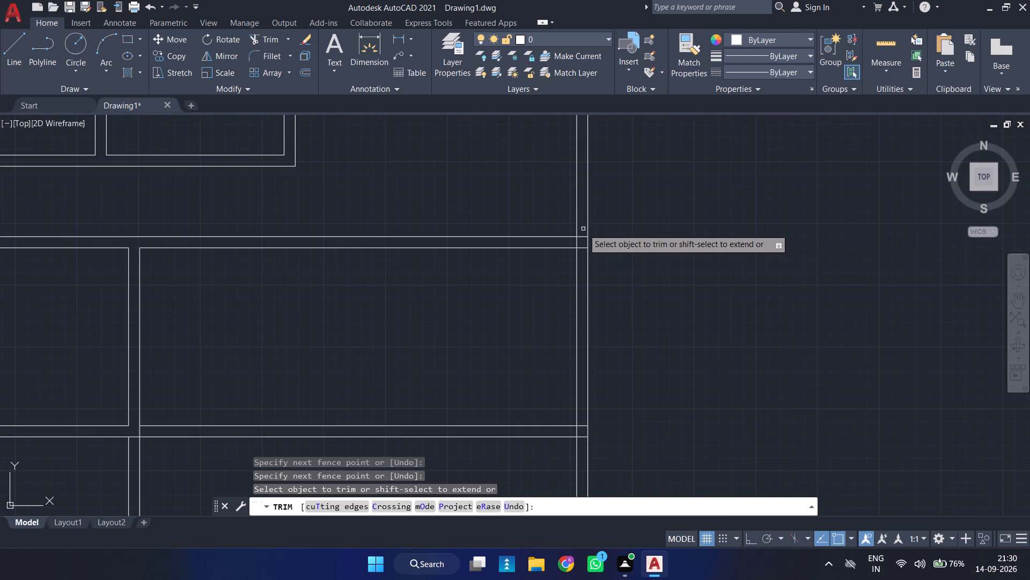
left_click_drag(583, 227, 586, 261)
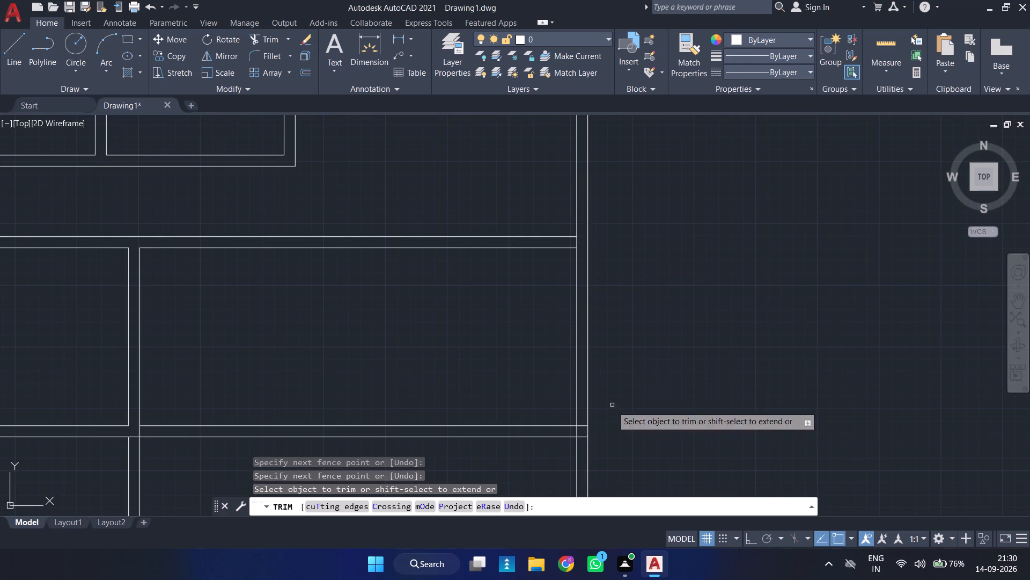
middle_click_drag(612, 407, 642, 299)
scroll(612, 332, "up", 2)
left_click_drag(605, 275, 605, 354)
scroll(547, 271, "down", 3)
middle_click_drag(470, 238, 593, 264)
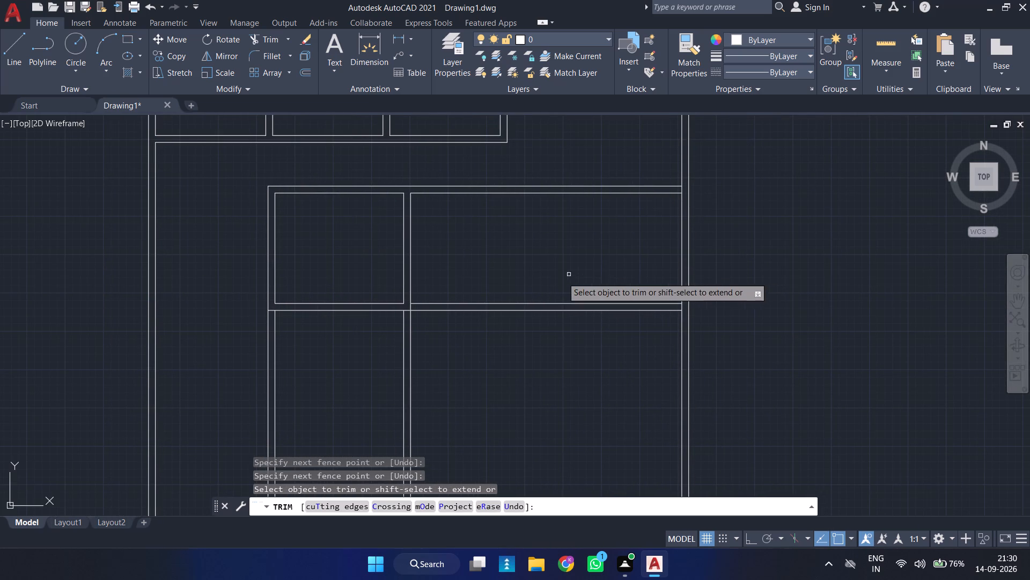
Trim the left wall and second partition lines below the lower horizontal wall, including the partition's stub inside that wall.
left_click(429, 340)
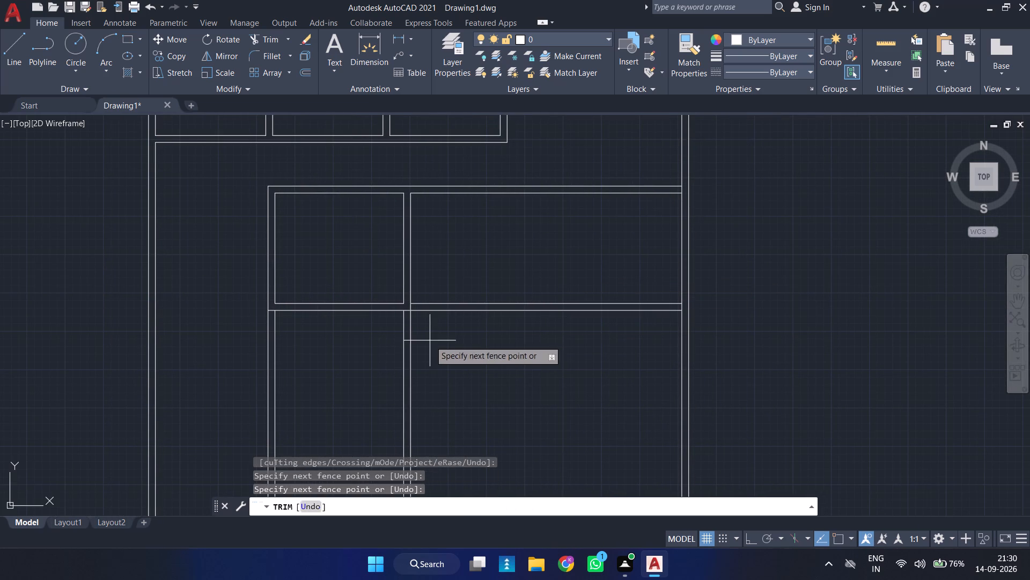
left_click(355, 347)
left_click(318, 336)
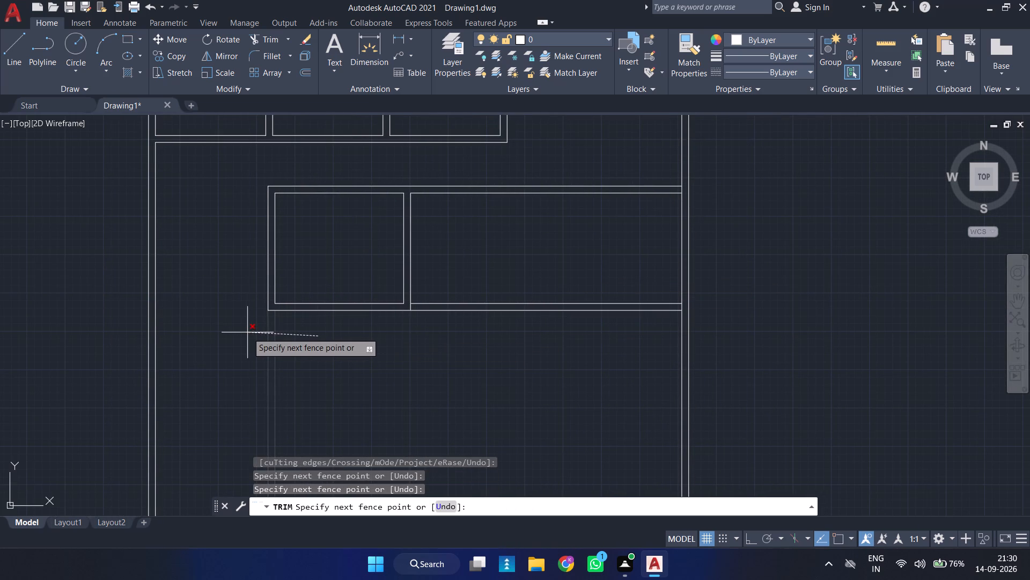
left_click(247, 332)
middle_click_drag(326, 327, 240, 372)
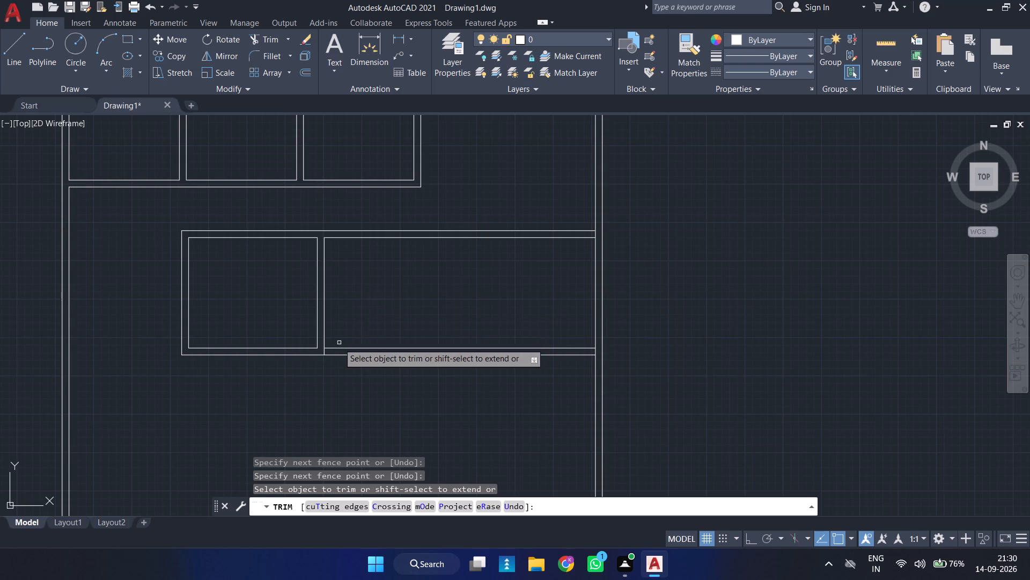
scroll(332, 346, "up", 2)
left_click_drag(315, 363, 296, 365)
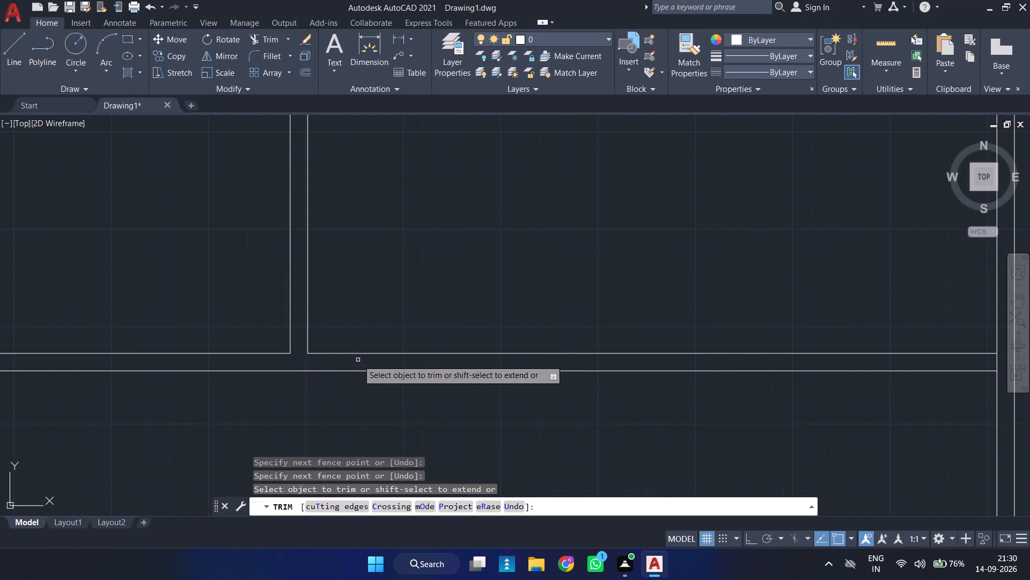
key("Escape")
Offset the second partition's right line 11'6" to the right, and offset that copy 9" to form the next partition.
middle_click_drag(447, 208, 341, 357)
scroll(358, 331, "down", 2)
middle_click_drag(359, 330, 430, 304)
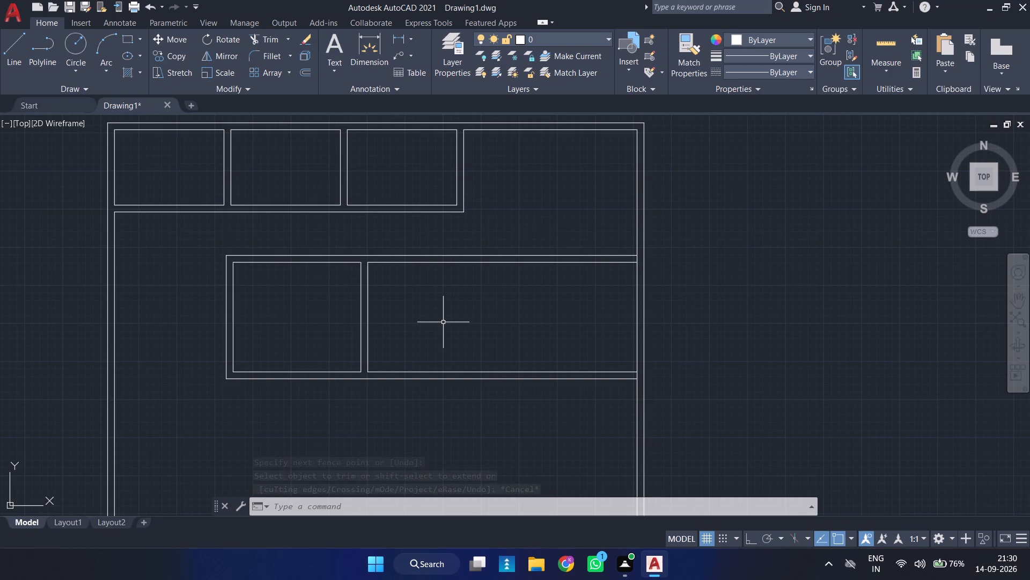
key("o")
key("Return")
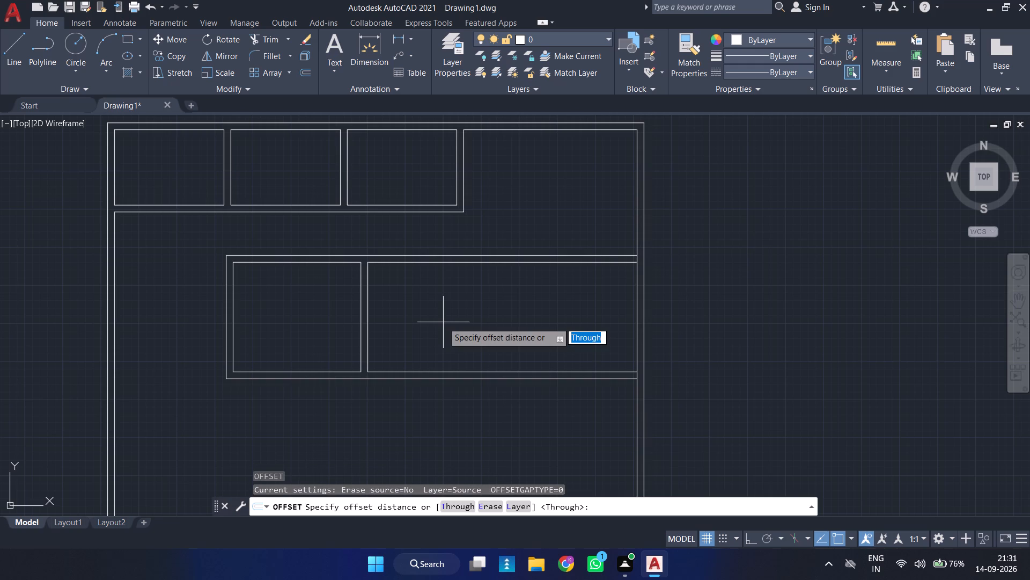
type("11'6")
key("Return")
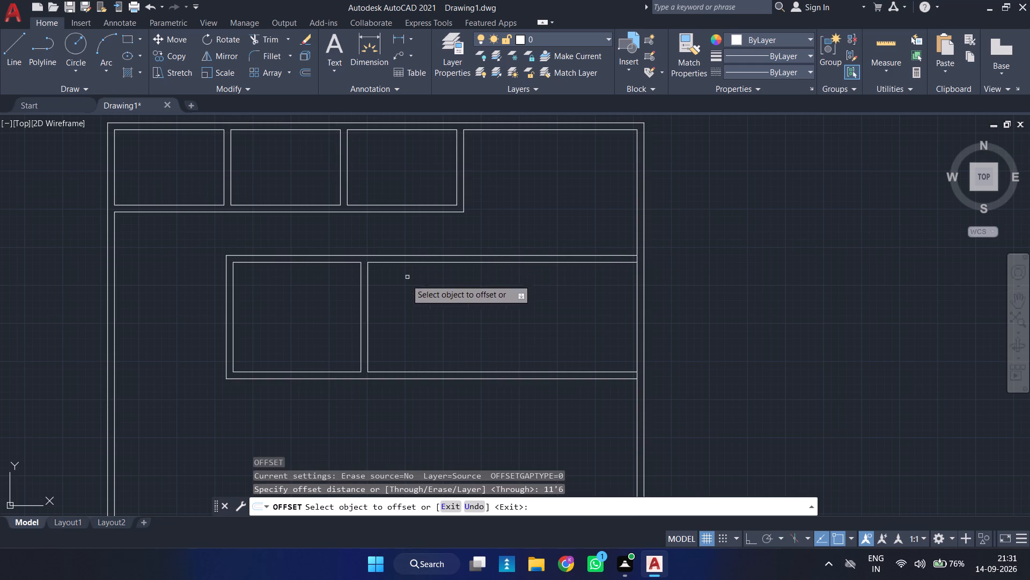
left_click(369, 316)
left_click(456, 328)
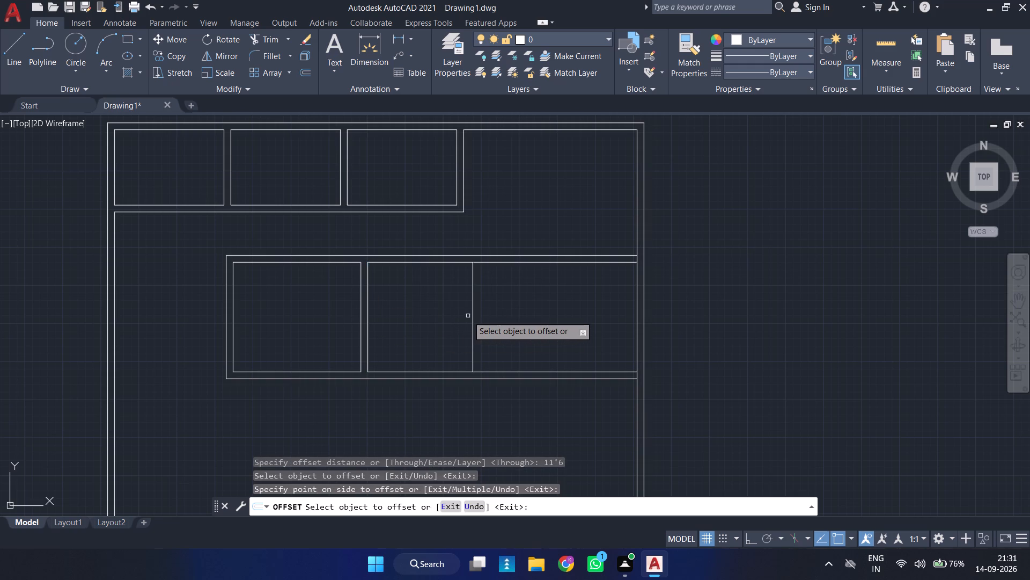
left_click_drag(470, 315, 488, 315)
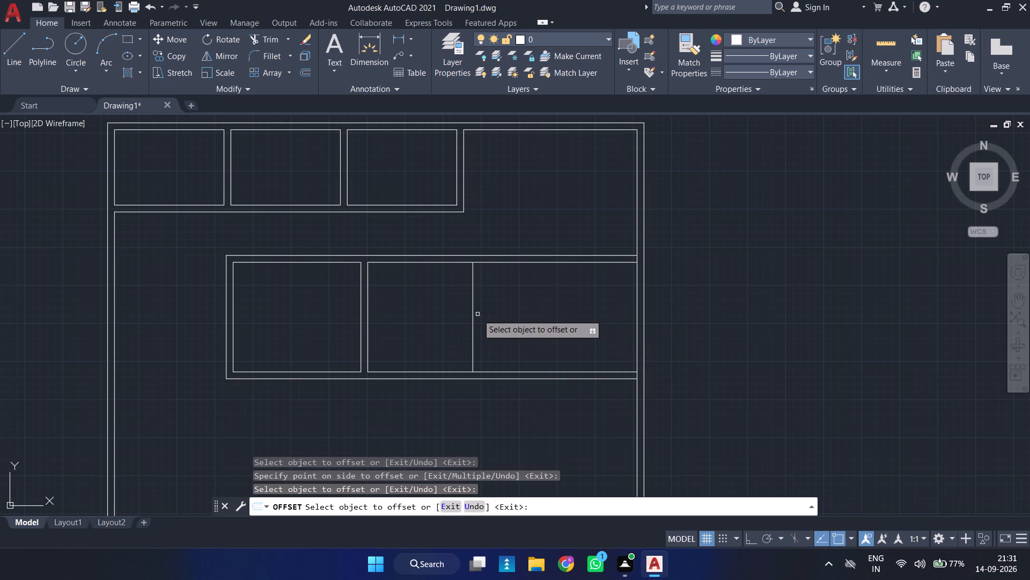
left_click(474, 318)
key("9")
key("Return")
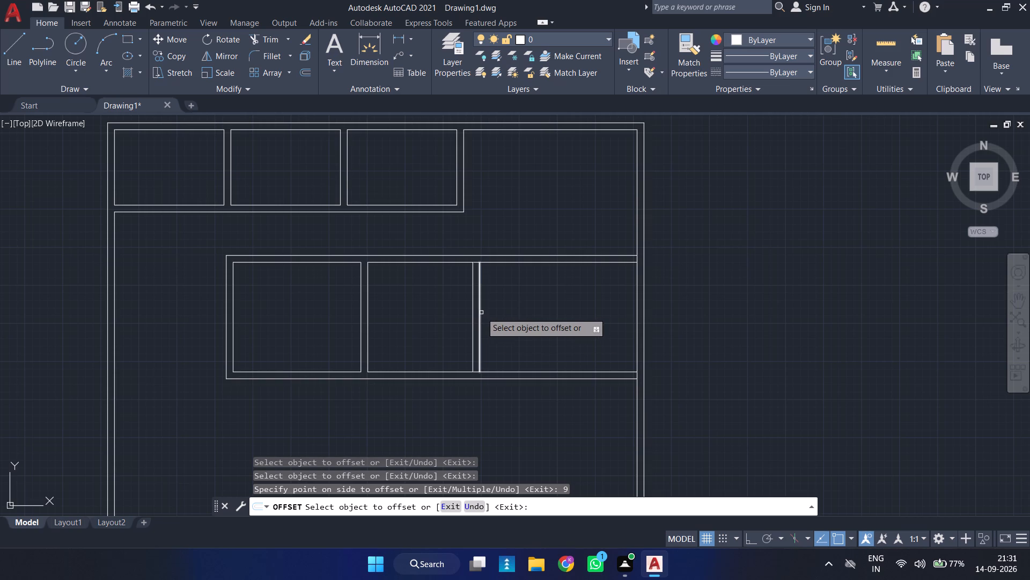
Offset the new partition's right line 10'6" to the right, and offset that copy 9" to form the end wall.
left_click(481, 313)
type("10'6")
key("Return")
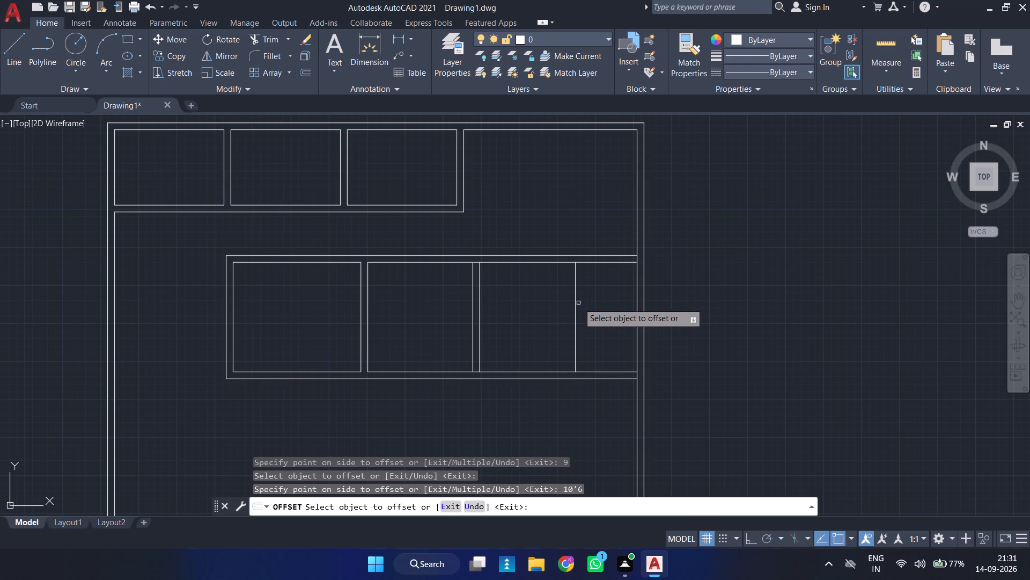
left_click(575, 306)
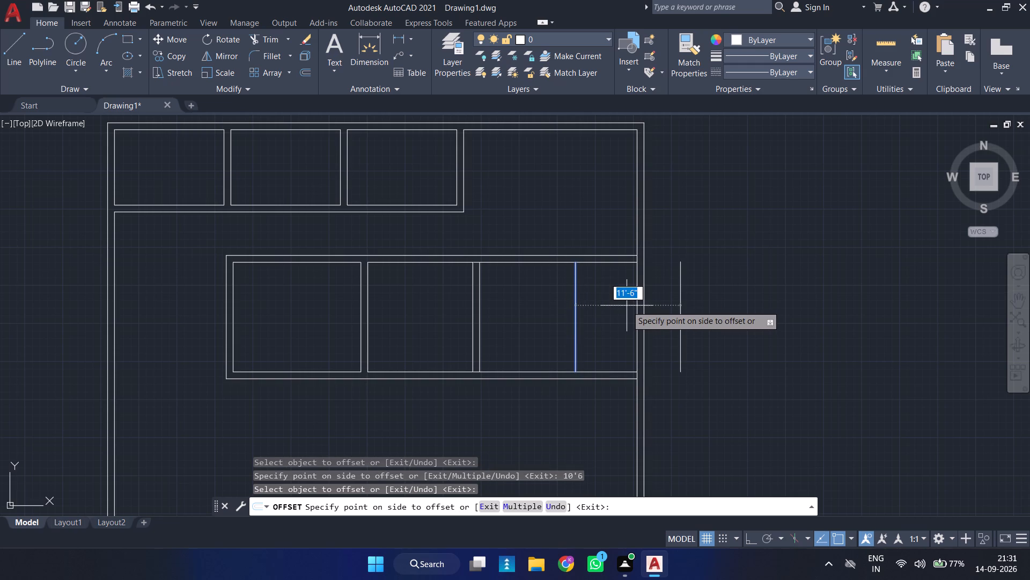
key("9")
key("Return")
key("Escape")
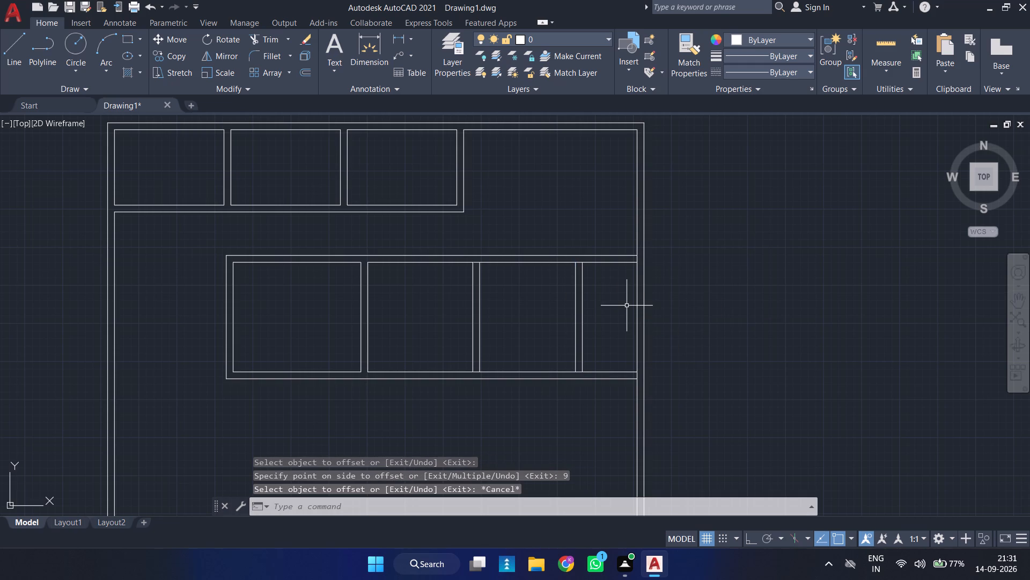
Extend the end wall's outer line up and down to the outer lines of the upper and lower horizontal walls.
type("TR")
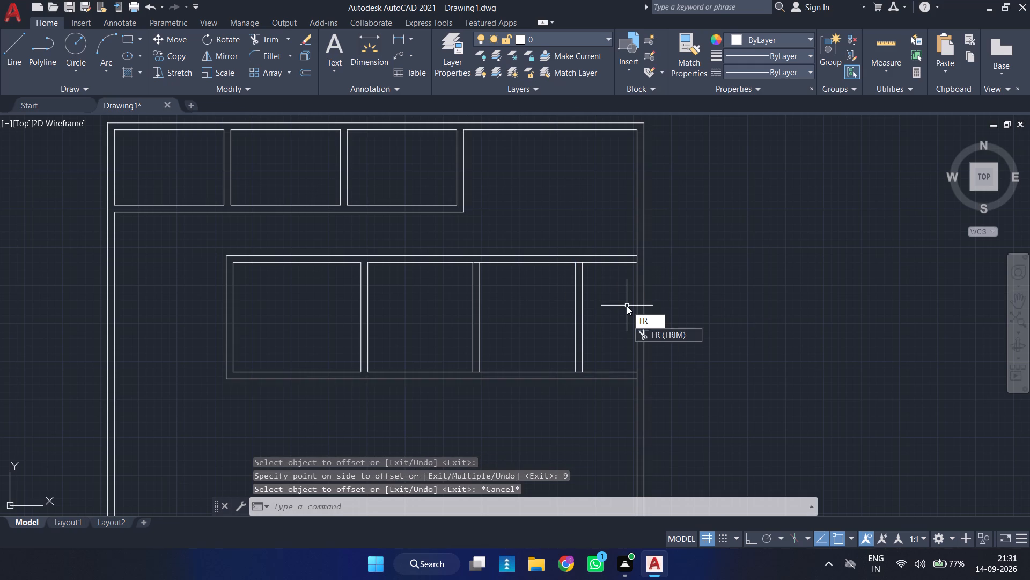
key("Escape")
type("EX")
key("space")
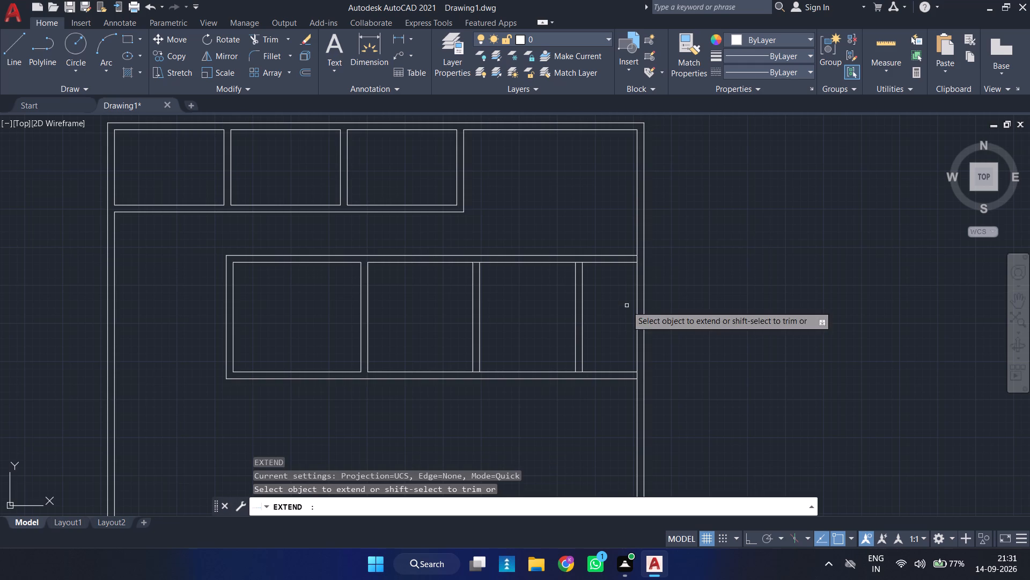
left_click(583, 280)
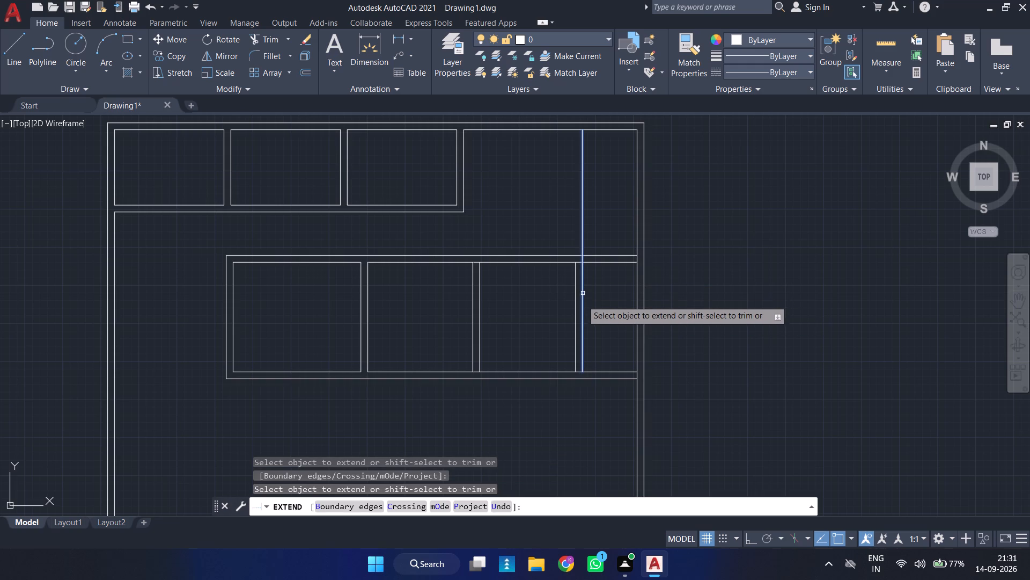
left_click(583, 345)
key("Escape")
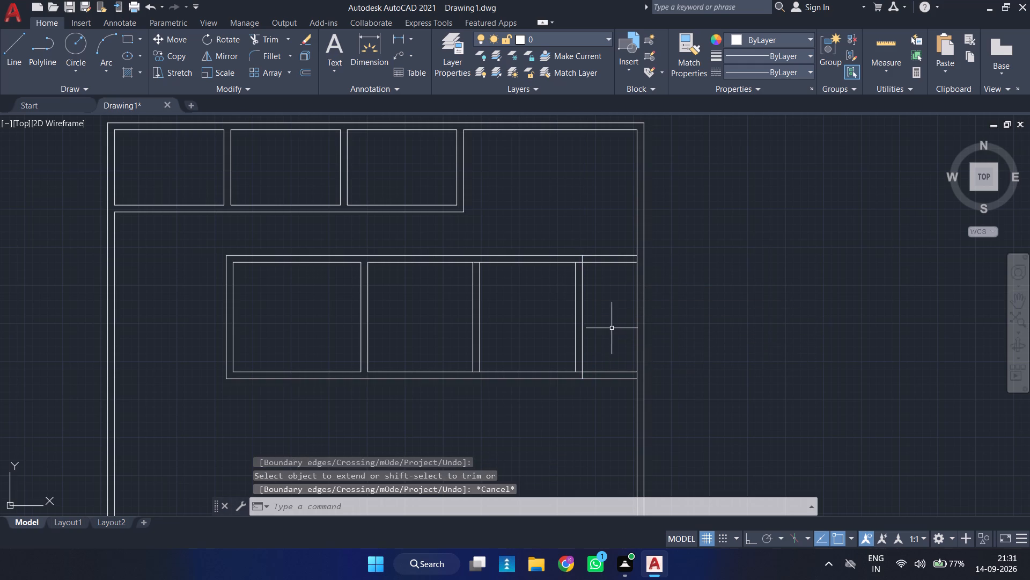
Trim the upper and lower horizontal wall lines between the new end wall and the outer right wall.
key("t")
type("R")
key("space")
left_click_drag(608, 233, 613, 358)
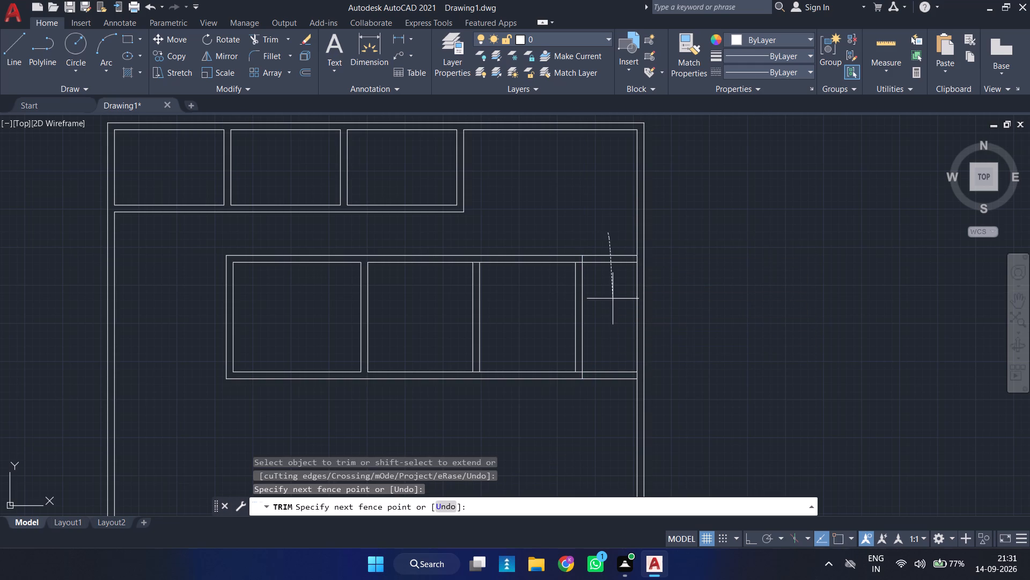
left_click_drag(613, 358, 613, 427)
Trim the inner horizontal line stubs across the end wall at the room block's upper-right and lower-right corners.
scroll(536, 269, "up", 3)
left_click_drag(693, 234, 694, 234)
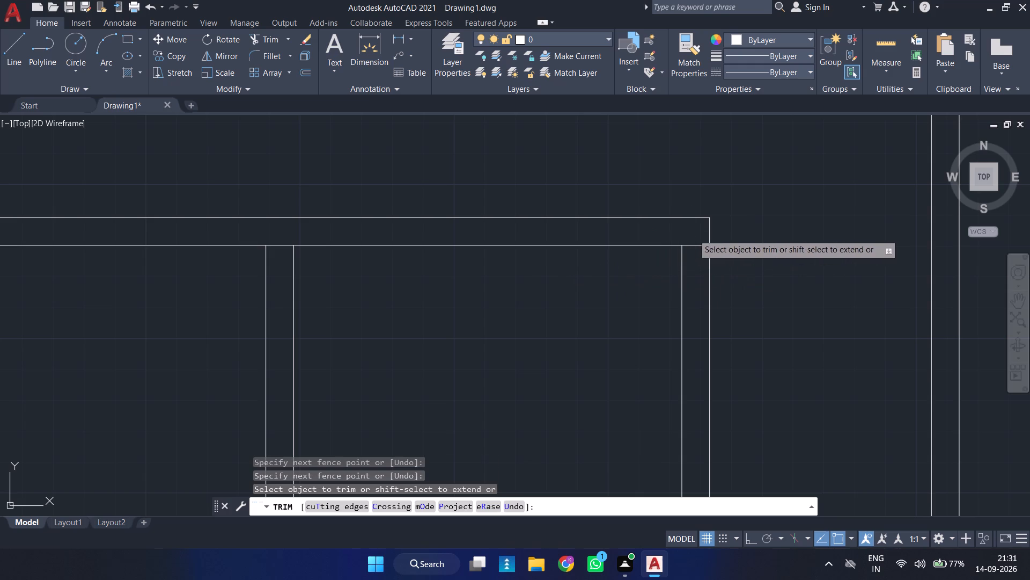
left_click_drag(694, 234, 699, 258)
scroll(700, 250, "down", 3)
scroll(695, 358, "up", 3)
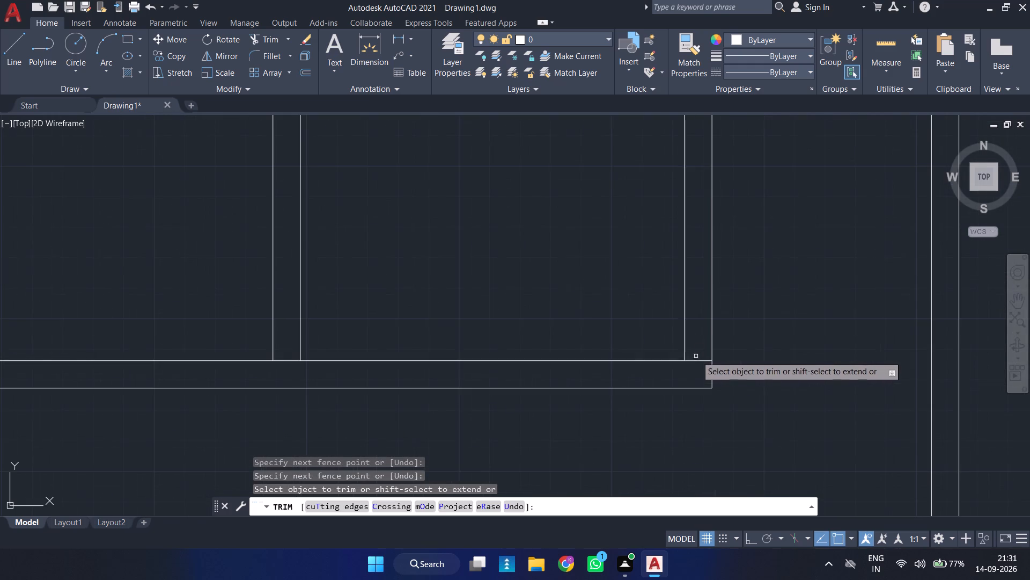
left_click_drag(698, 357, 691, 375)
key("Escape")
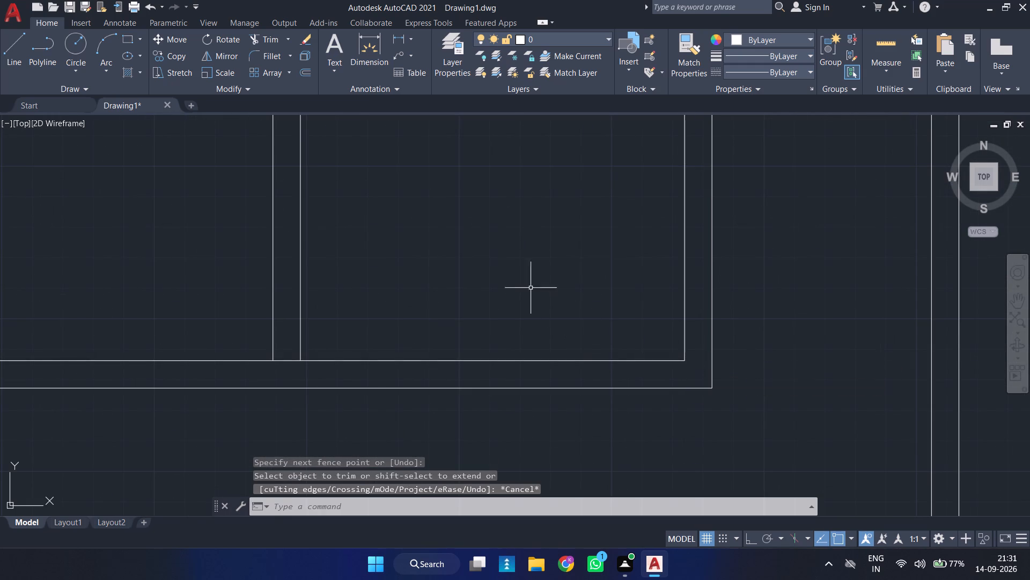
Trim the inner horizontal wall lines across the last partition at its lower and upper junctions.
key("space")
left_click_drag(279, 354, 285, 366)
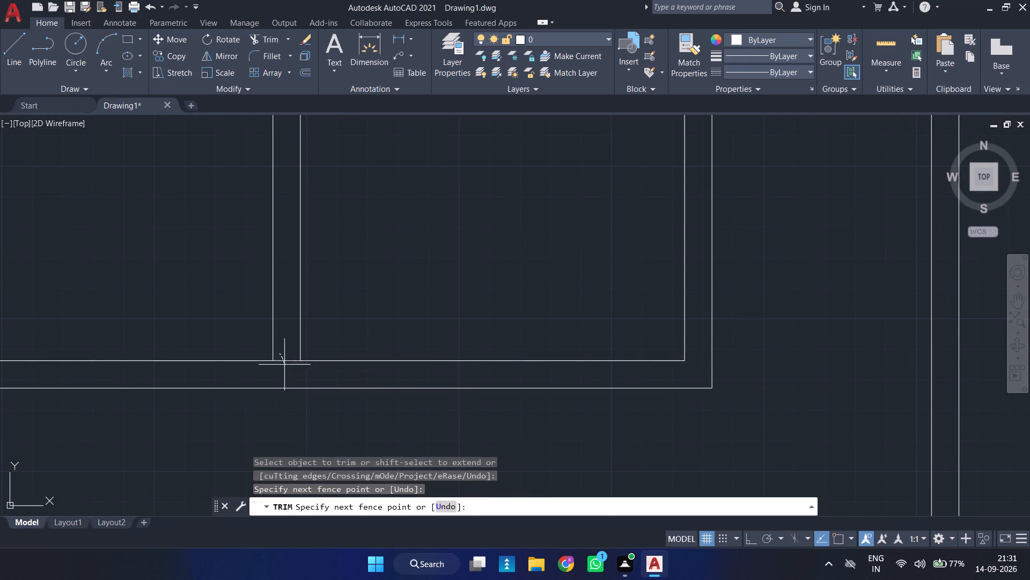
left_click_drag(285, 366, 285, 367)
scroll(301, 343, "down", 3)
middle_click_drag(343, 295, 453, 325)
scroll(437, 308, "down", 1)
scroll(421, 291, "up", 2)
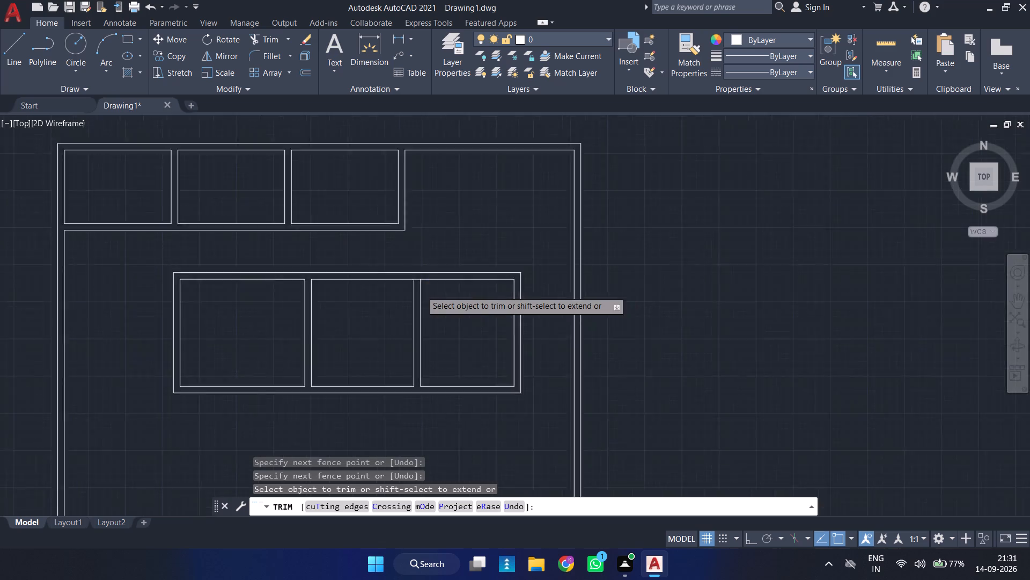
scroll(421, 290, "up", 2)
left_click_drag(401, 247, 395, 263)
left_click(395, 263)
key("Escape")
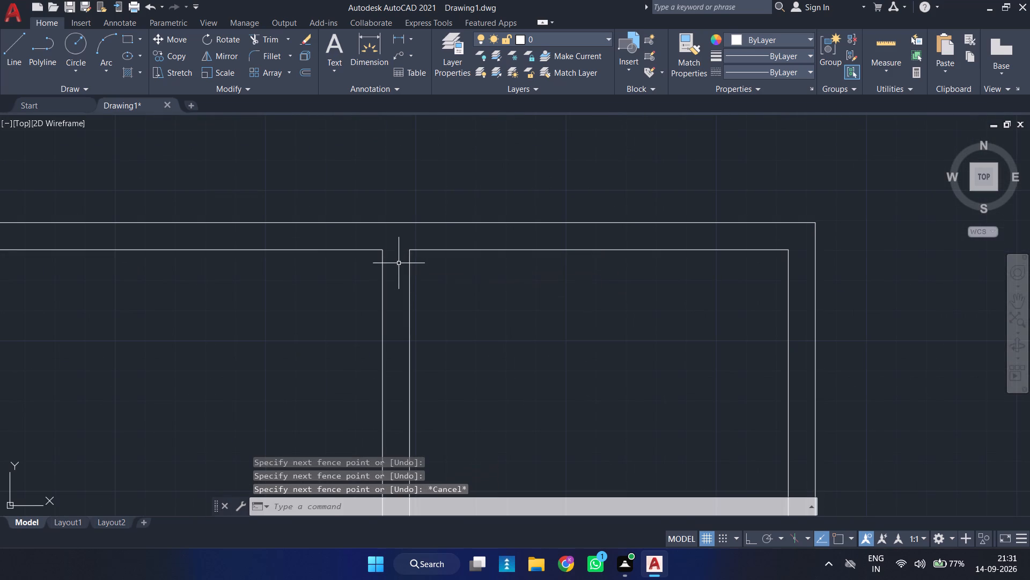
scroll(435, 265, "down", 3)
middle_click_drag(437, 286, 516, 259)
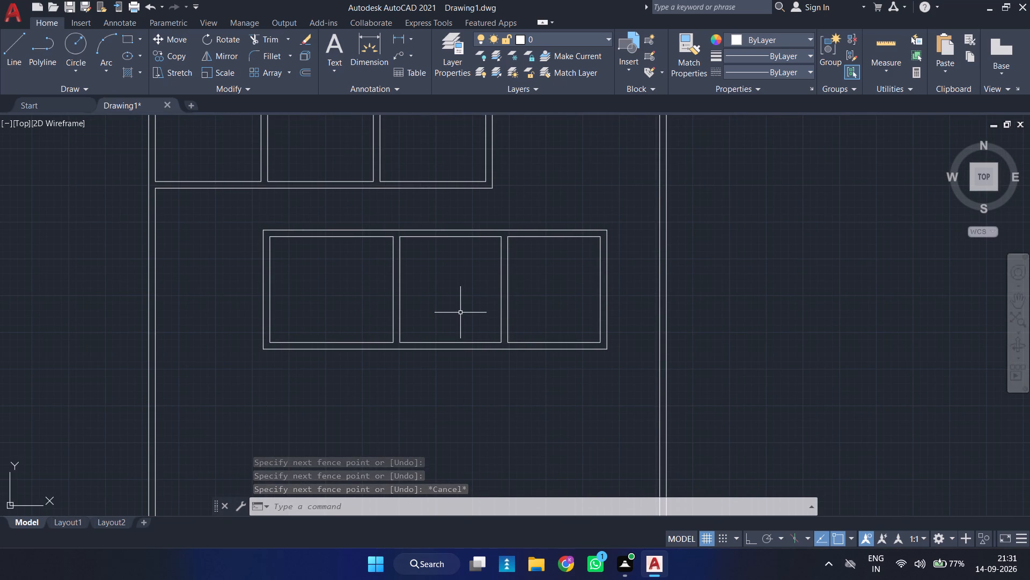
Extend the outer bottom line of the upper room row across the left wall to its outer line.
type("EX")
key("Return")
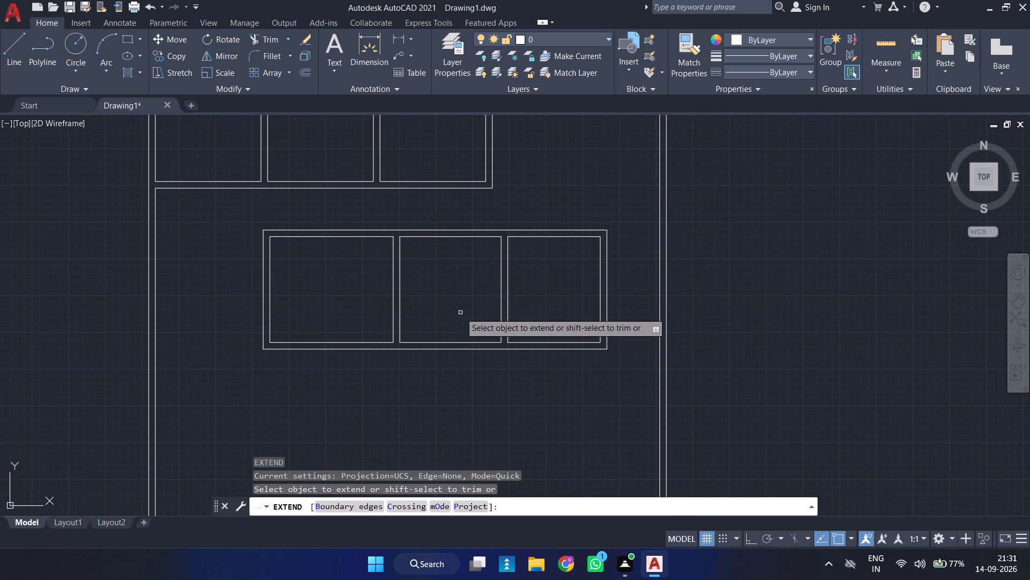
left_click(166, 189)
scroll(208, 240, "down", 1)
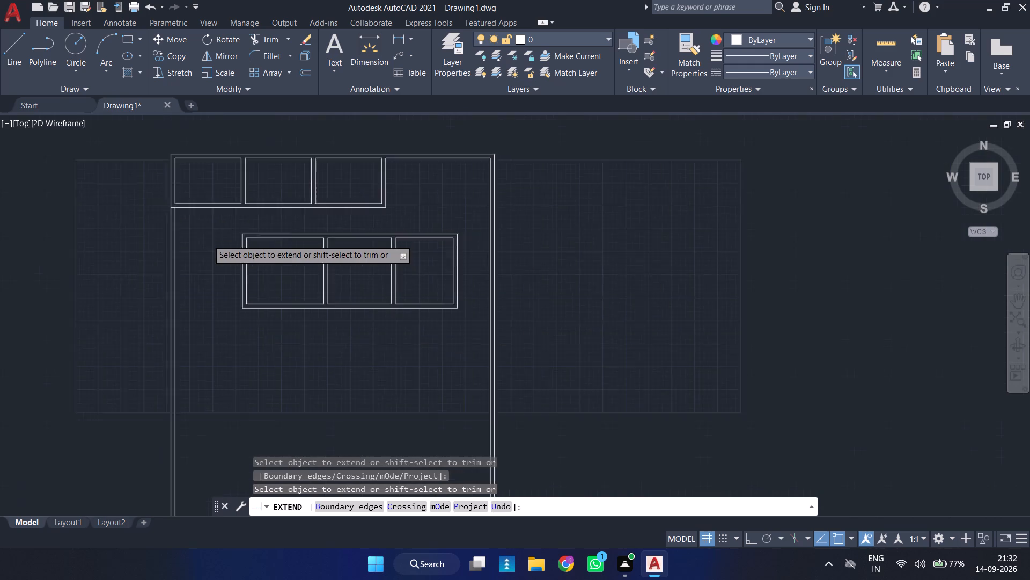
scroll(208, 240, "down", 1)
middle_click_drag(209, 243, 207, 310)
key("Escape")
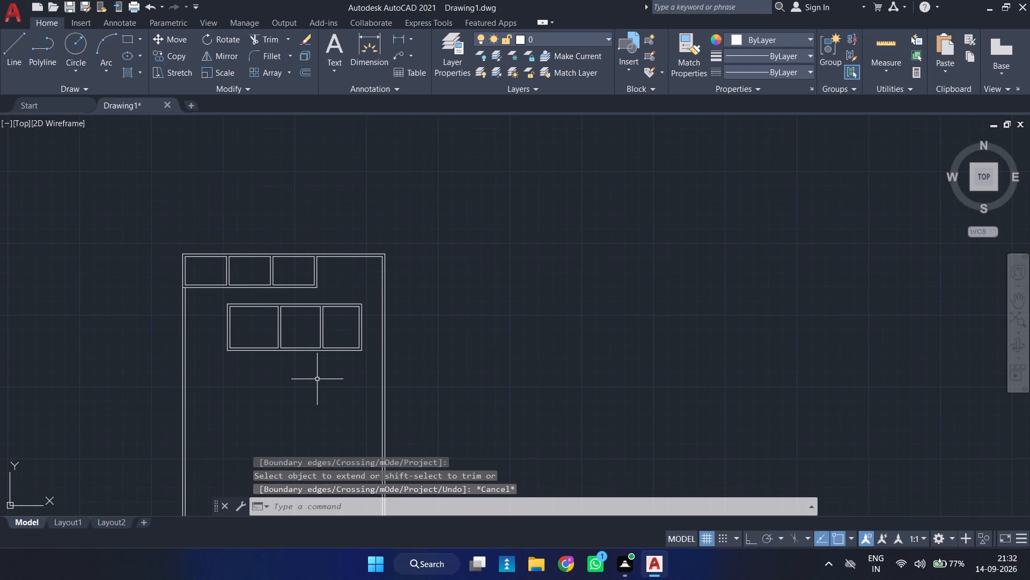
Draw a horizontal construction line through the lower-left outer corner of the middle room block.
scroll(228, 366, "up", 2)
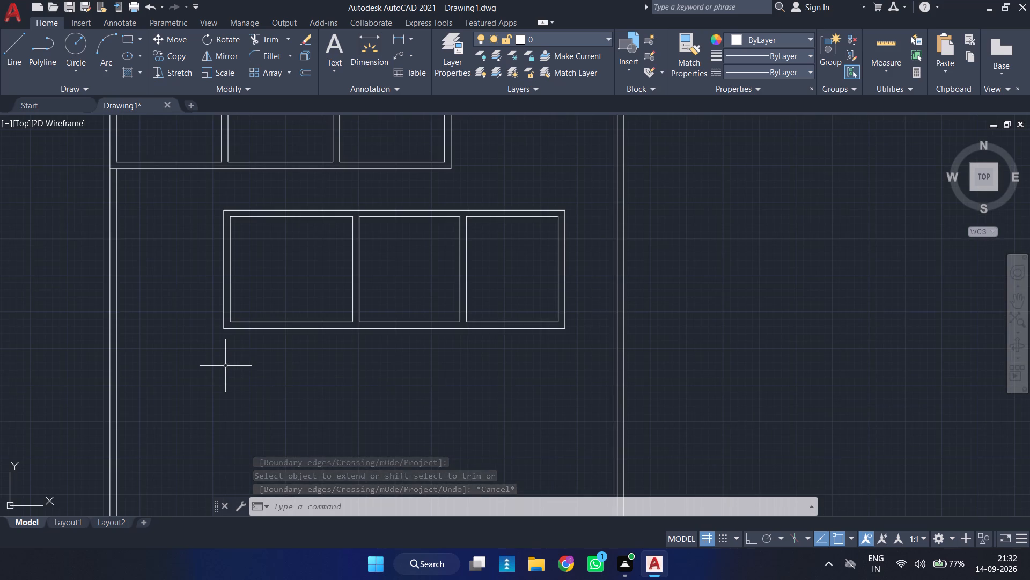
middle_click_drag(213, 361, 273, 361)
scroll(268, 358, "up", 1)
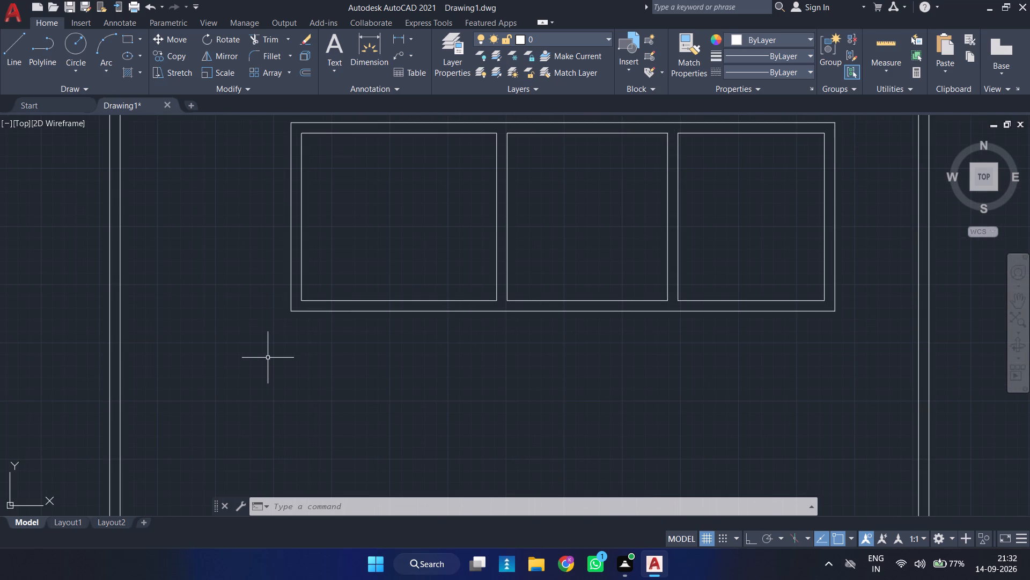
key("x")
key("l")
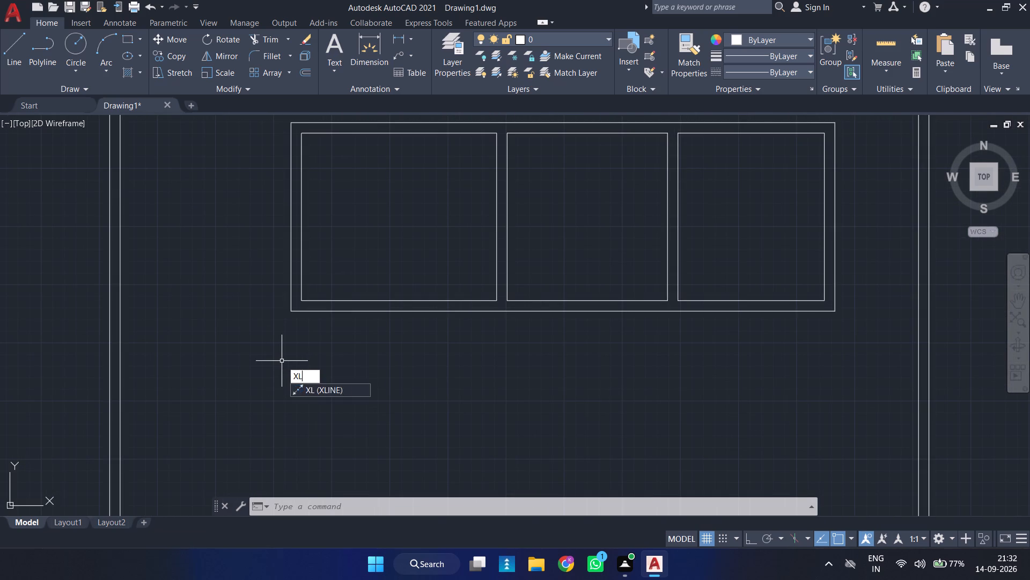
key("Return")
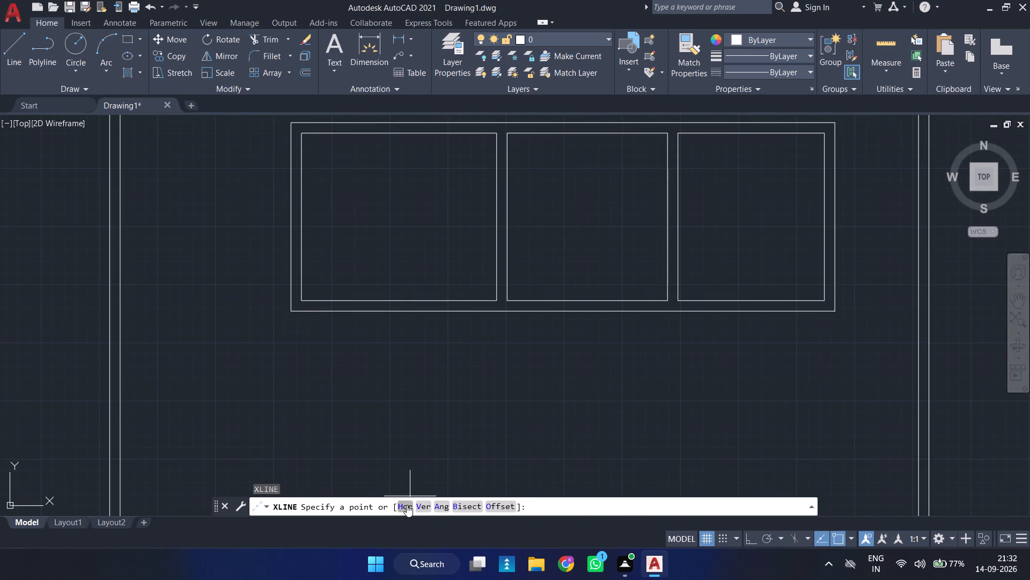
left_click(407, 505)
left_click(289, 310)
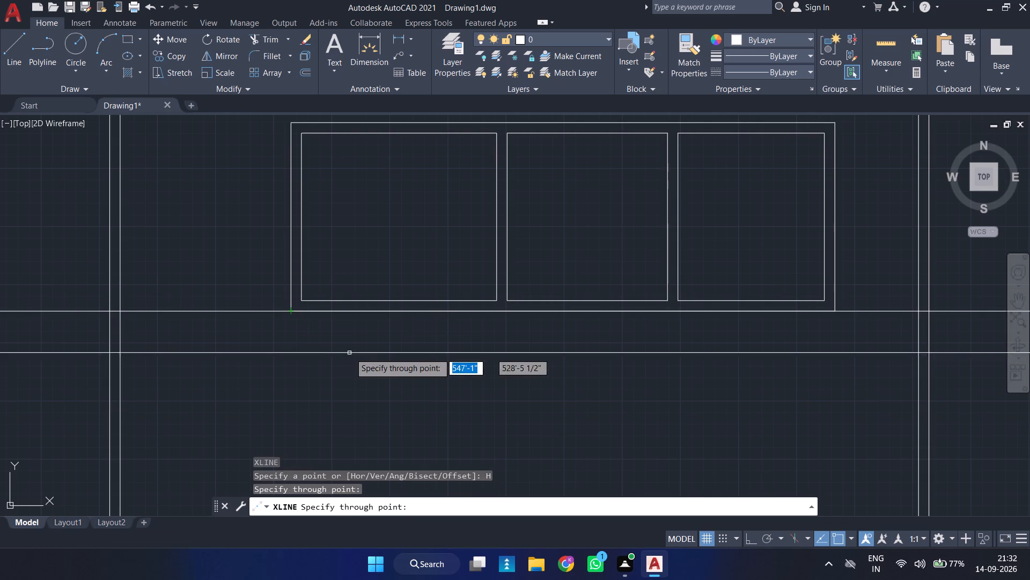
key("Escape")
Offset the left wall's inner line 9'9" to the right.
scroll(245, 330, "down", 3)
middle_click_drag(197, 375, 277, 340)
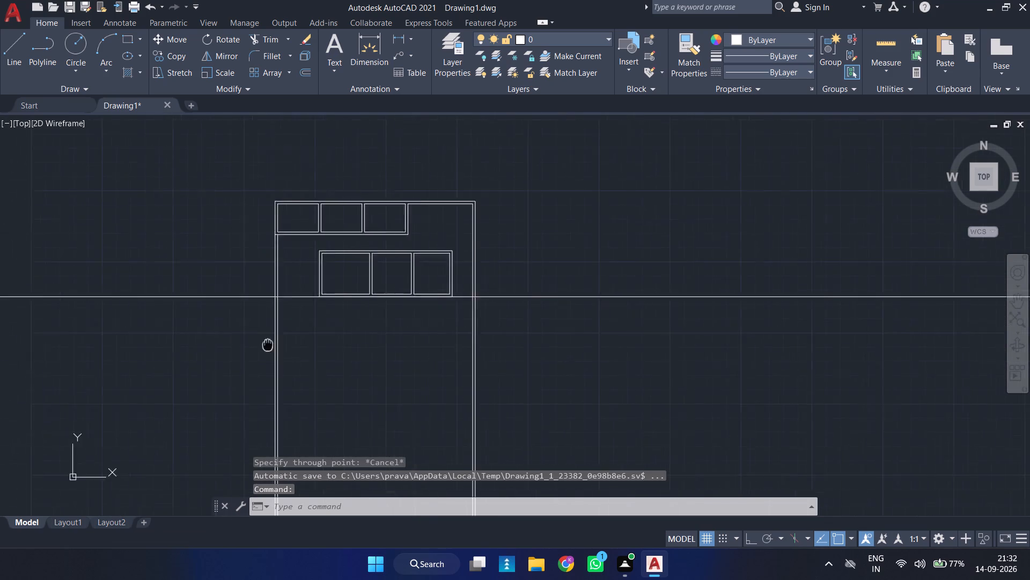
middle_click_drag(277, 340, 281, 338)
scroll(293, 322, "up", 2)
middle_click_drag(326, 317, 288, 370)
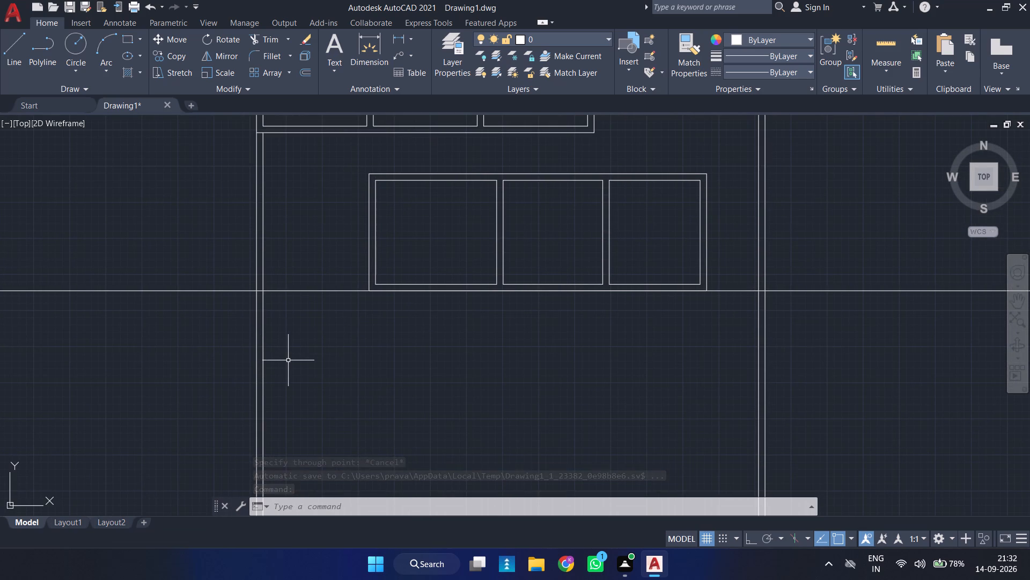
key("o")
key("Return")
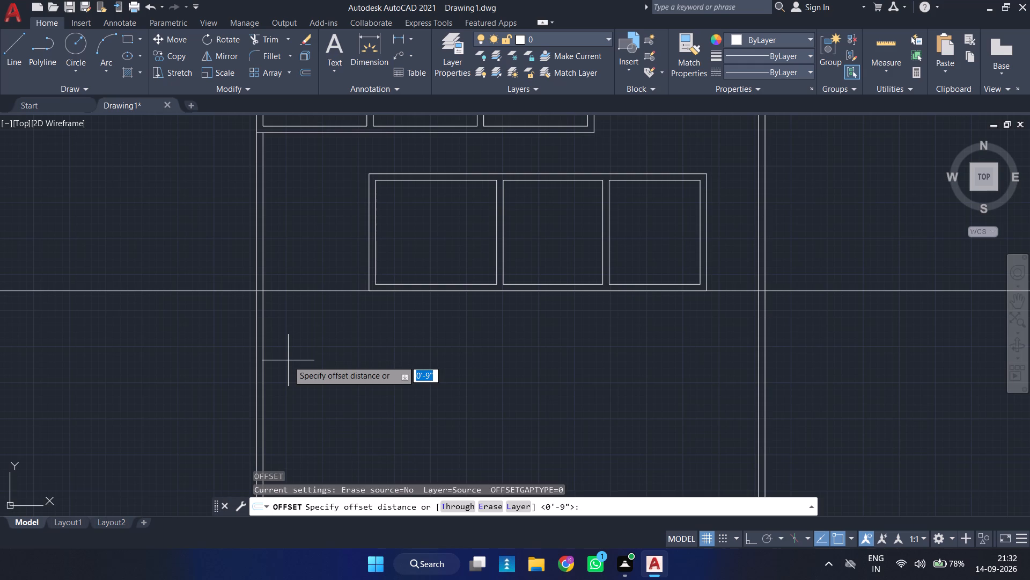
key("9")
type("'9")
key("Return")
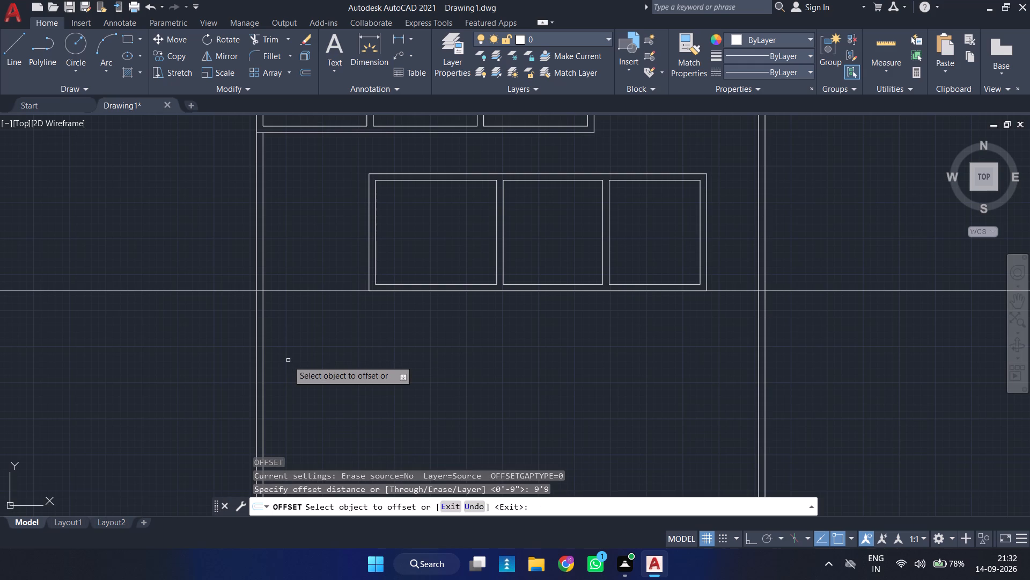
left_click(264, 321)
left_click(329, 329)
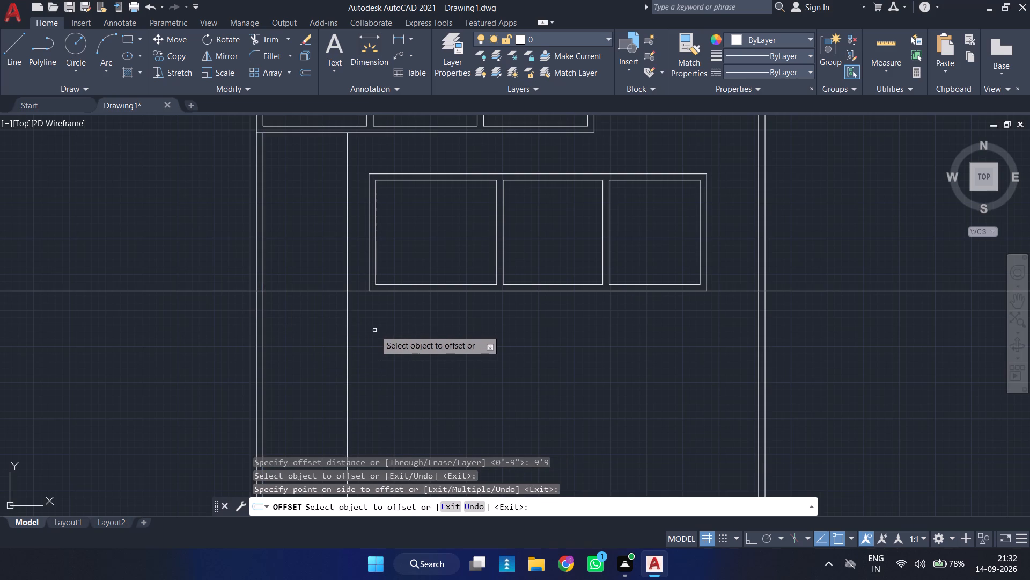
Offset the horizontal construction line 9" downward and the new vertical line 9" to the right.
scroll(384, 329, "down", 2)
scroll(384, 329, "up", 3)
middle_click_drag(384, 331, 373, 383)
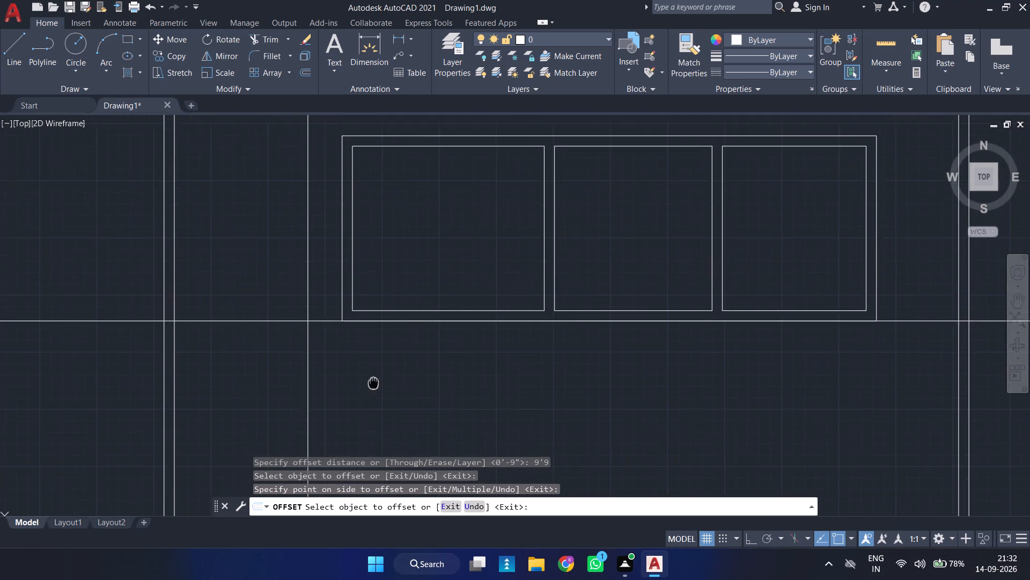
middle_click_drag(373, 383, 369, 400)
scroll(369, 400, "down", 3)
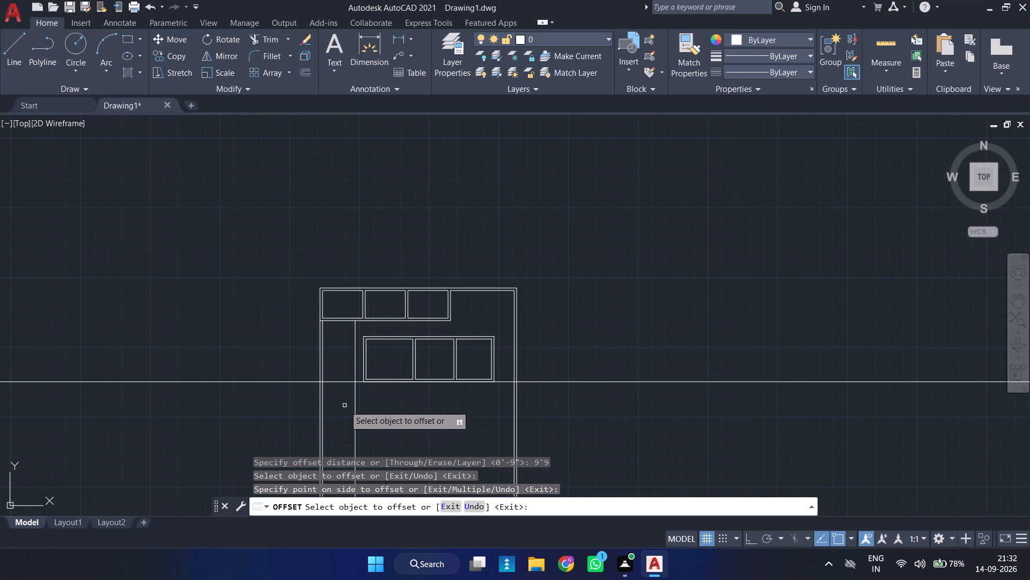
middle_click_drag(379, 415, 352, 359)
scroll(350, 350, "up", 4)
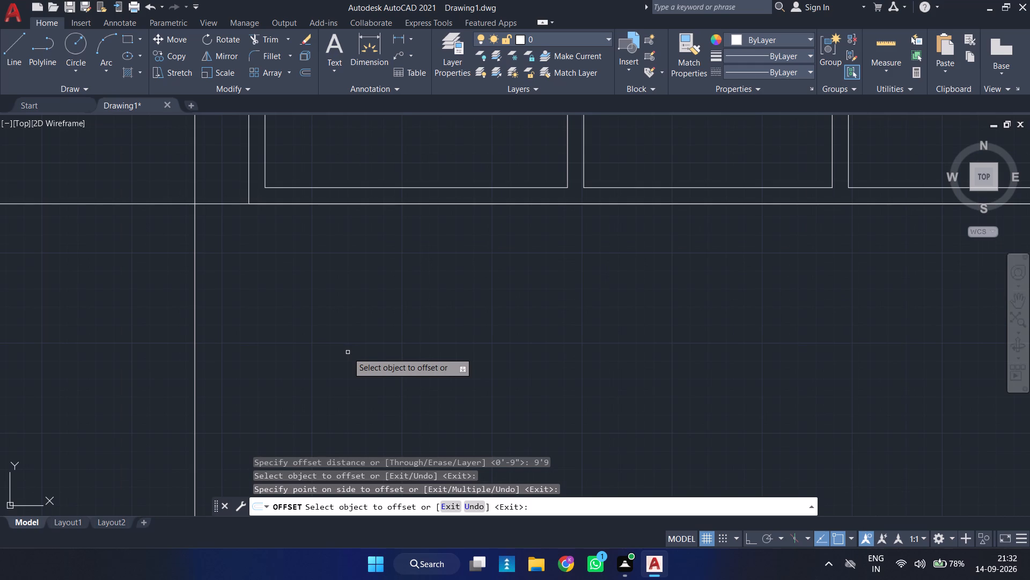
key("space")
key("space")
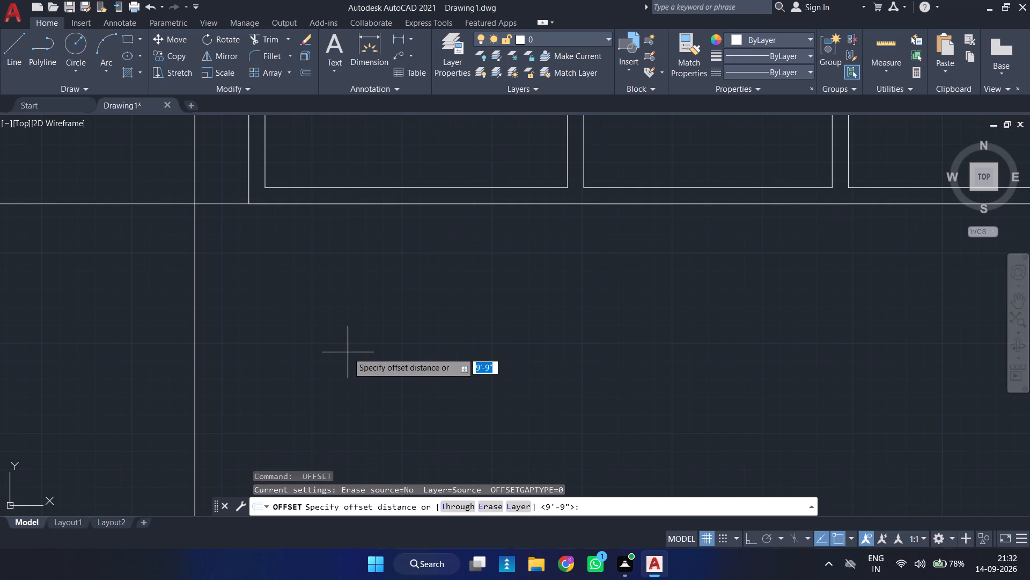
key("9")
key("Return")
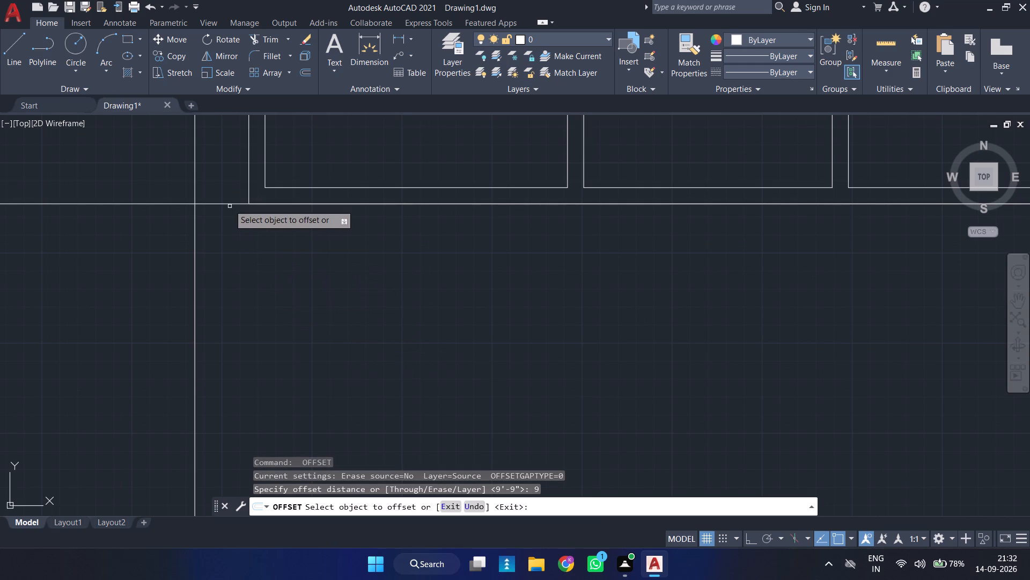
left_click(229, 204)
left_click(226, 230)
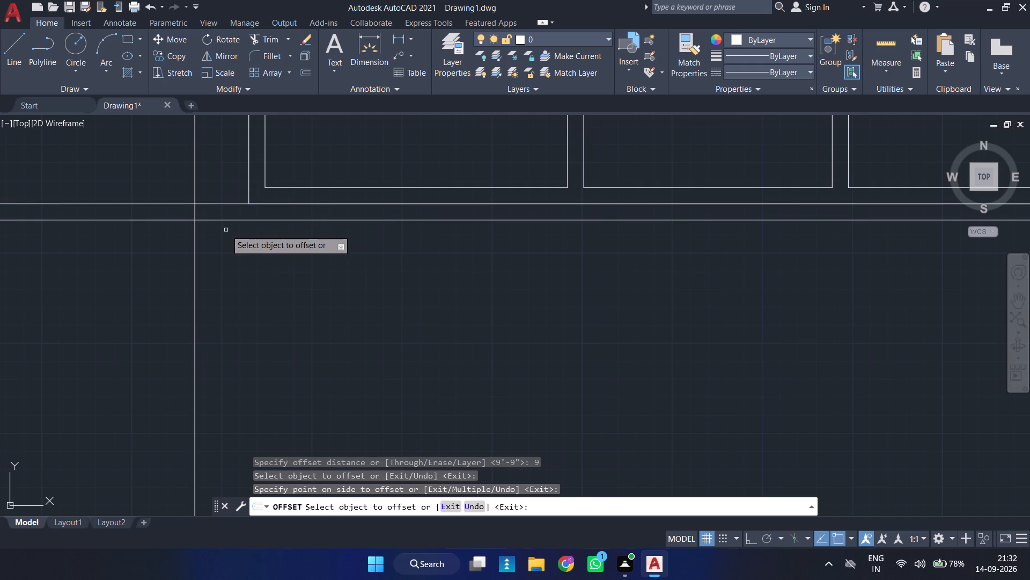
left_click(193, 264)
left_click(234, 263)
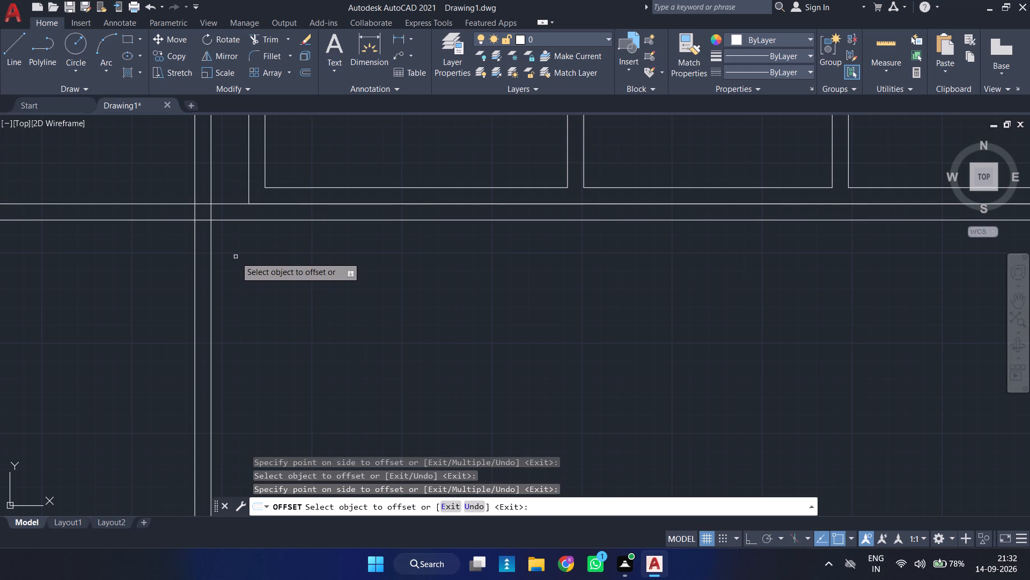
scroll(237, 253, "down", 3)
middle_click_drag(254, 263, 217, 237)
scroll(204, 236, "up", 2)
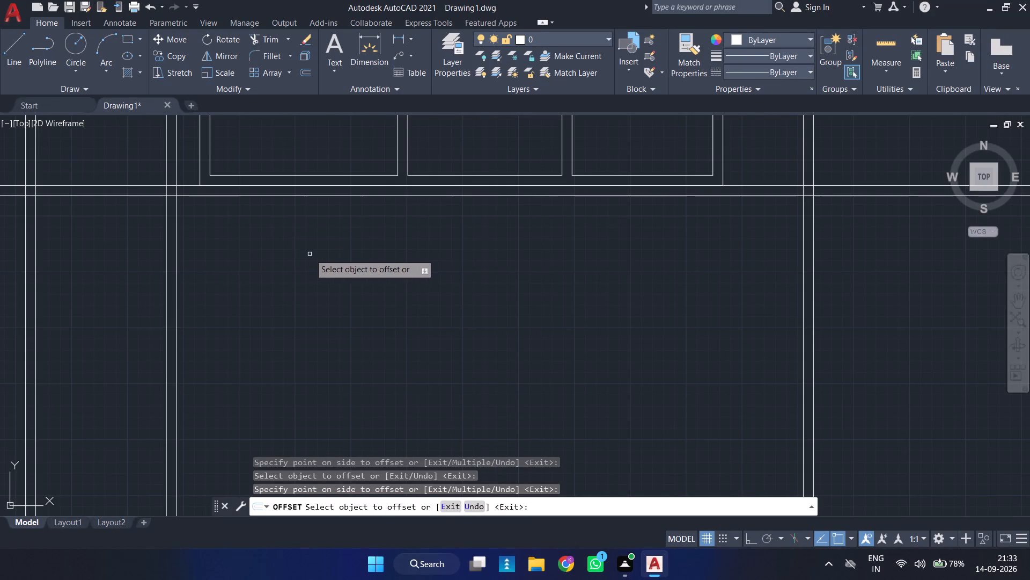
key("Escape")
Trim the new vertical wall's two lines above the upper horizontal construction line.
scroll(362, 287, "down", 3)
middle_click_drag(338, 302, 521, 303)
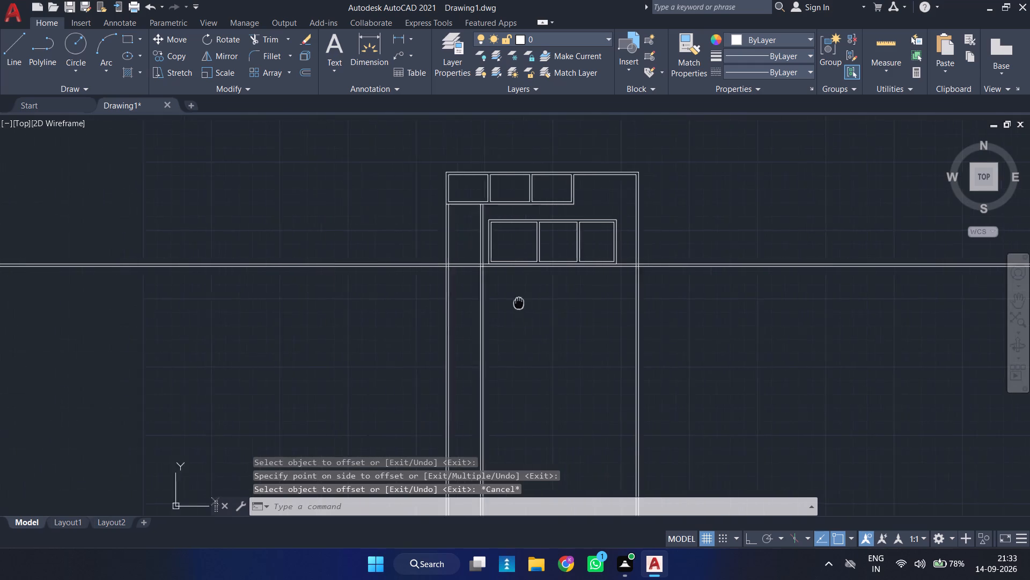
middle_click_drag(521, 303, 522, 303)
scroll(510, 257, "up", 3)
type("TR")
key("Return")
left_click_drag(472, 237, 404, 262)
Trim both horizontal construction lines outside the left wall, across it, and between it and the new vertical wall.
scroll(406, 249, "down", 3)
scroll(417, 236, "up", 3)
left_click_drag(231, 284, 233, 365)
scroll(263, 326, "up", 3)
left_click_drag(326, 315, 323, 400)
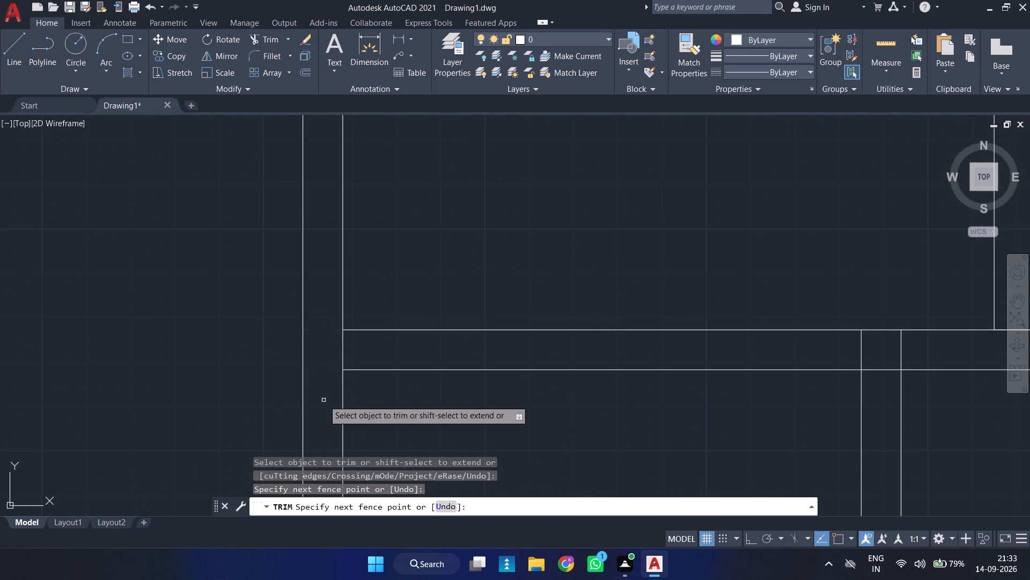
left_click_drag(464, 292, 511, 408)
Trim the upper construction line along and beyond the middle room block's bottom wall.
scroll(553, 379, "down", 4)
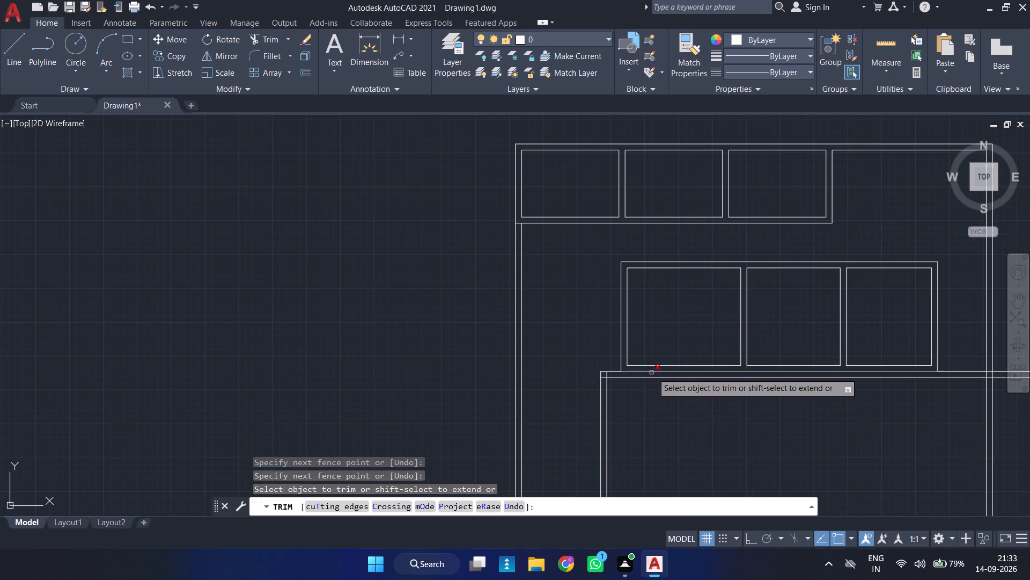
scroll(653, 372, "up", 2)
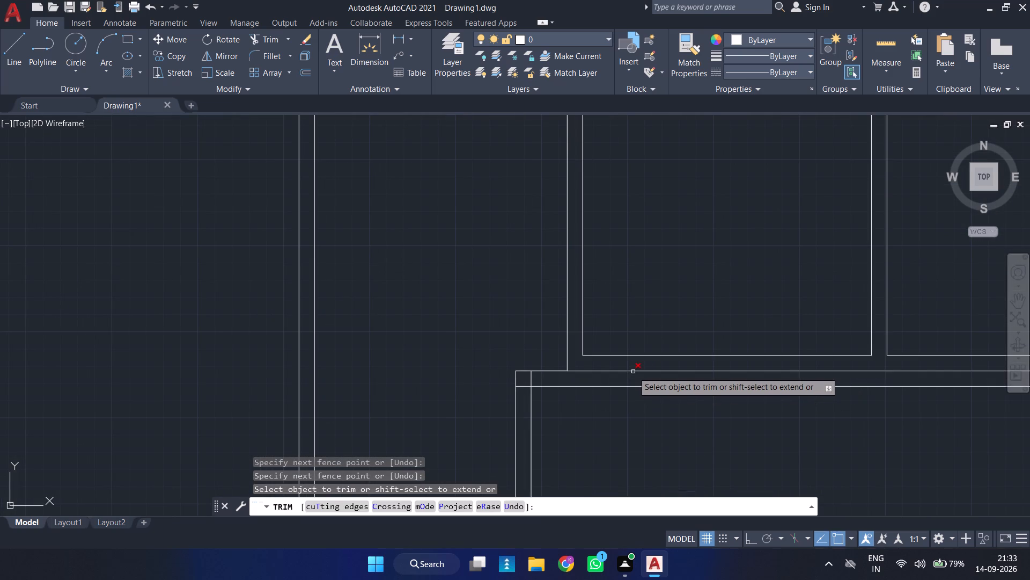
left_click(634, 372)
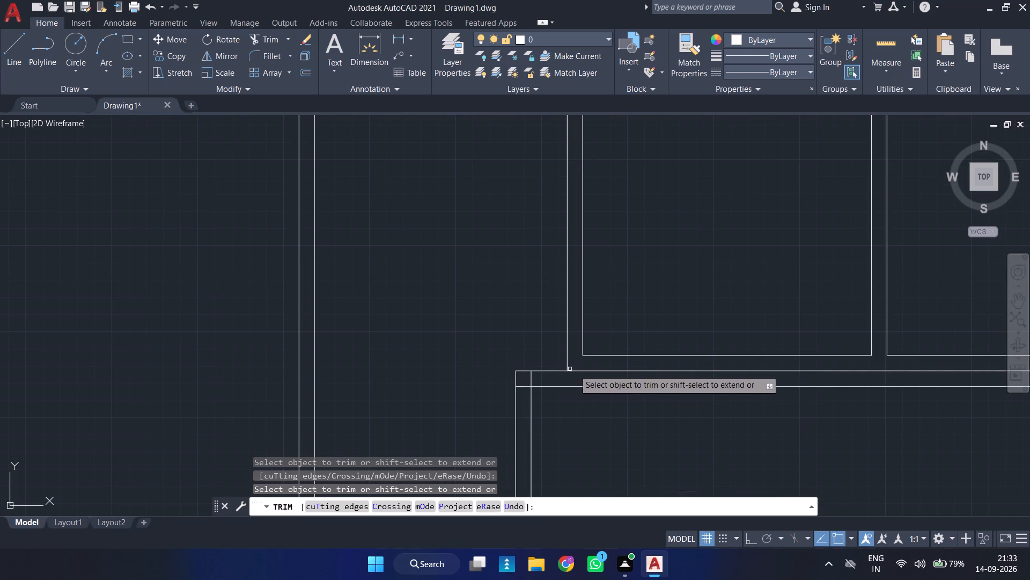
Trim the lower construction line to the right of the new vertical wall, plus its stub across that wall.
scroll(626, 373, "down", 2)
middle_click_drag(668, 409, 525, 369)
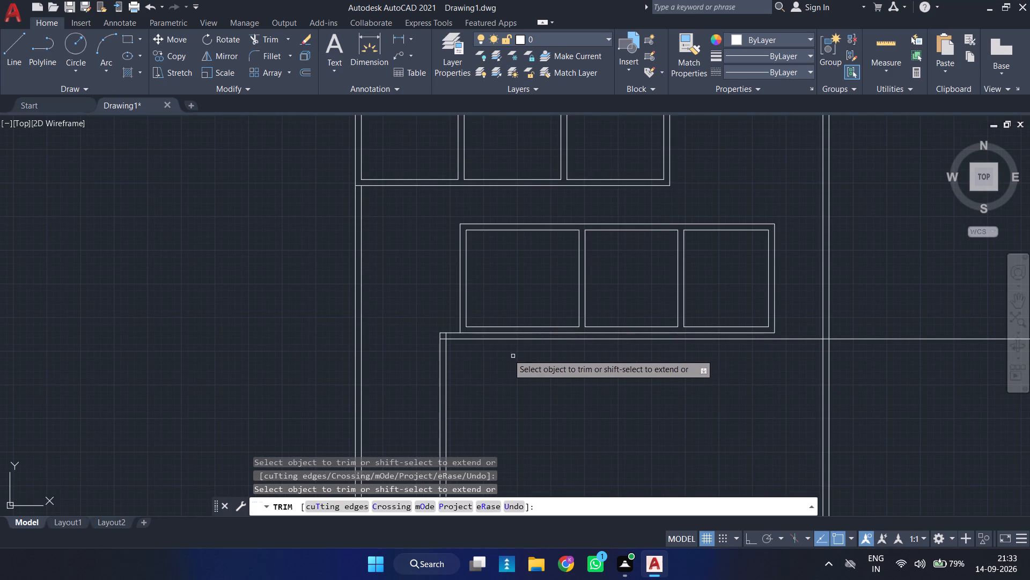
scroll(482, 338, "up", 2)
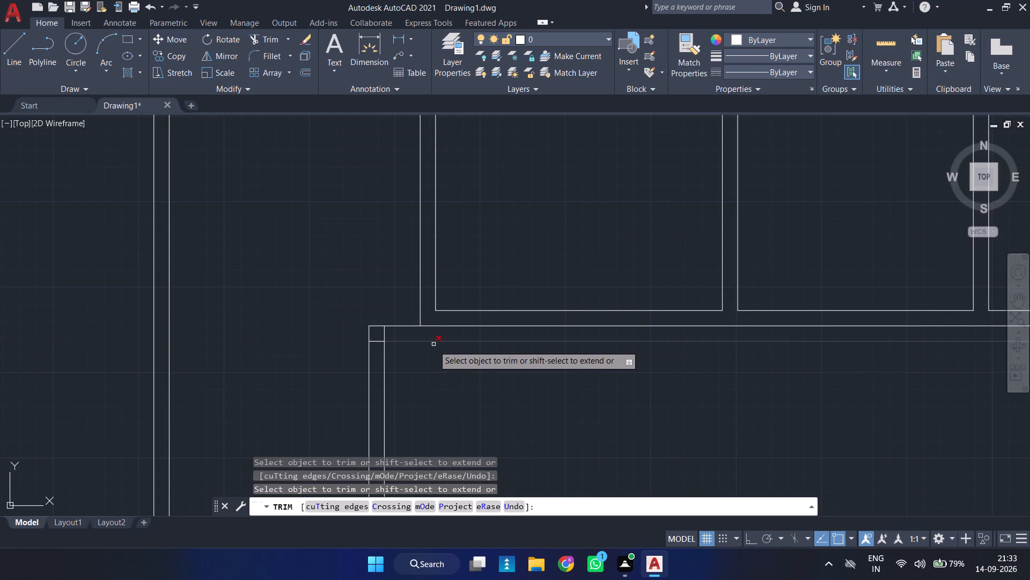
middle_click_drag(440, 337, 399, 323)
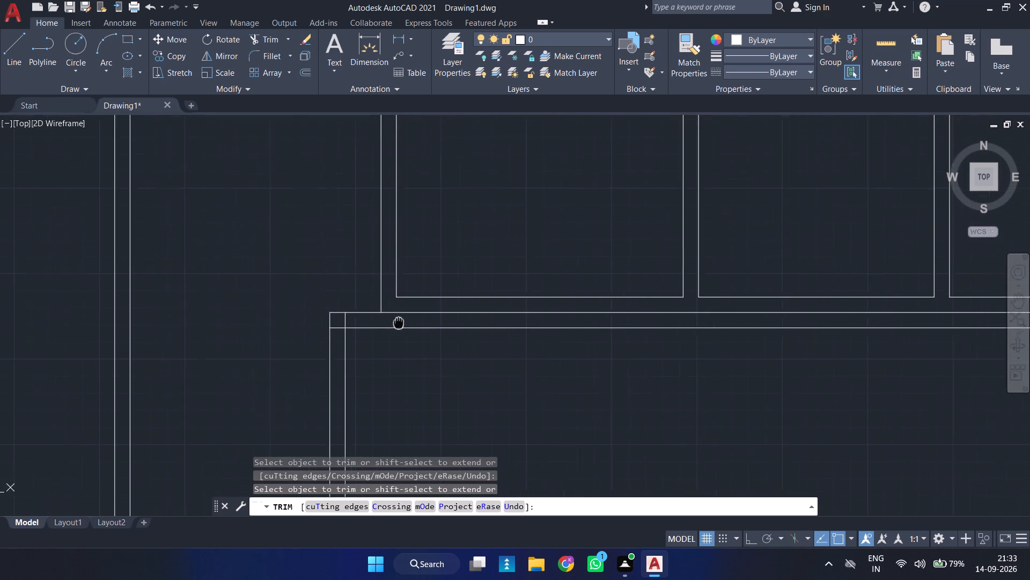
middle_click_drag(399, 323, 352, 301)
left_click(351, 298)
left_click(338, 314)
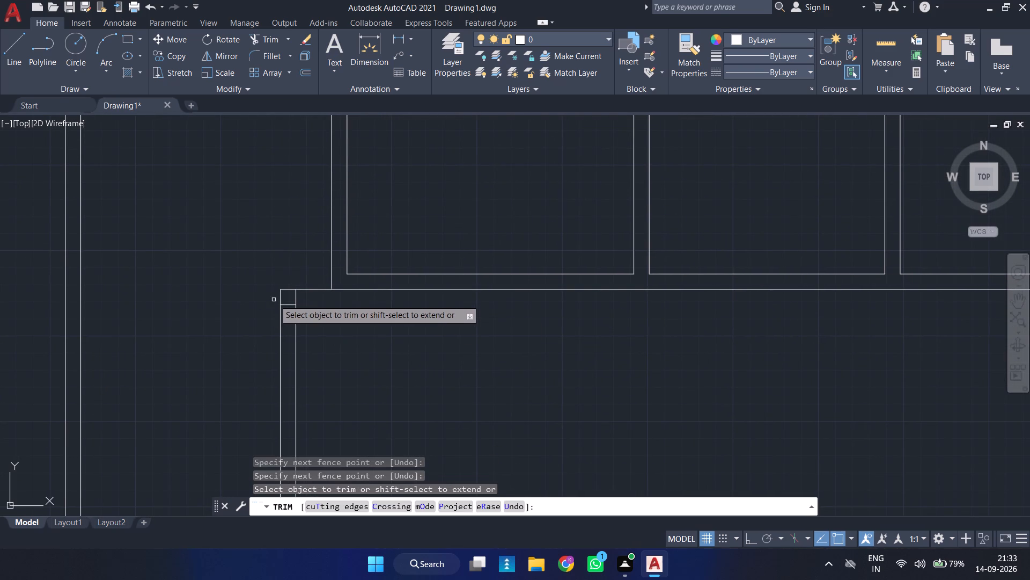
left_click_drag(286, 298, 287, 308)
left_click(287, 322)
scroll(416, 320, "down", 3)
middle_click_drag(444, 340, 380, 351)
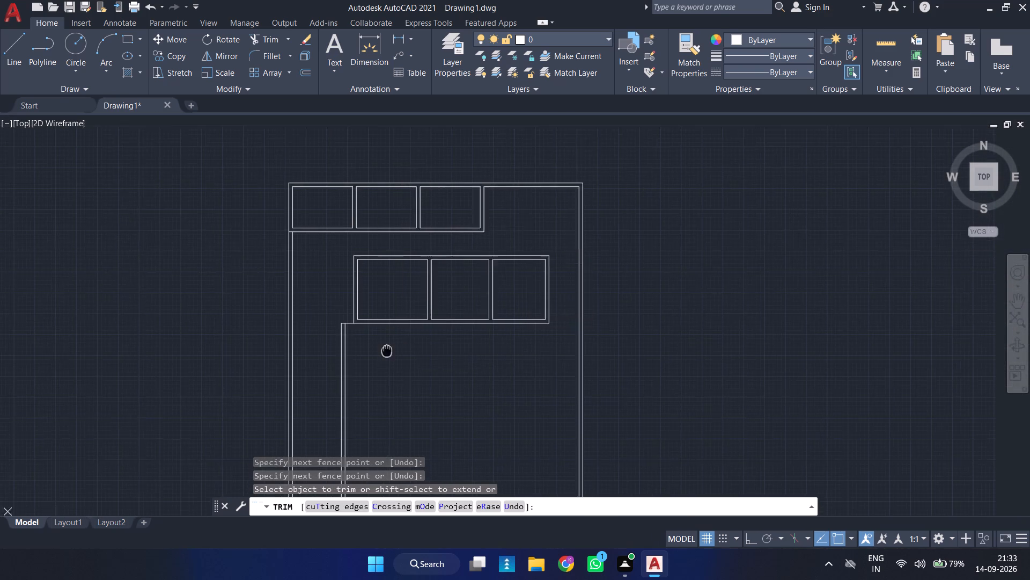
middle_click_drag(380, 351, 378, 351)
scroll(367, 339, "up", 2)
key("Escape")
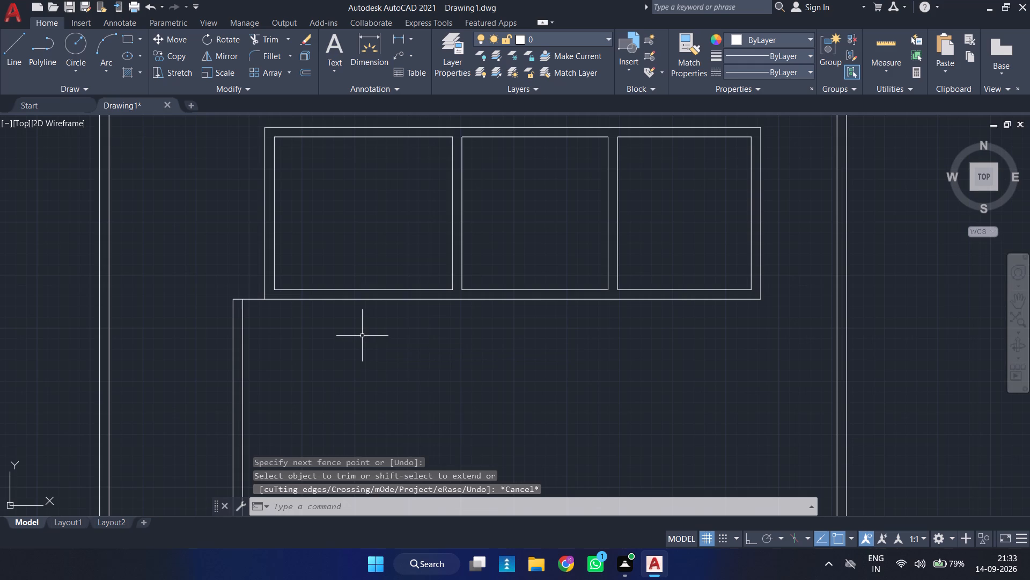
With Ortho on, draw a line from the left room's lower-left inner corner 3'-3" to the new vertical wall's outer line, and down to that wall's top.
key("l")
key("Return")
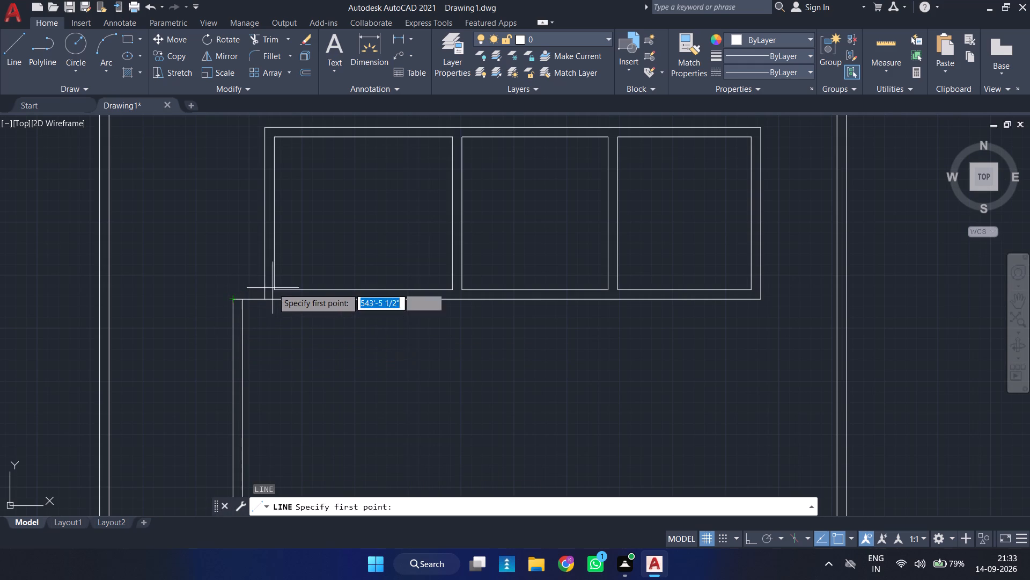
left_click(276, 288)
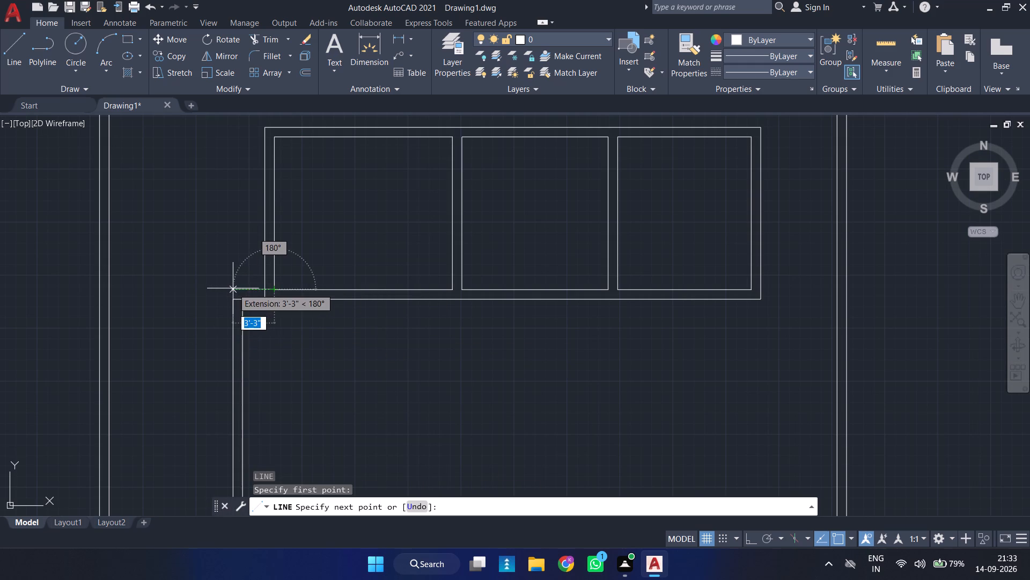
scroll(230, 285, "up", 1)
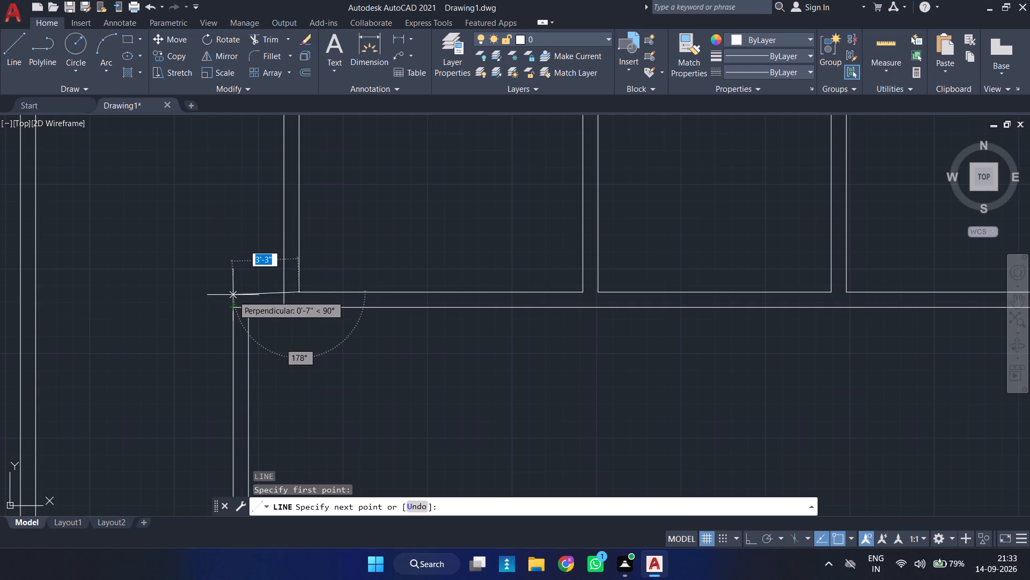
left_click(749, 537)
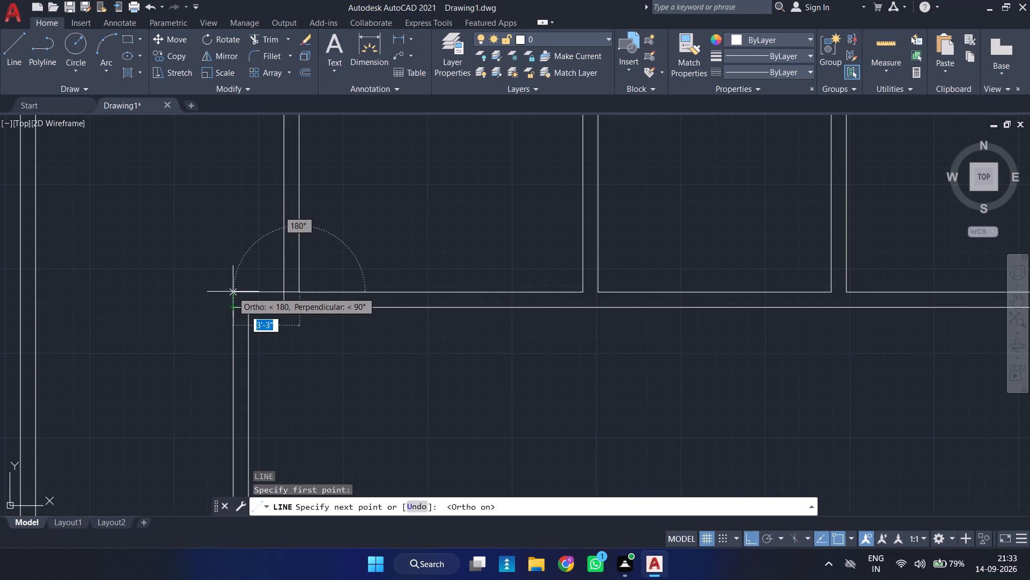
left_click(233, 292)
left_click(233, 310)
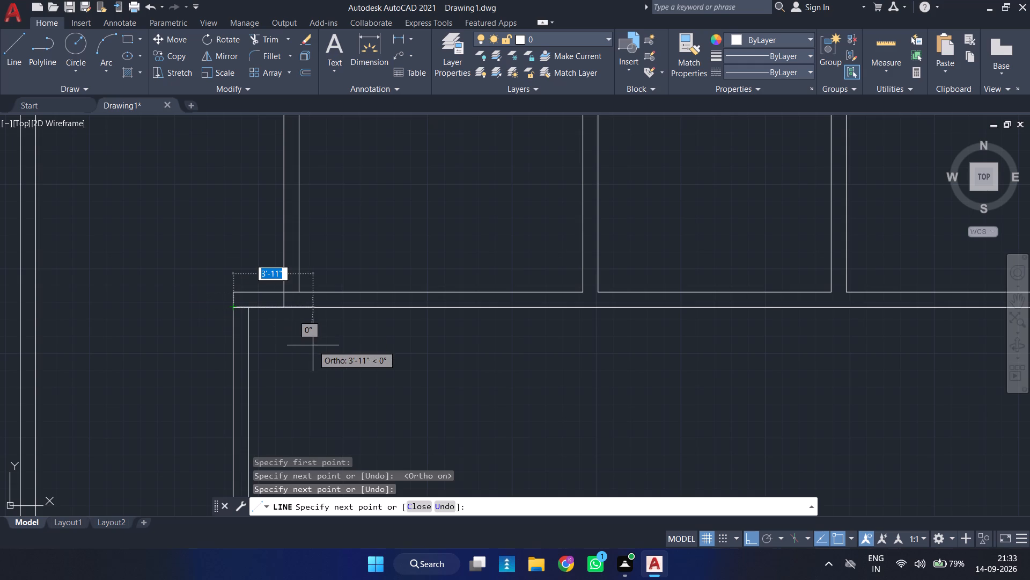
key("Escape")
Trim the leftover line pieces inside the wall thickness where the middle room block meets the new vertical wall.
key("t")
key("r")
key("Return")
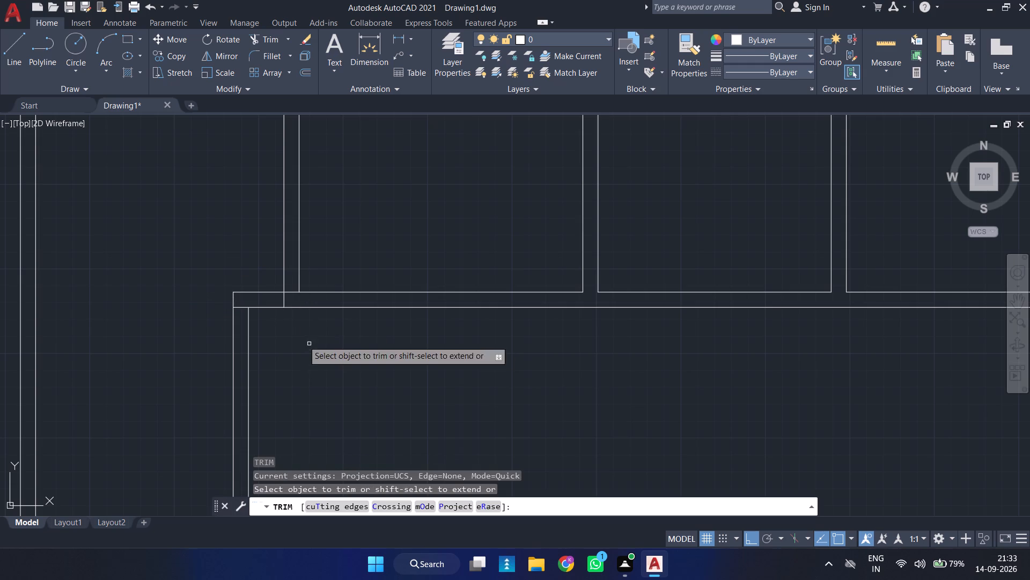
left_click_drag(294, 286, 283, 300)
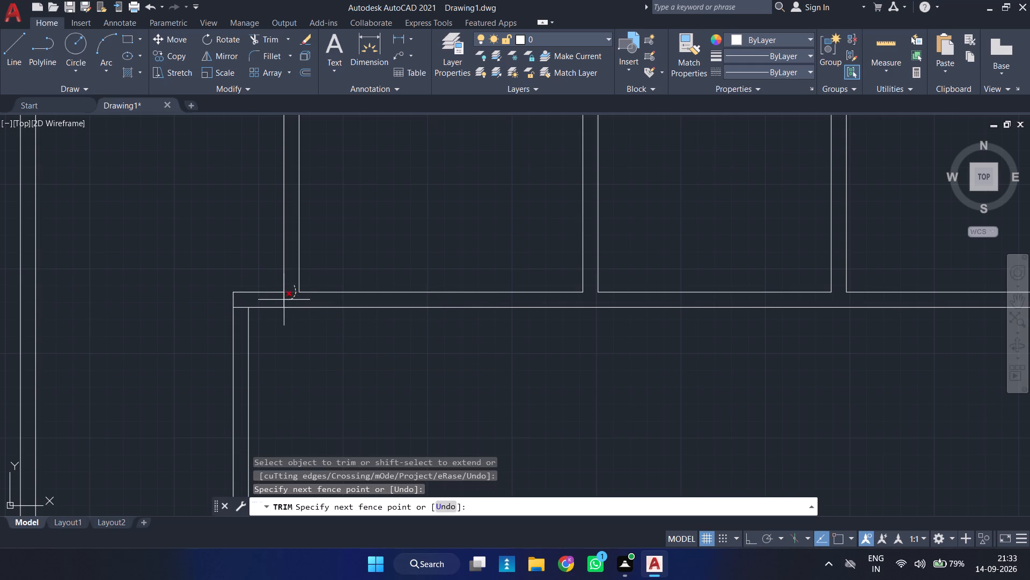
left_click_drag(283, 300, 281, 300)
left_click_drag(247, 302, 242, 308)
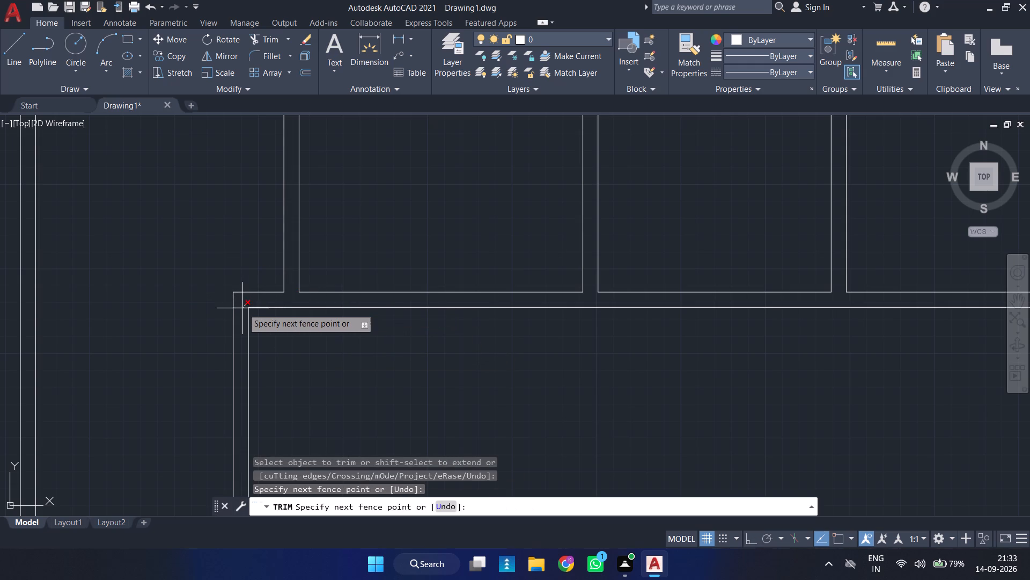
left_click(238, 320)
scroll(384, 332, "down", 2)
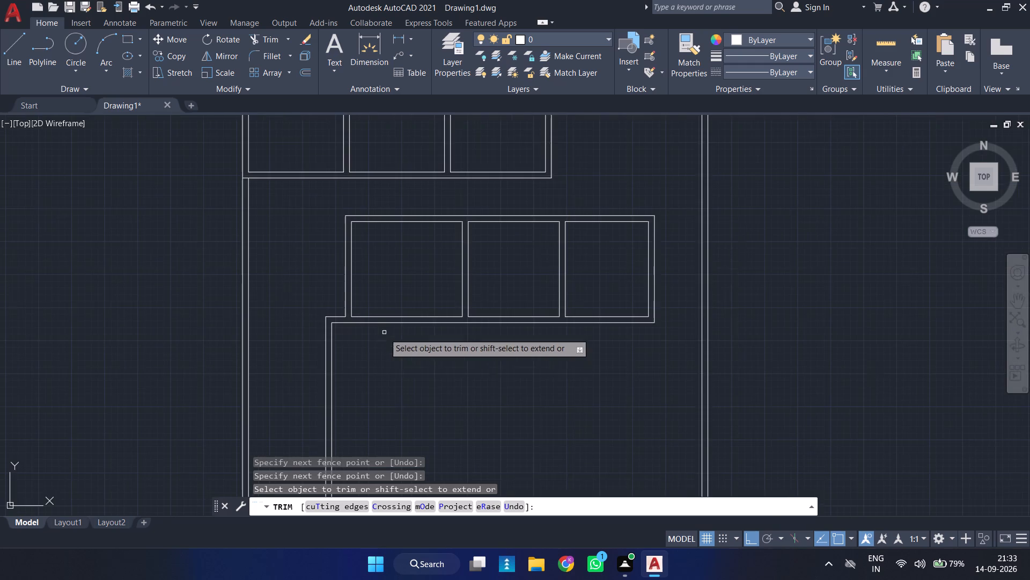
middle_click_drag(390, 356, 356, 306)
key("Escape")
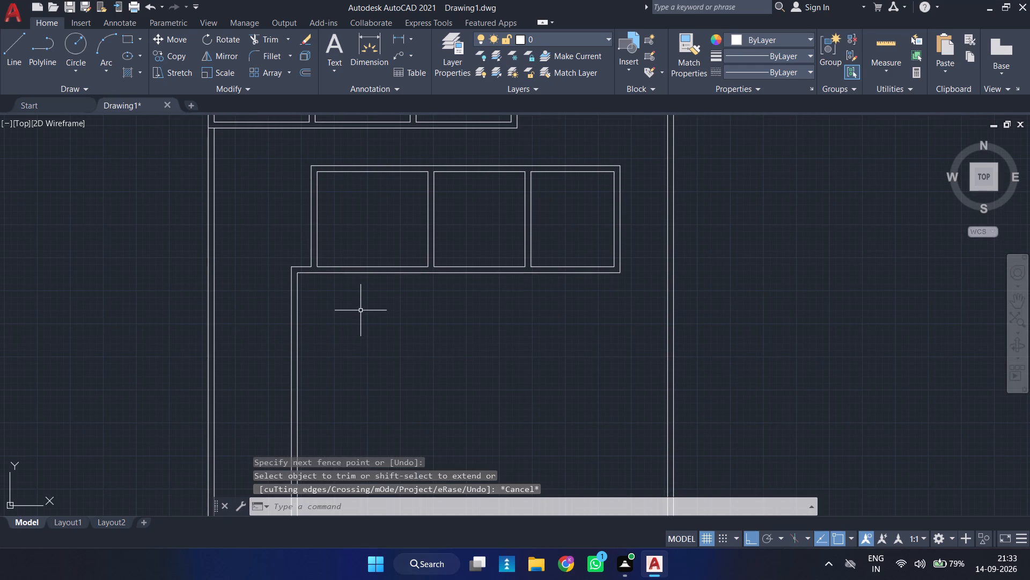
Offset the new vertical wall's inner line 12'3" into the plan and offset the result 9" to form a partition wall.
scroll(332, 306, "up", 1)
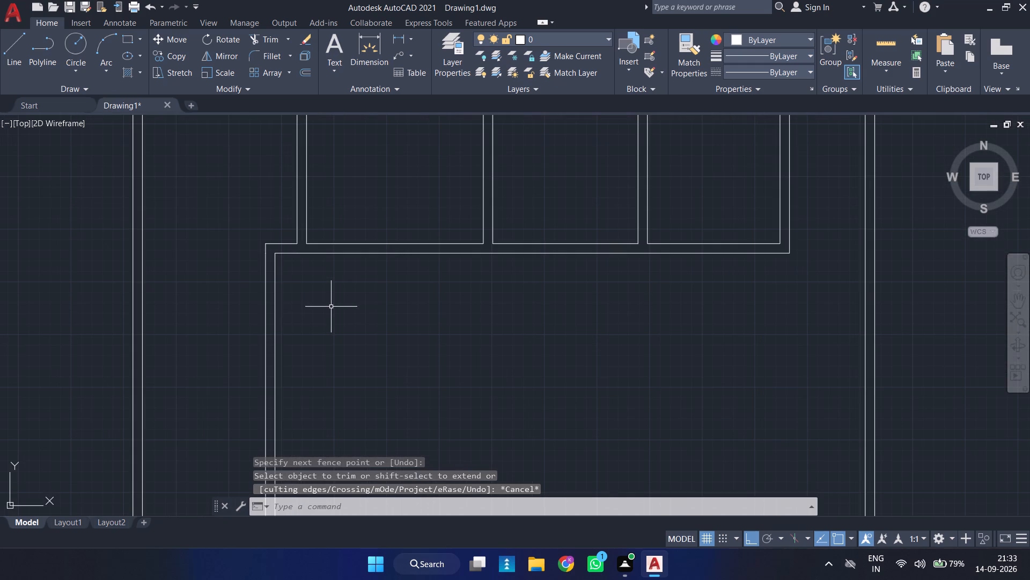
key("o")
key("Return")
type("12'3")
key("Return")
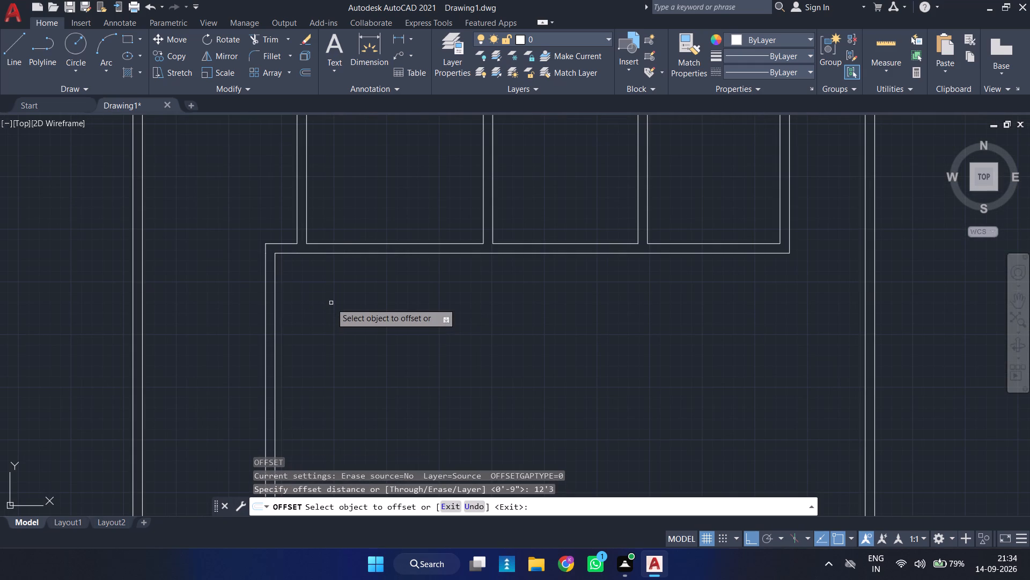
left_click(274, 316)
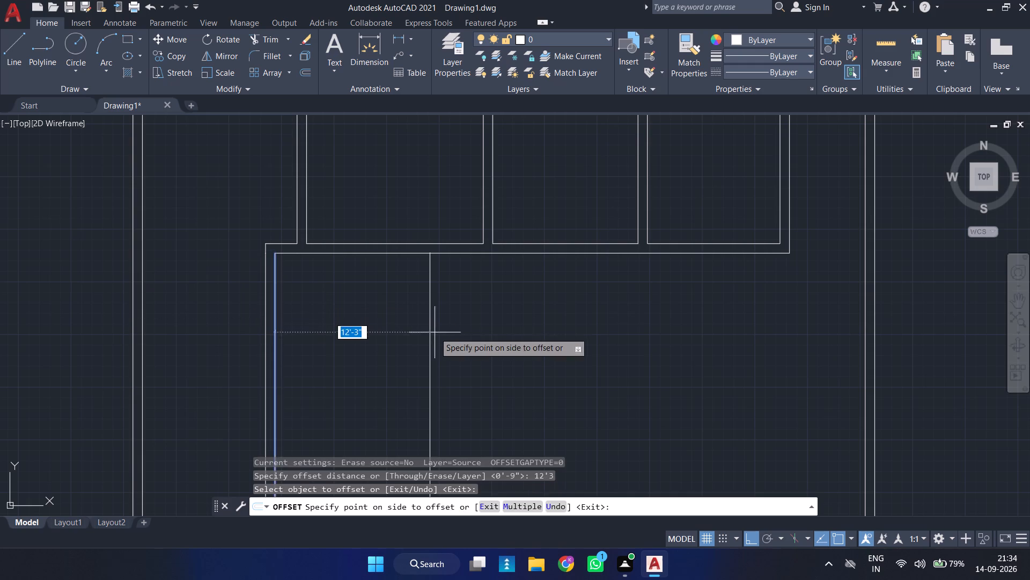
left_click(435, 332)
left_click(430, 329)
key("9")
key("Return")
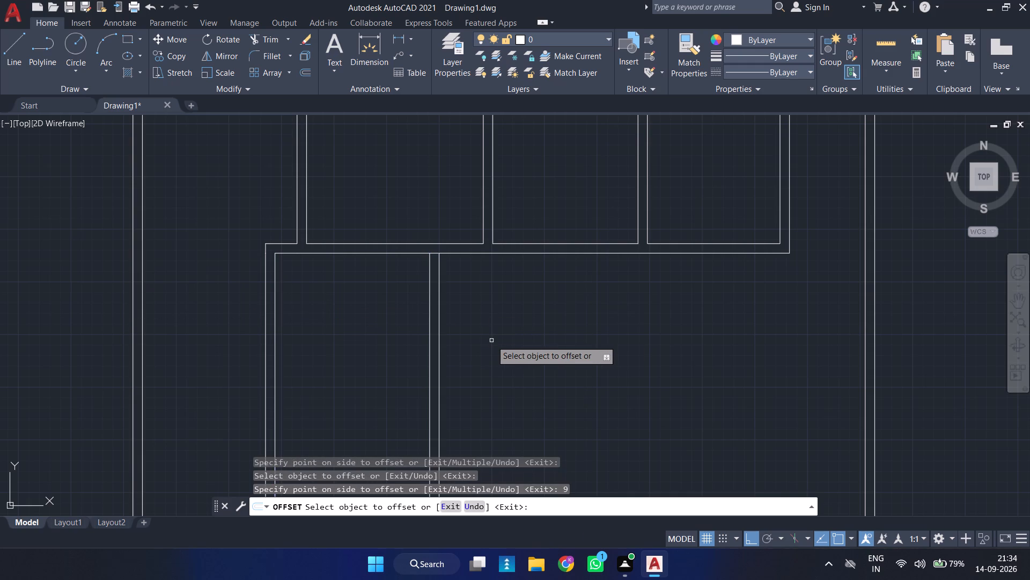
Offset the middle room block's outer bottom line 11'6" downward and offset the result 9" to form a horizontal wall.
left_click(387, 252)
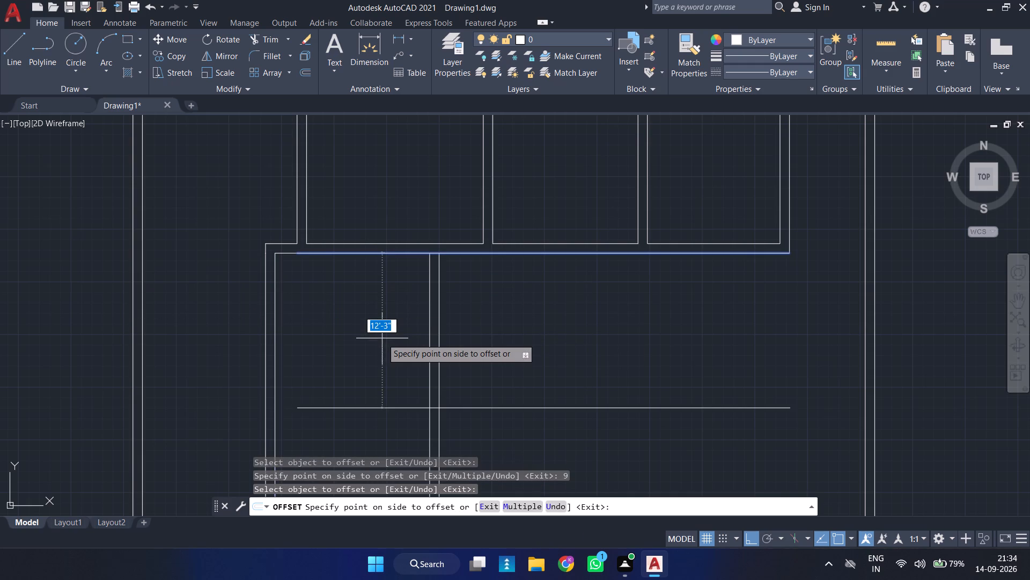
type("11'6")
key("Return")
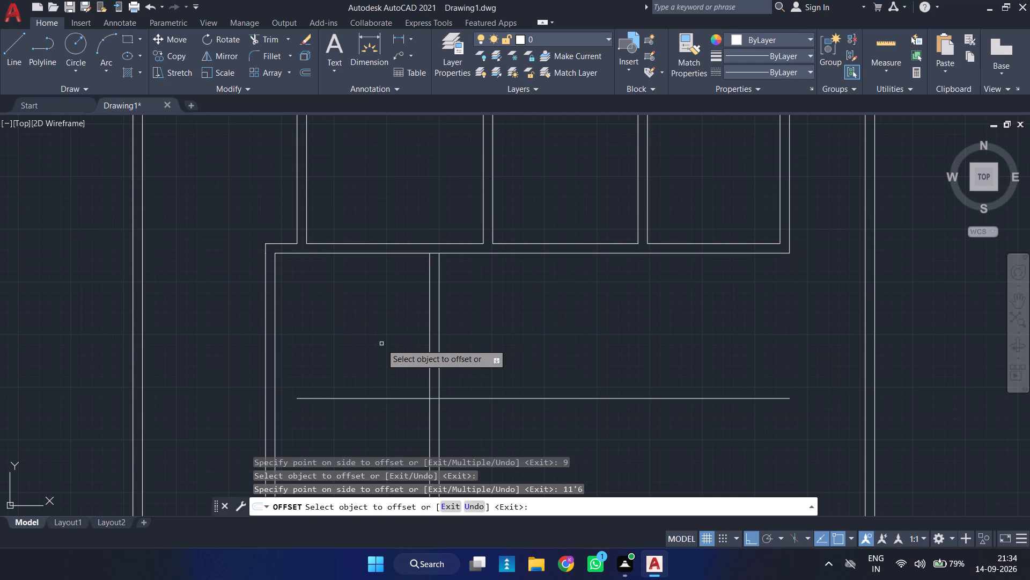
left_click(379, 402)
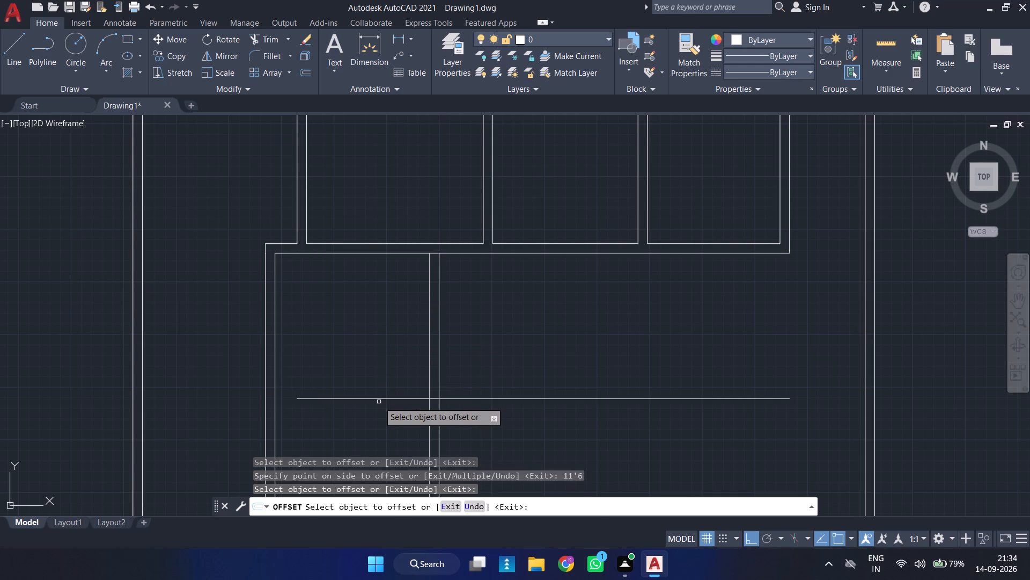
left_click(384, 399)
key("9")
key("Return")
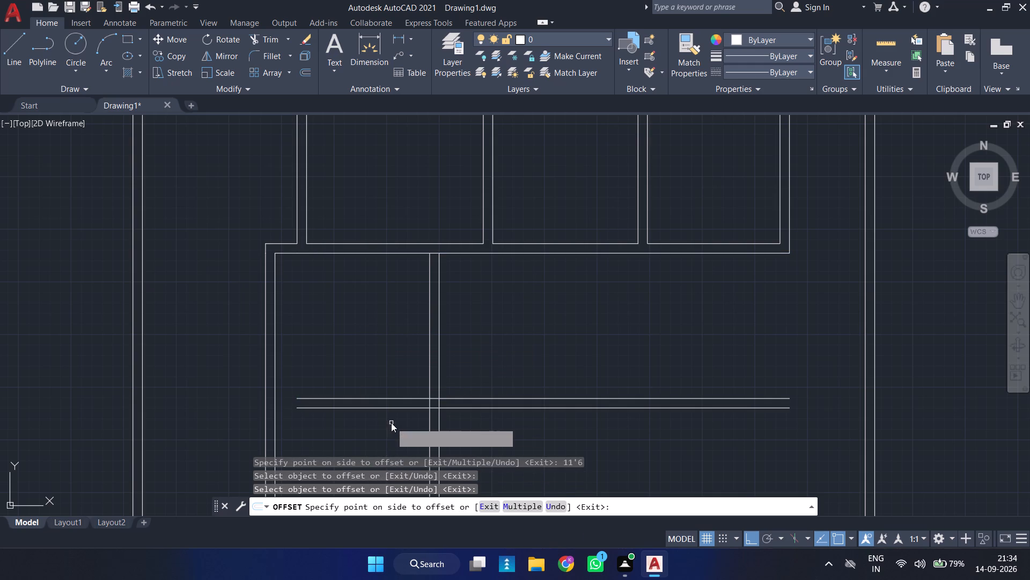
key("Escape")
Extend both new horizontal wall lines to the left wall's inner line, and the lower one on to its outer line.
type("EX")
key("space")
left_click_drag(334, 378, 312, 437)
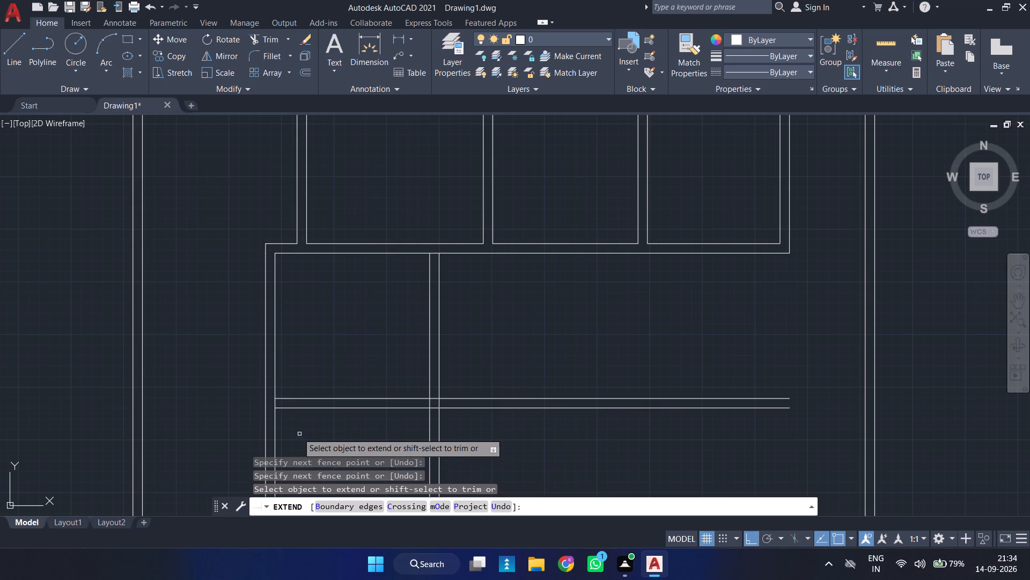
scroll(288, 426, "up", 1)
left_click(276, 397)
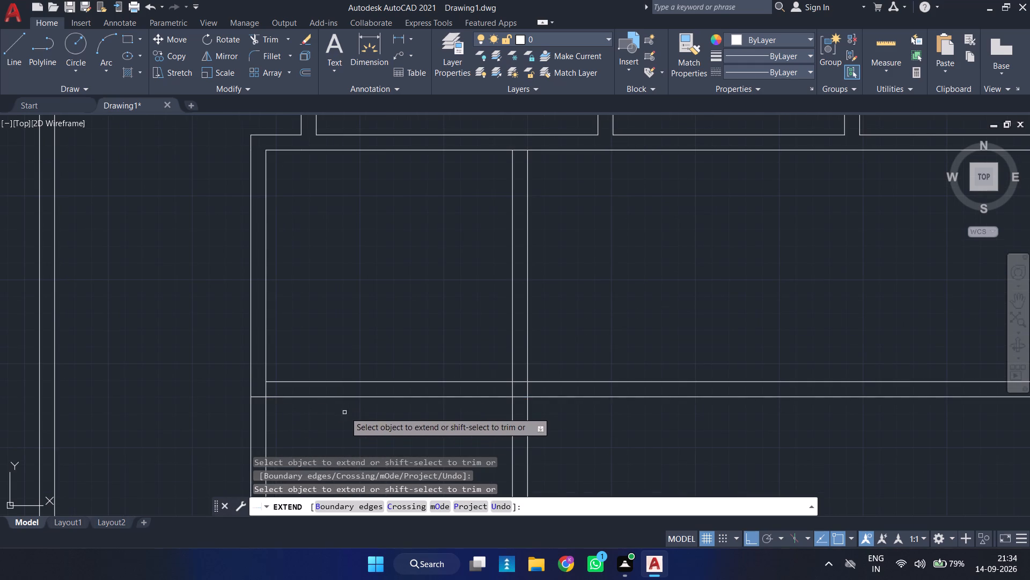
key("Escape")
Trim the block's bottom line across the new partition wall, and both horizontal wall lines to the right of the partition.
type("TR")
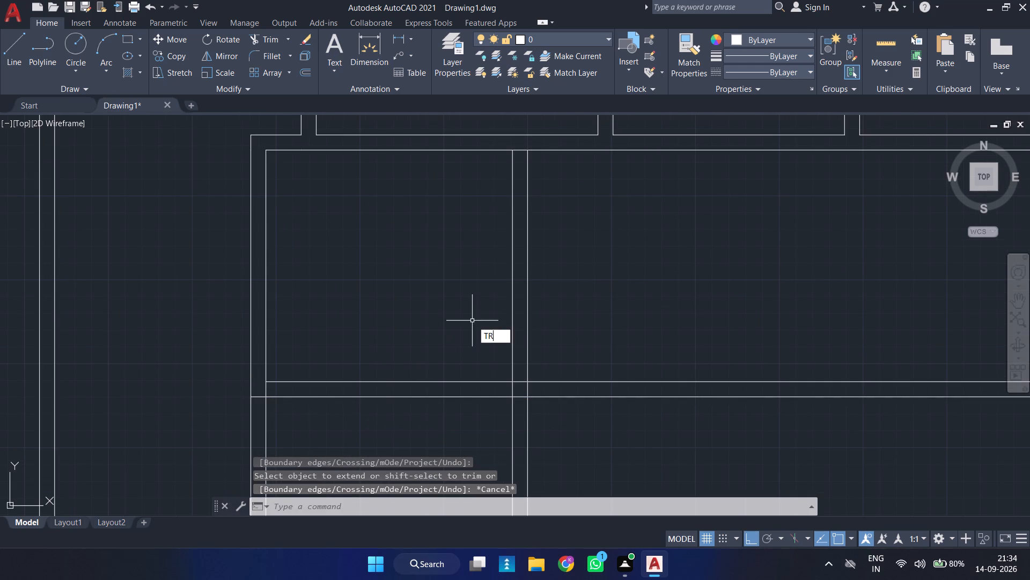
key("space")
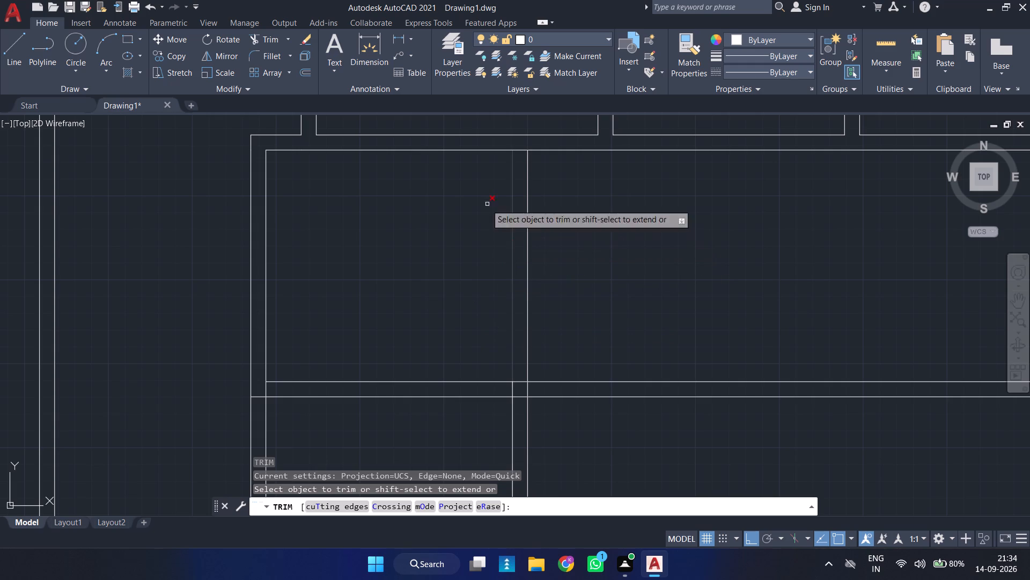
left_click_drag(516, 141, 517, 156)
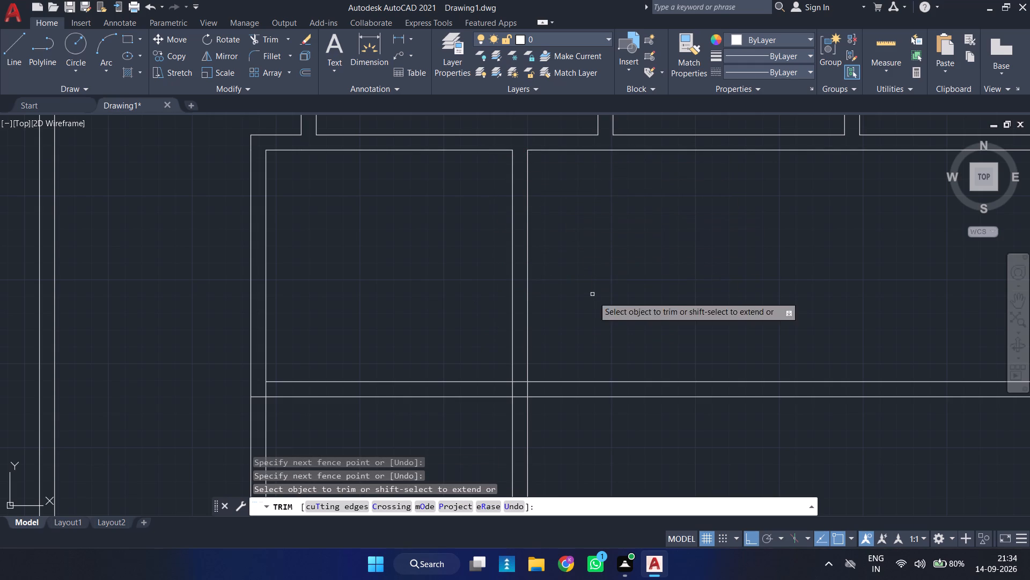
middle_click_drag(597, 295, 551, 235)
left_click_drag(538, 258, 518, 354)
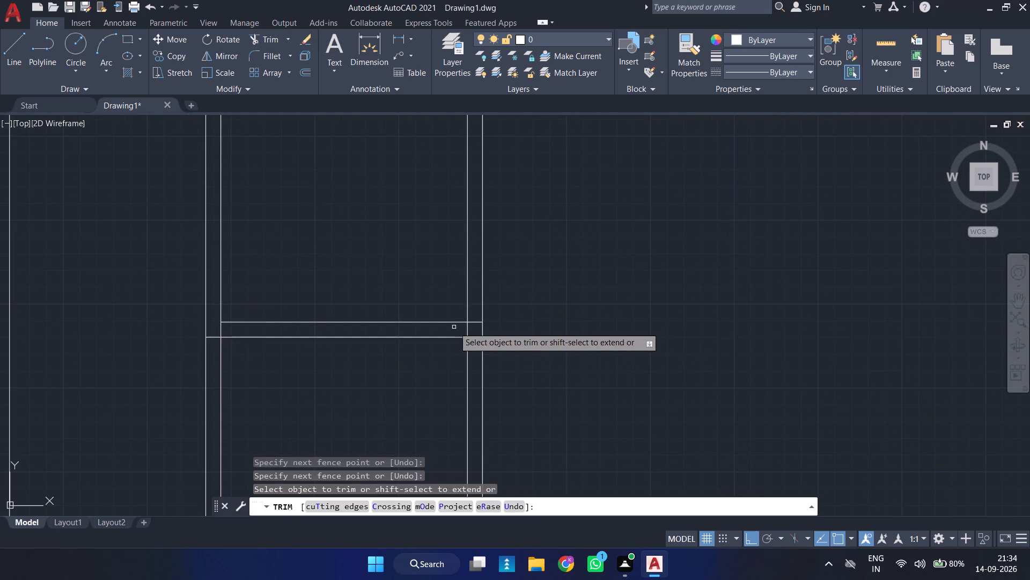
Trim the crossing line stubs inside the wall thickness at the new room's two lower corners.
scroll(454, 320, "up", 2)
left_click_drag(504, 313, 470, 353)
middle_click_drag(387, 257, 644, 214)
left_click_drag(109, 301, 138, 305)
scroll(145, 288, "down", 3)
middle_click_drag(192, 249, 277, 278)
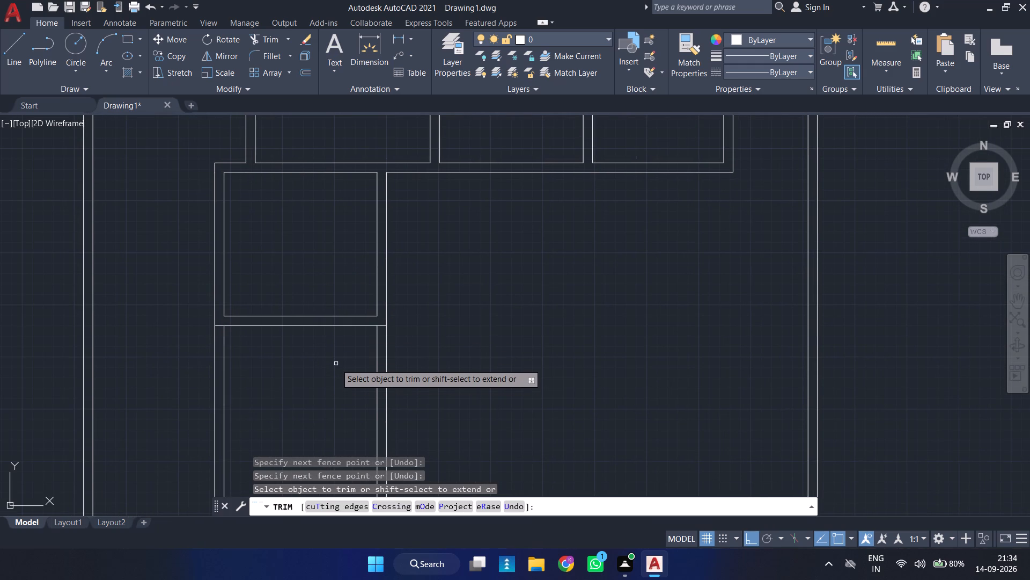
Trim the left wall's inner vertical line below the new room's bottom wall.
middle_click_drag(331, 388, 364, 343)
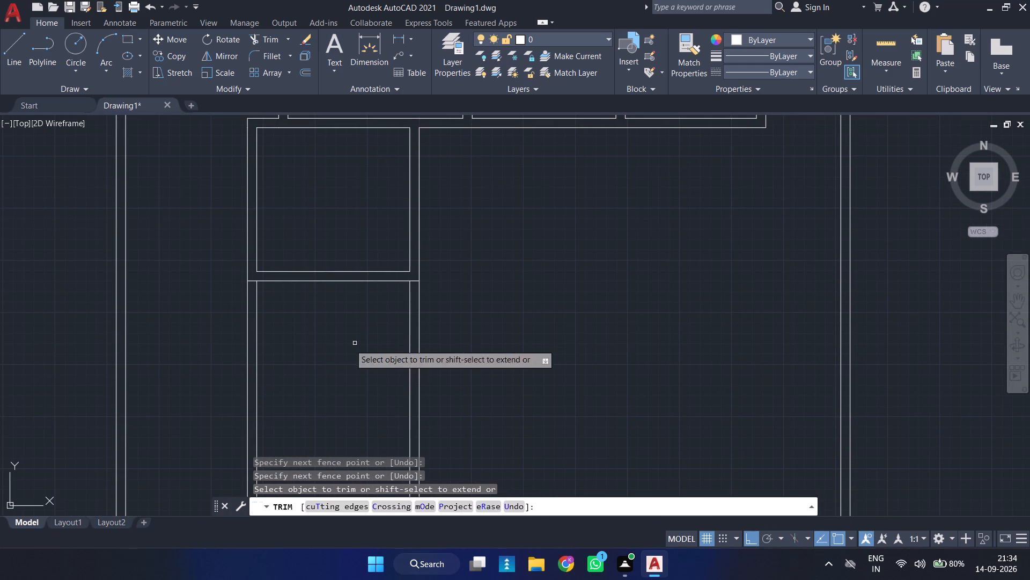
left_click(257, 333)
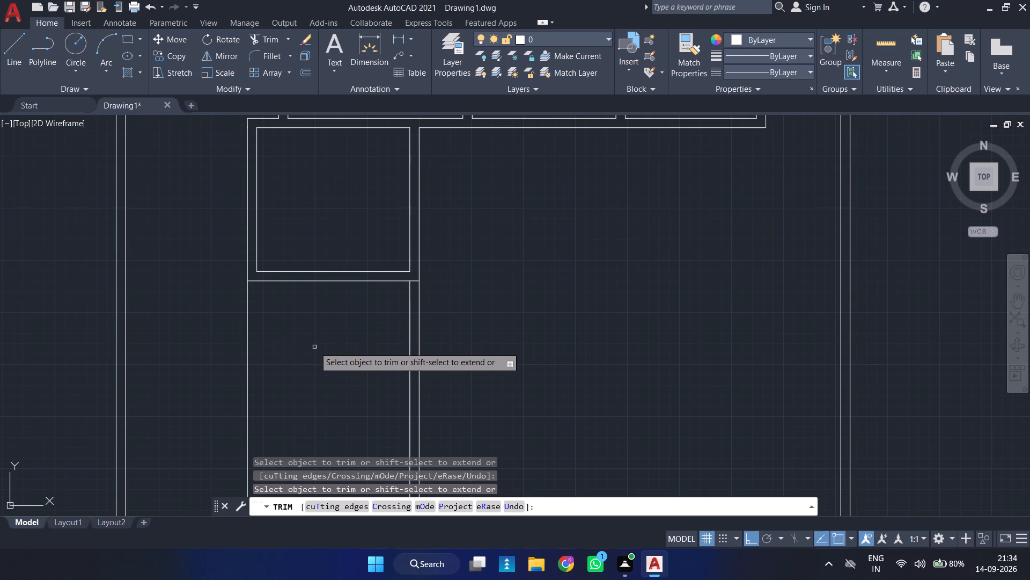
key("Escape")
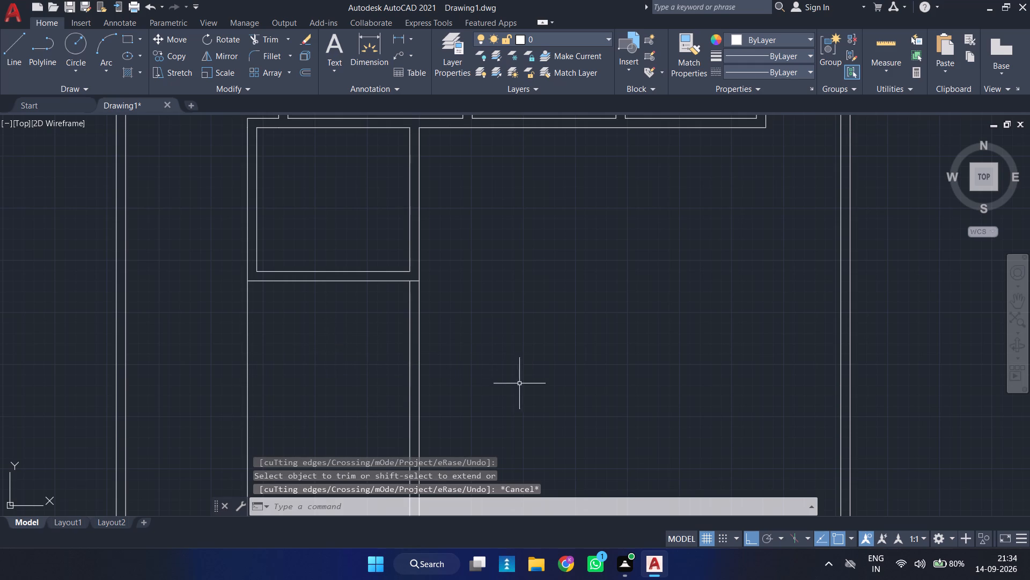
Offset the partition wall's right line 15'9" to the right and offset the result 9" to form another vertical wall.
middle_click_drag(566, 379, 514, 407)
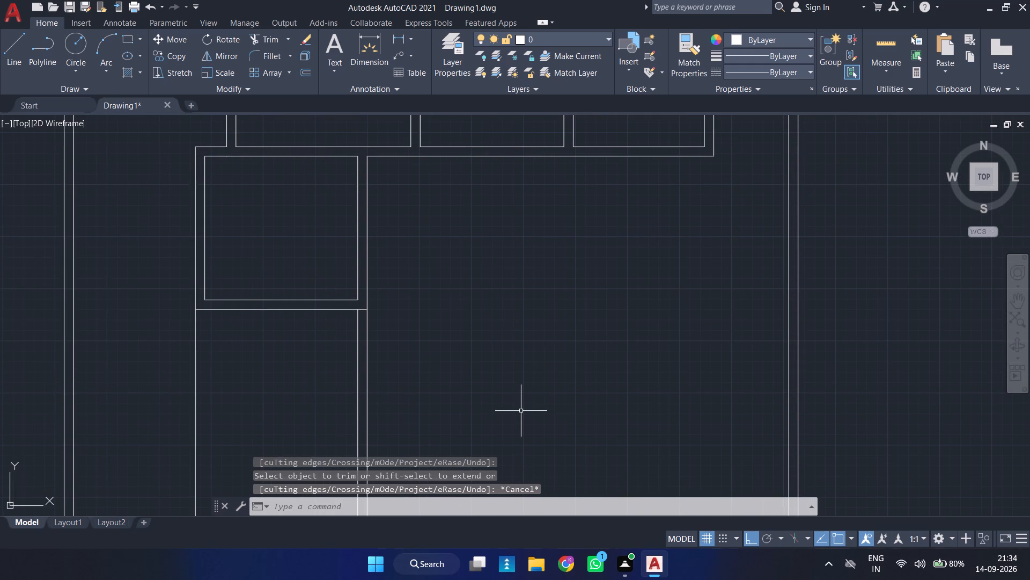
key("o")
key("Return")
key("1")
key("5")
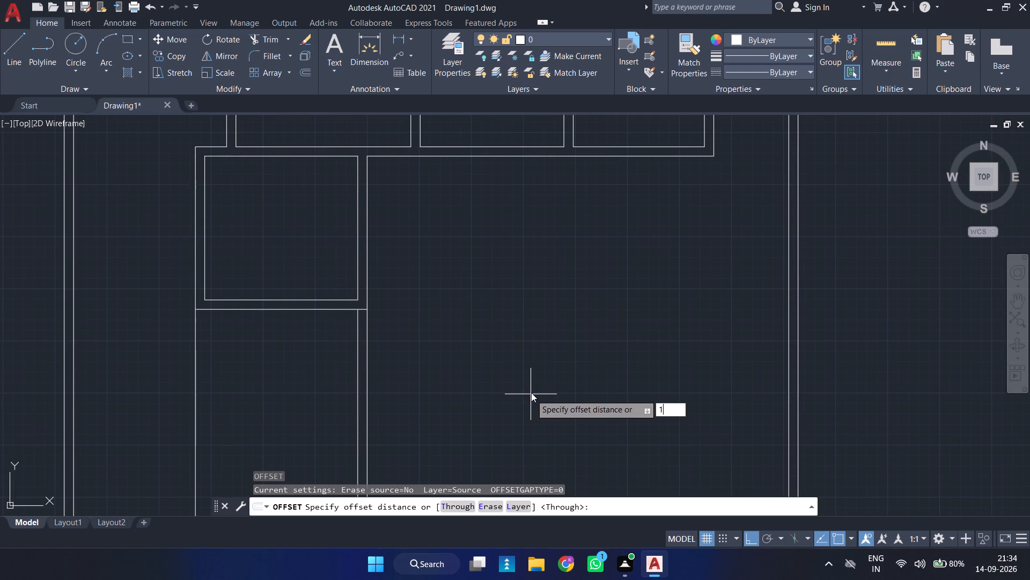
type("'9")
key("Return")
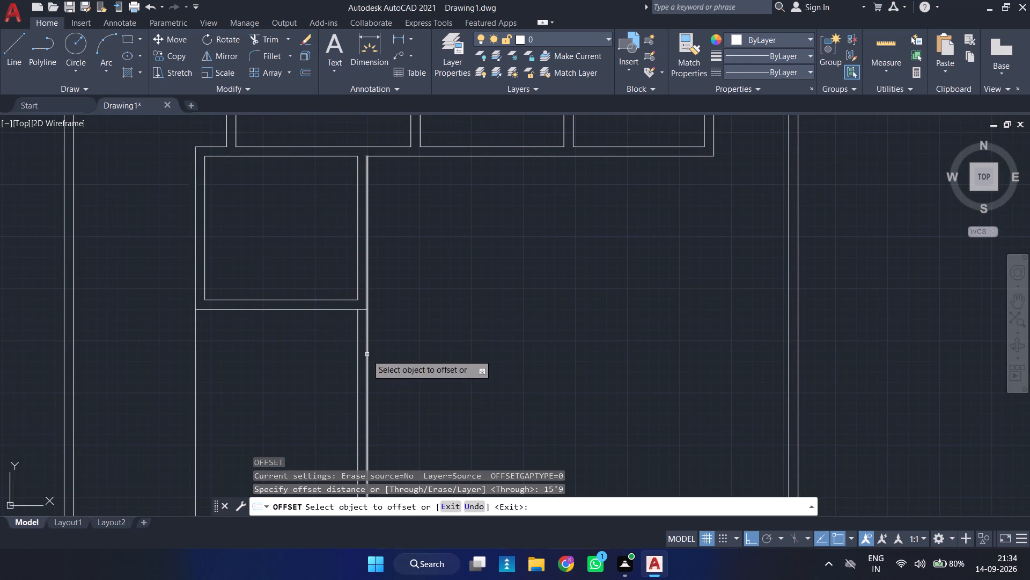
left_click(367, 354)
left_click(560, 344)
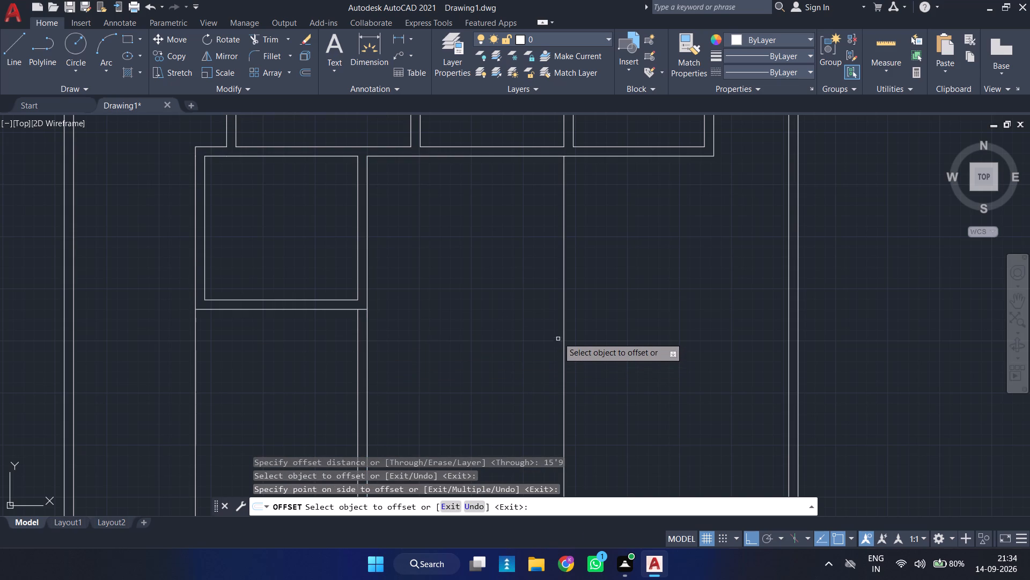
left_click(564, 328)
key("9")
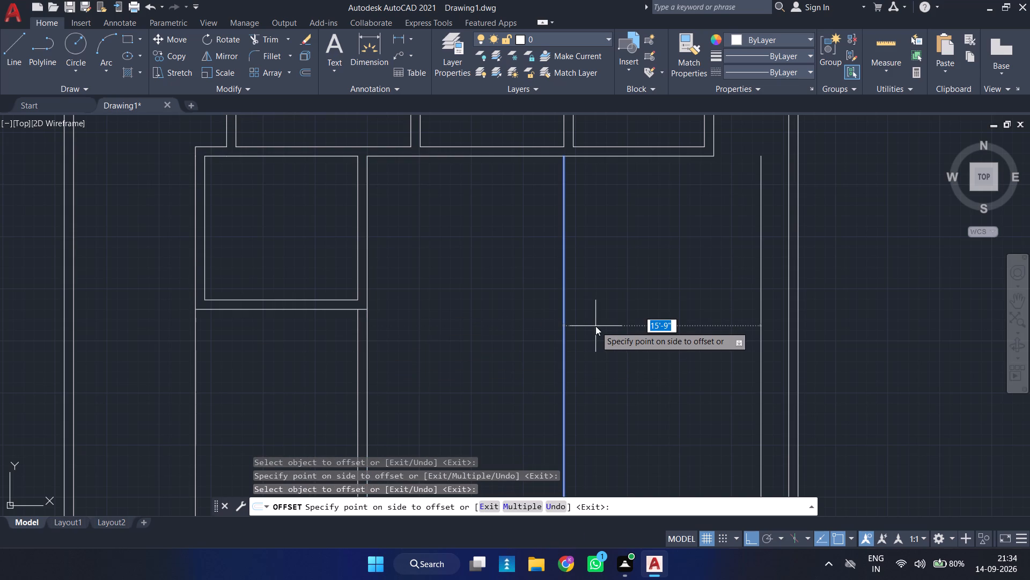
key("Return")
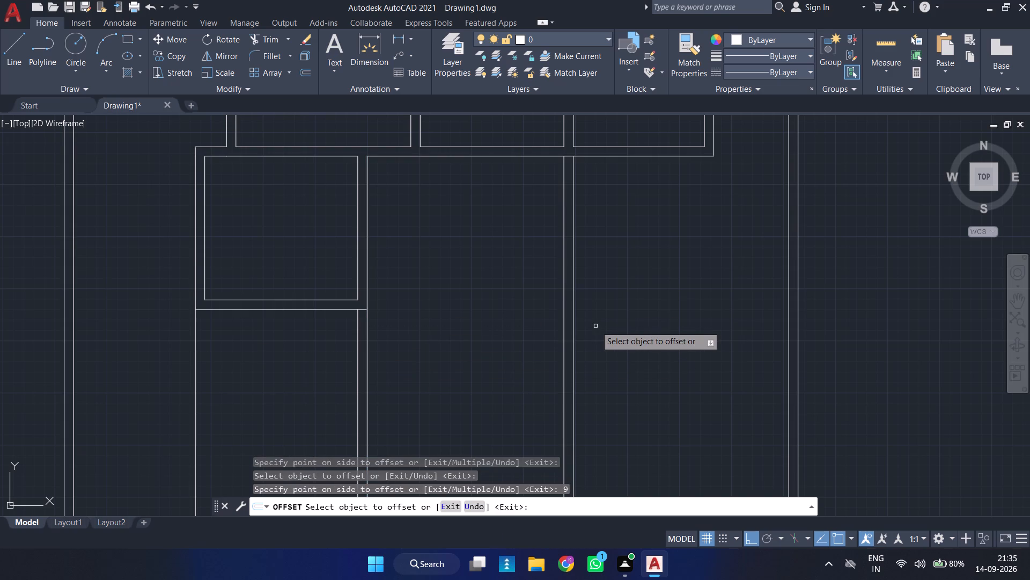
Offset the new vertical wall's right line 13' to the right and offset the result 9" to form the next wall.
left_click(575, 322)
type("13'")
key("Return")
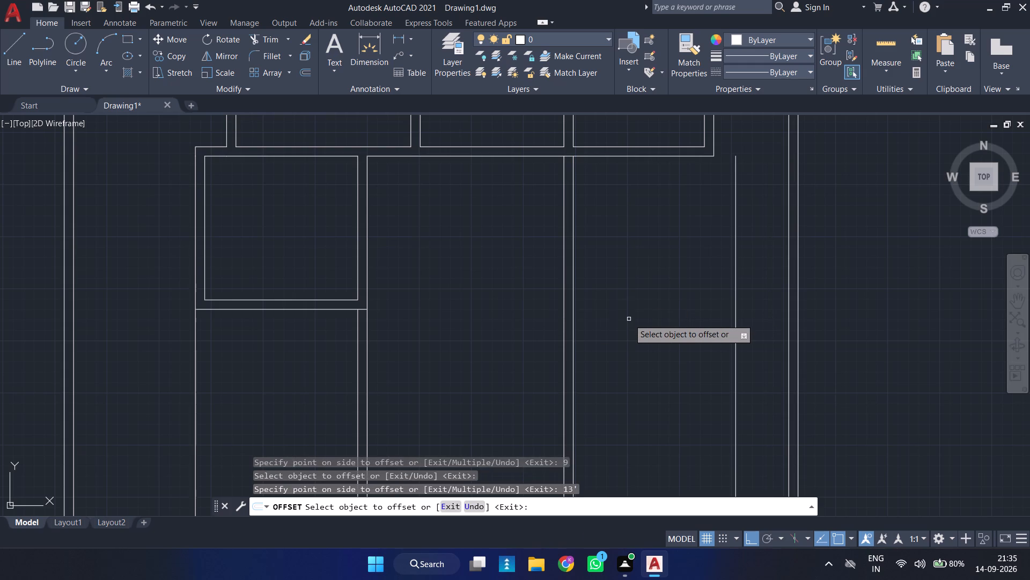
left_click(737, 263)
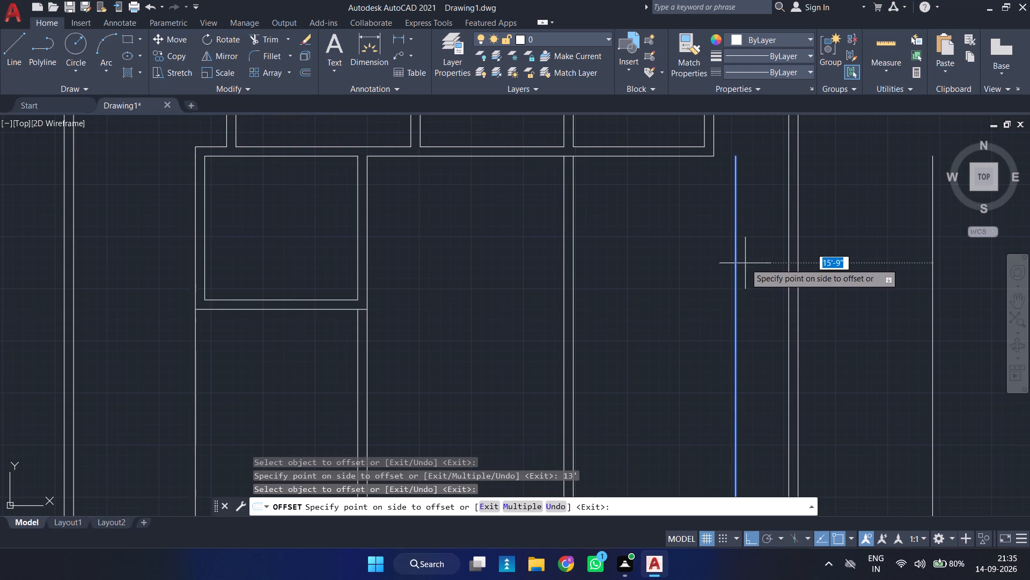
key("9")
key("Return")
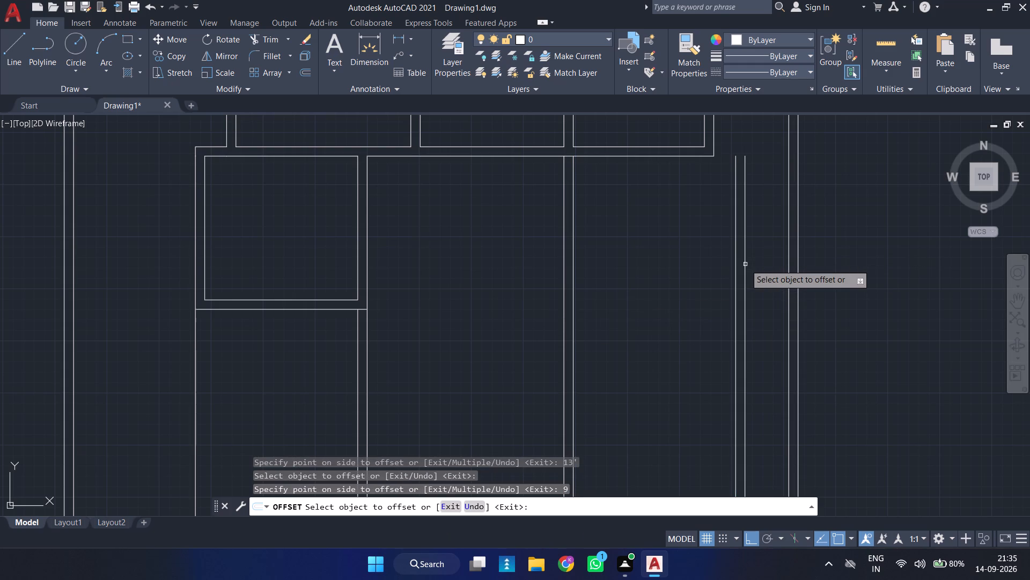
key("Escape")
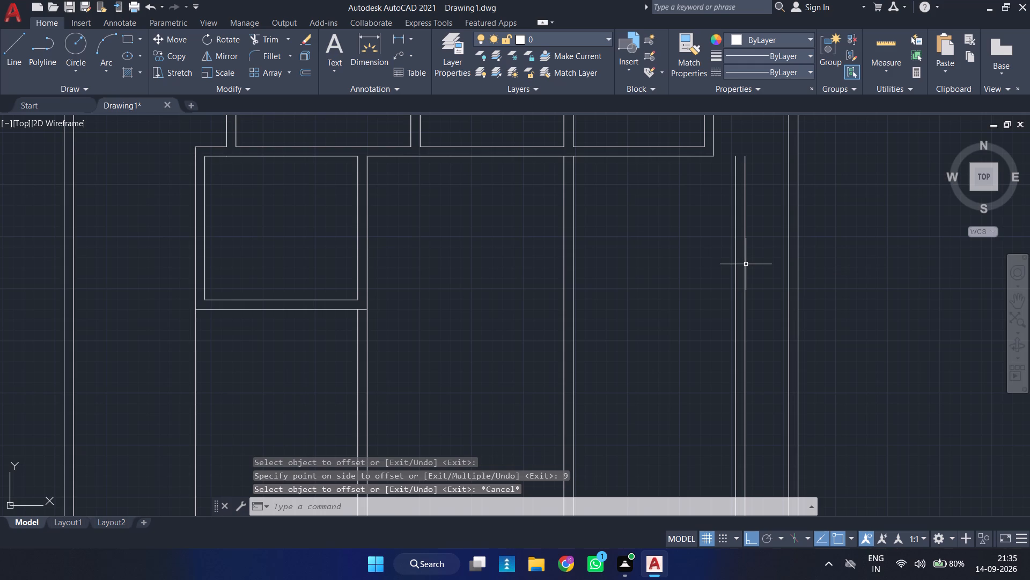
Extend the block's two bottom wall lines to the right past the new 9" wall, and its outer vertical line up to meet them.
middle_click_drag(719, 252, 661, 329)
key("e")
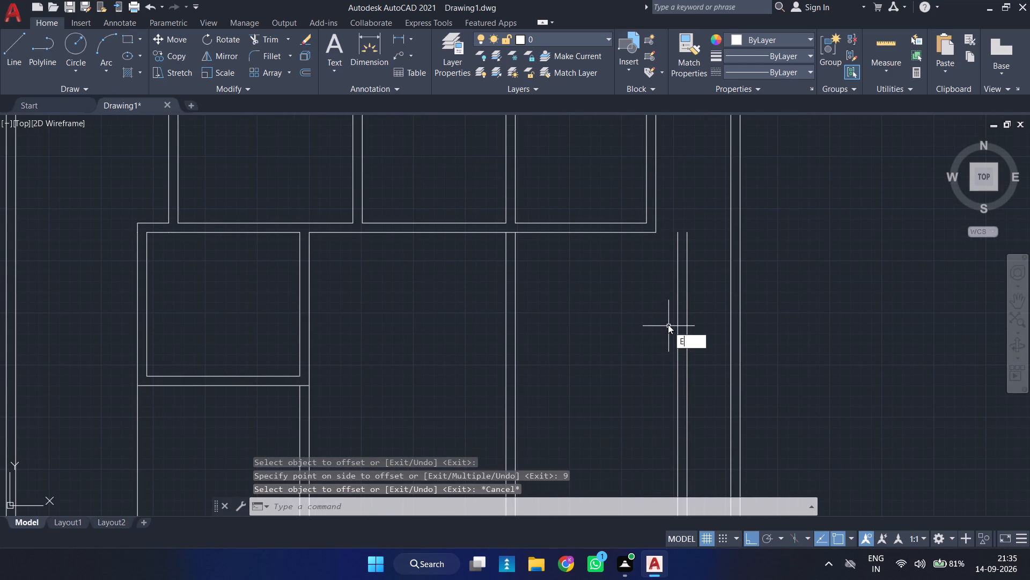
key("x")
key("Return")
left_click(648, 233)
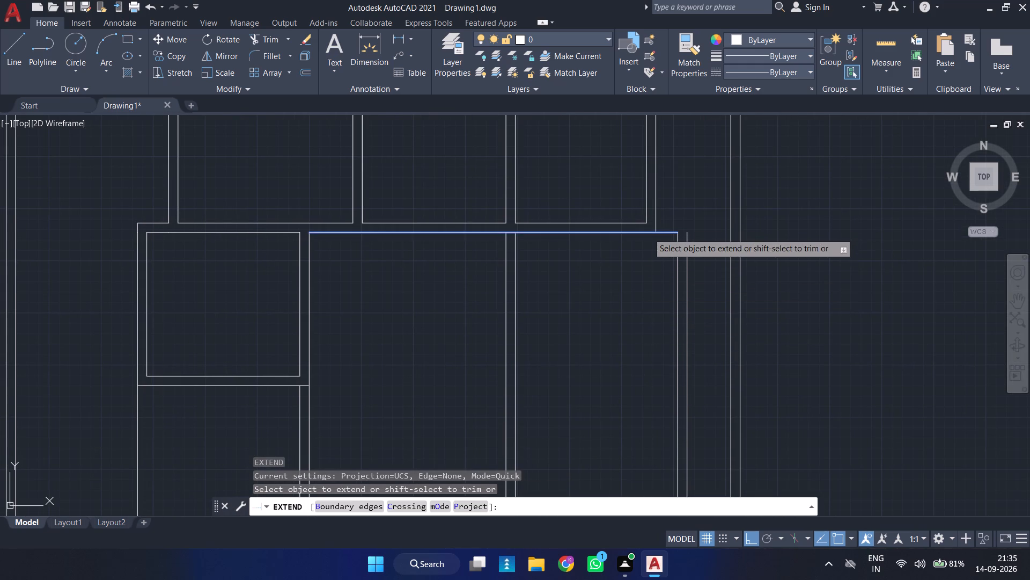
left_click(642, 223)
left_click(653, 221)
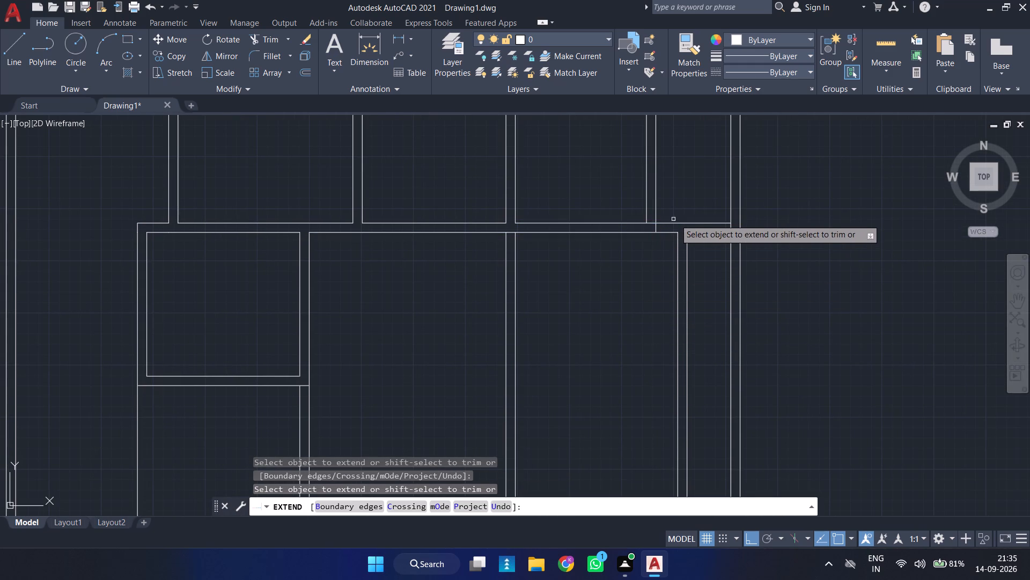
left_click(688, 238)
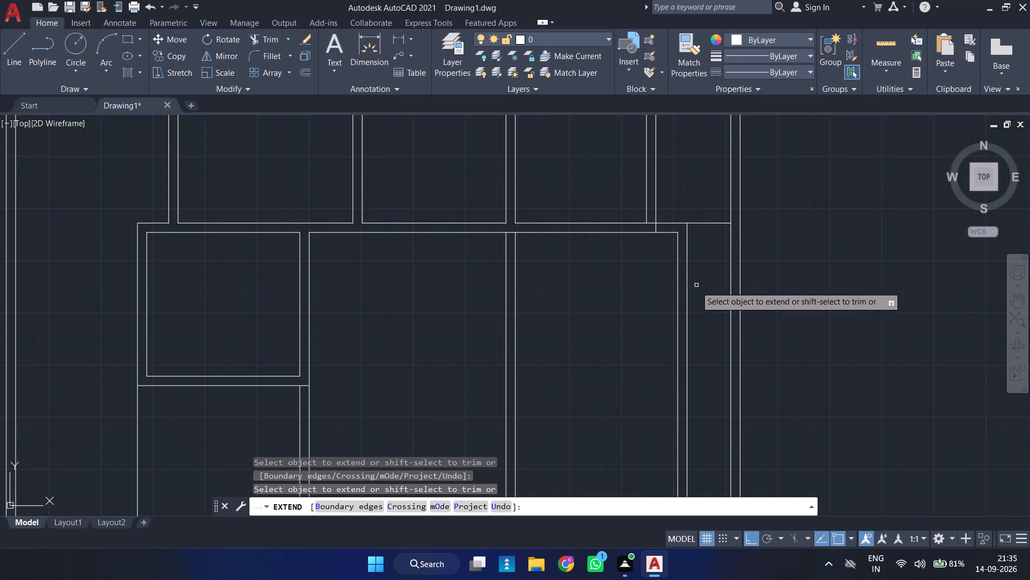
key("Escape")
Trim the crossing stubs below the upper block's right wall and the horizontal overhang beyond the new wall's outer line.
key("t")
key("r")
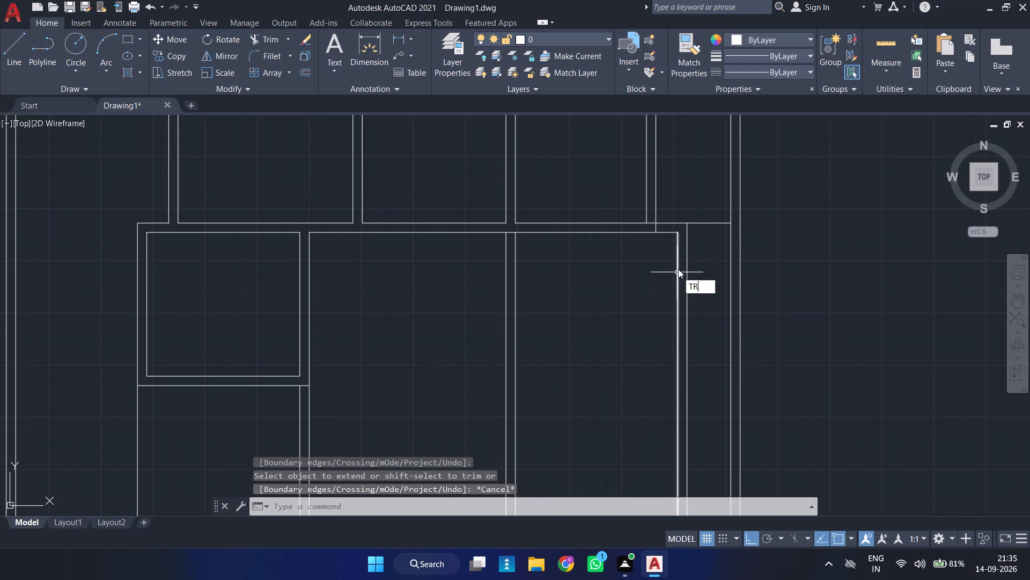
key("Return")
scroll(635, 223, "up", 1)
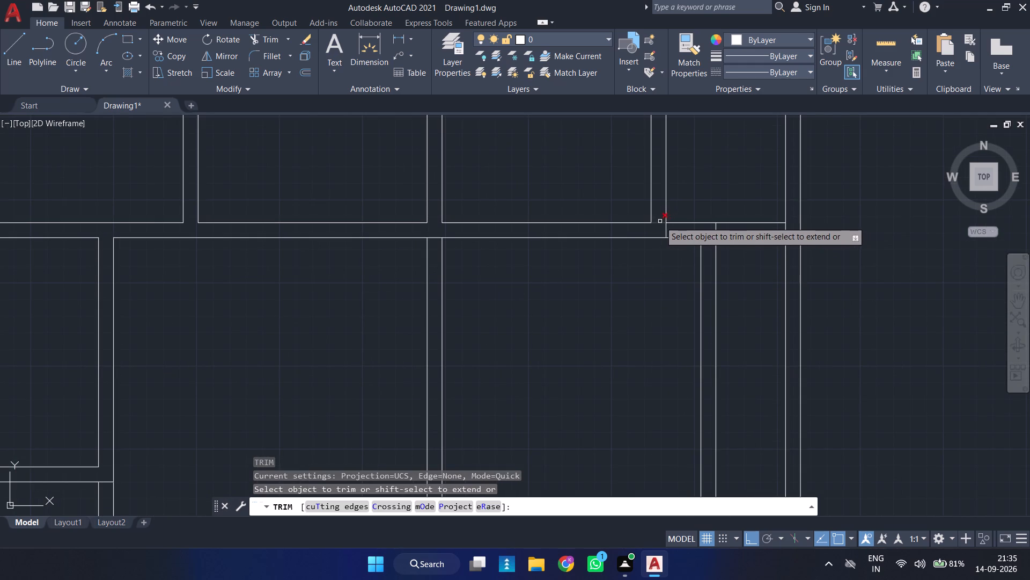
left_click_drag(659, 219, 675, 231)
left_click_drag(739, 212, 742, 257)
key("Escape")
scroll(615, 244, "down", 3)
middle_click_drag(556, 299, 551, 301)
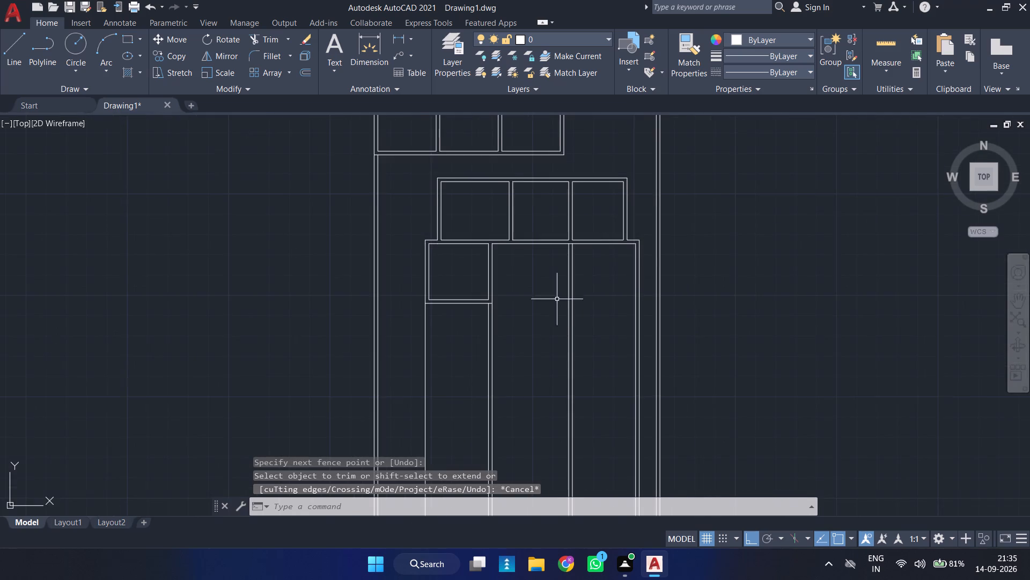
middle_click_drag(551, 301, 527, 264)
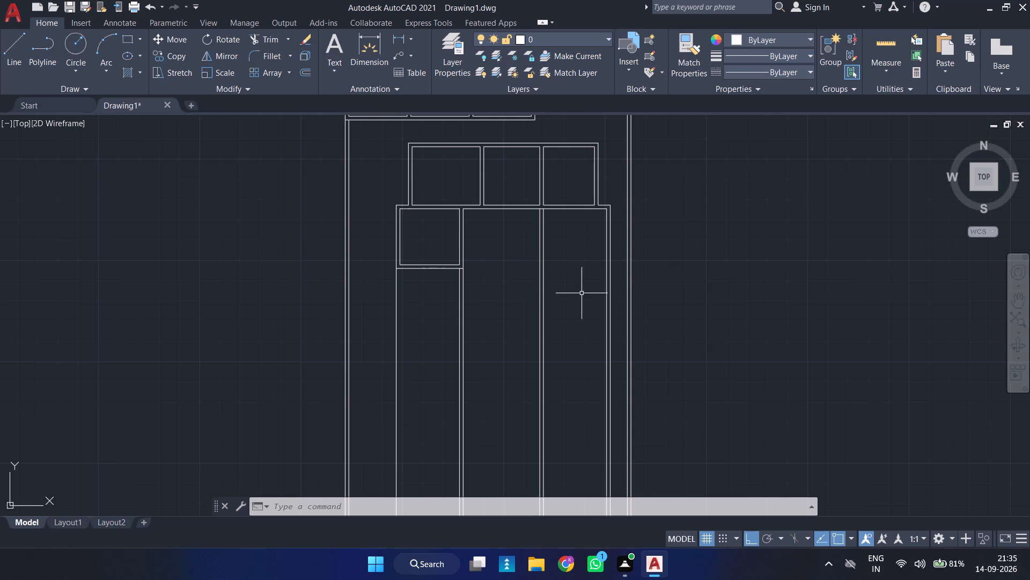
Offset the left room's bottom wall line 3' downward and the left outer wall line 2'6" to the right.
scroll(437, 294, "up", 2)
middle_click_drag(437, 298, 431, 272)
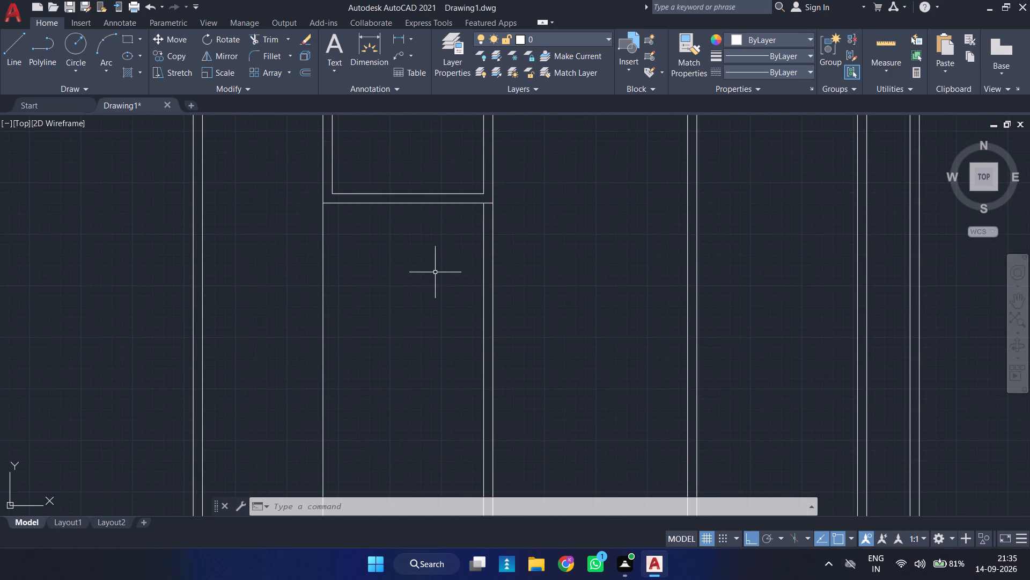
key("o")
key("Return")
type("3'")
key("Return")
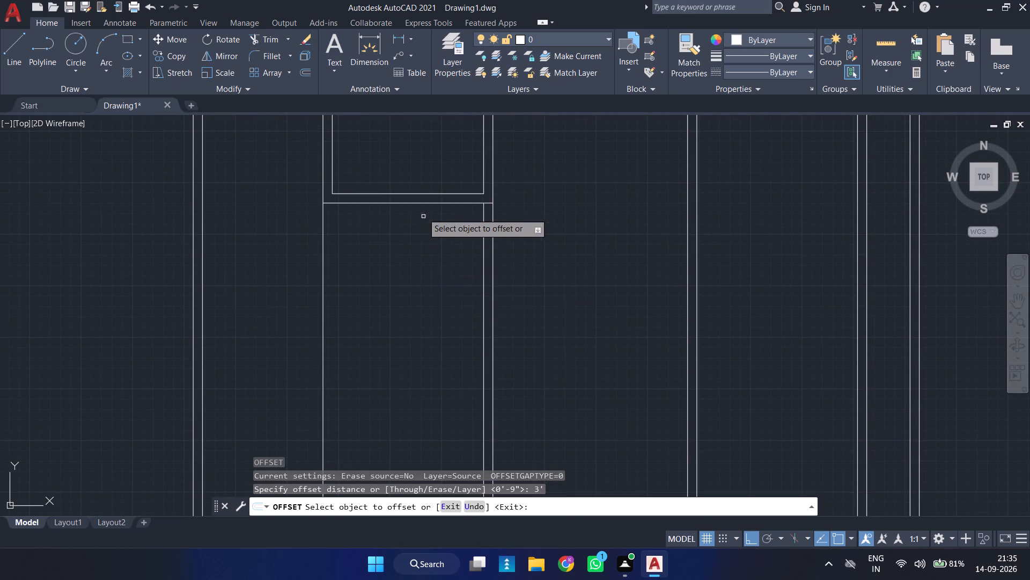
left_click(415, 203)
left_click(417, 294)
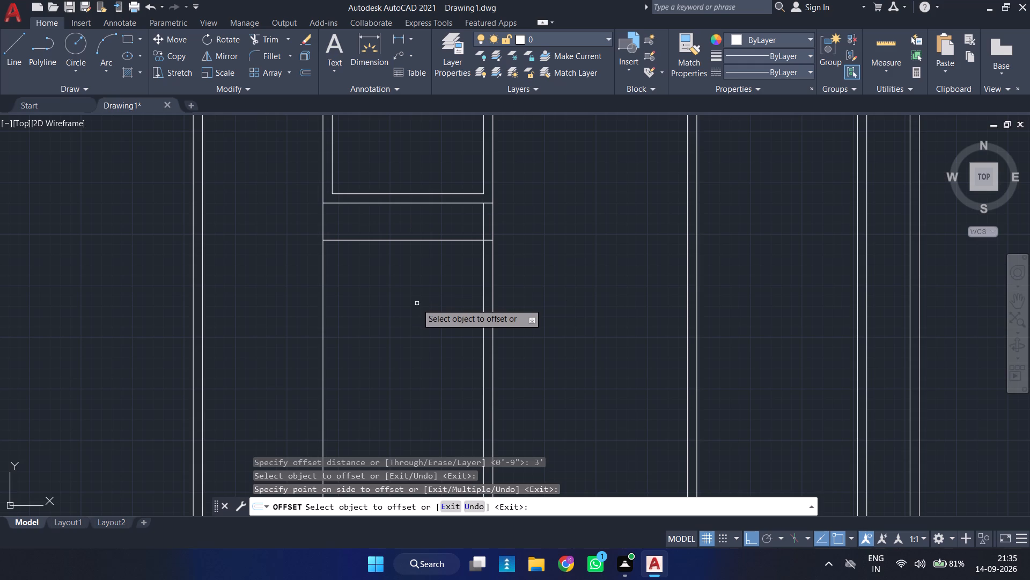
left_click(323, 277)
type("2'6")
key("Return")
key("Escape")
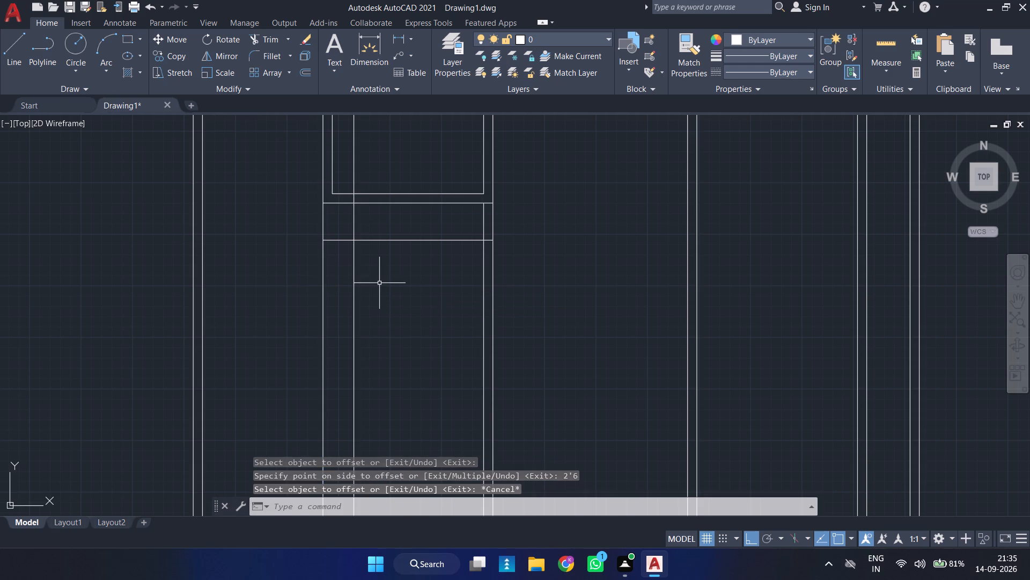
Trim the 2'6" offset line above the 3' offset line, and the 3' line's stub inside the partition wall.
type("TR")
key("Return")
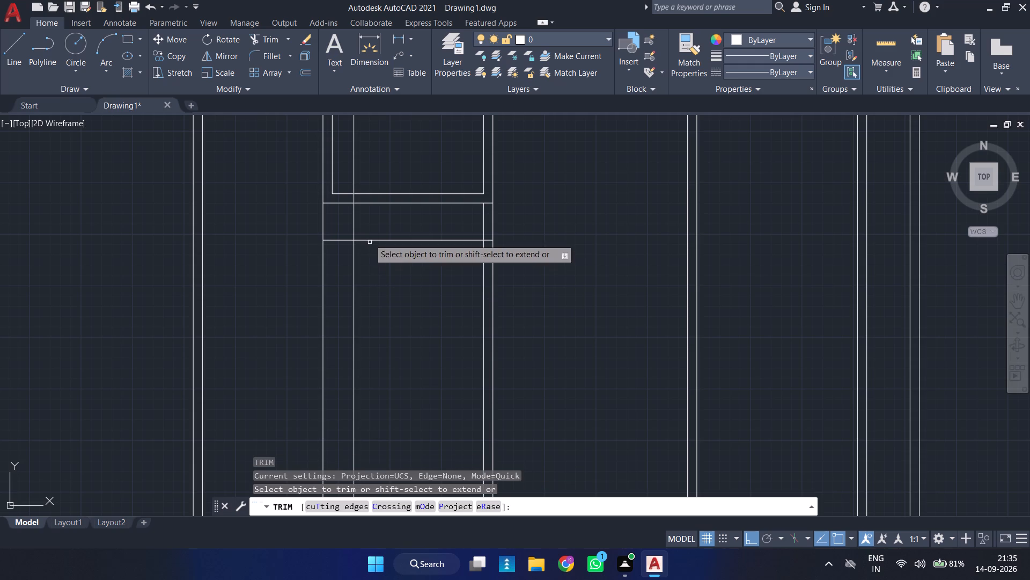
left_click_drag(363, 222, 341, 223)
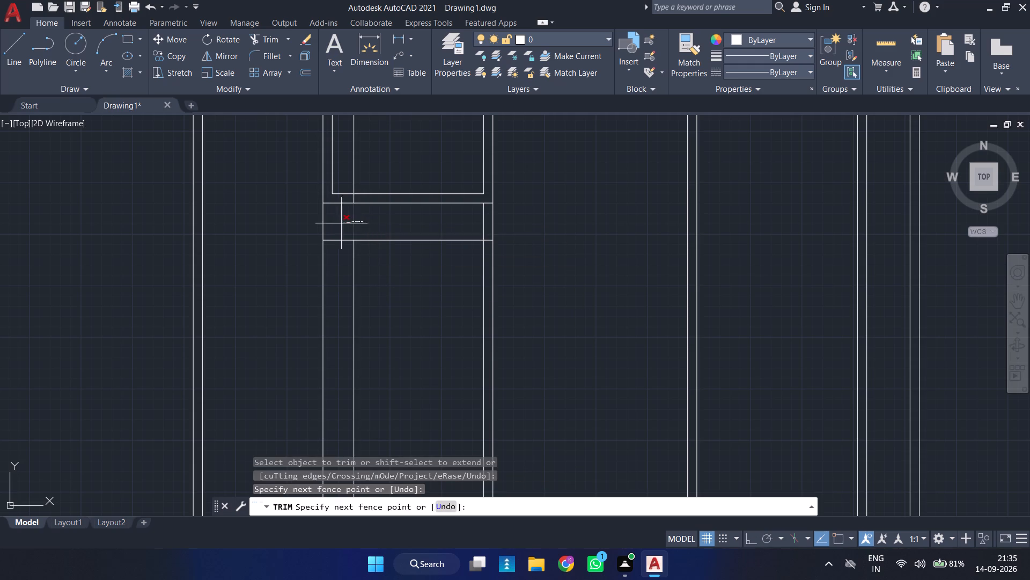
left_click_drag(366, 146, 354, 153)
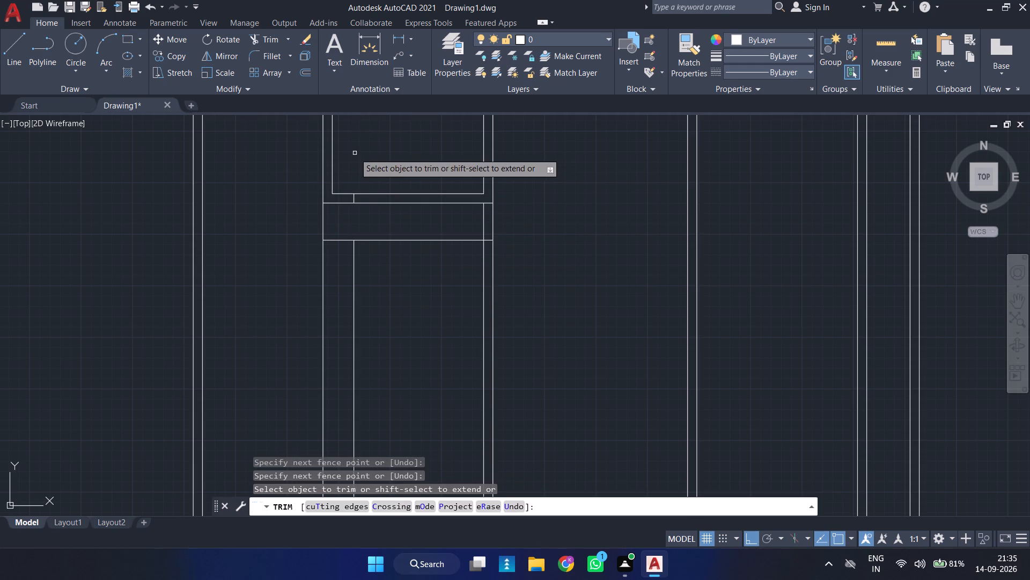
middle_click_drag(362, 156, 378, 234)
scroll(378, 279, "up", 1)
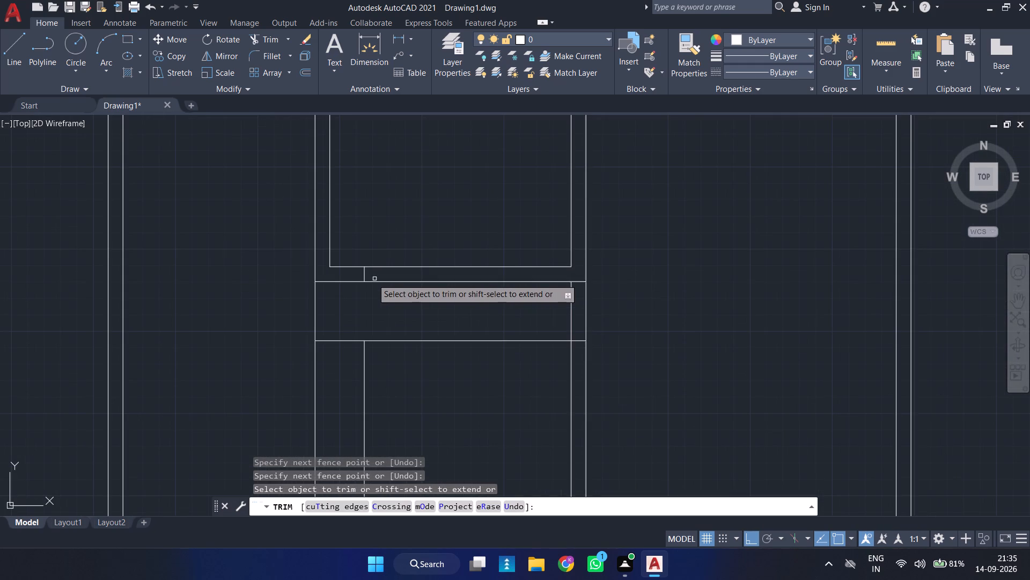
left_click(365, 274)
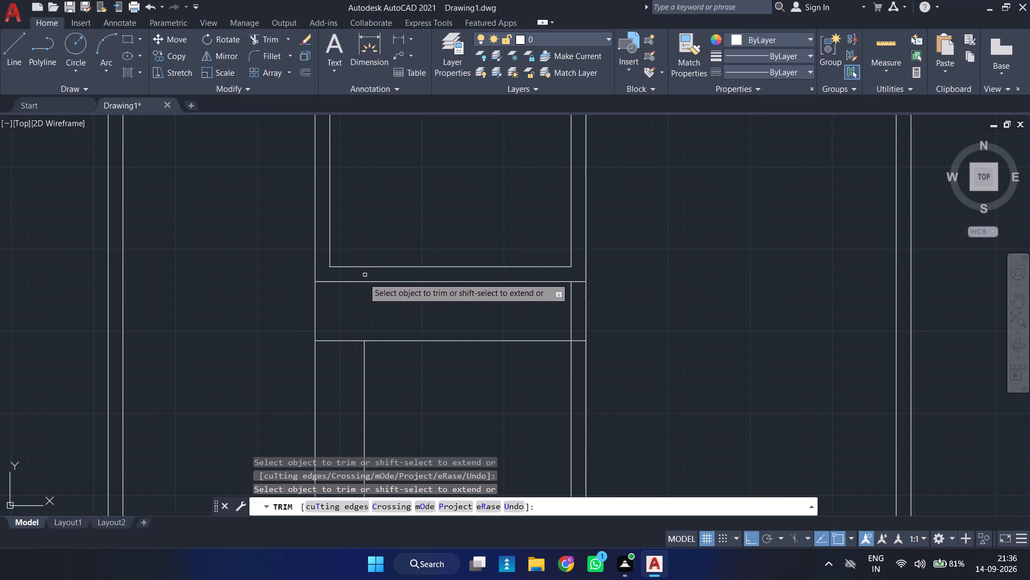
scroll(350, 320, "down", 1)
middle_click_drag(407, 372, 376, 303)
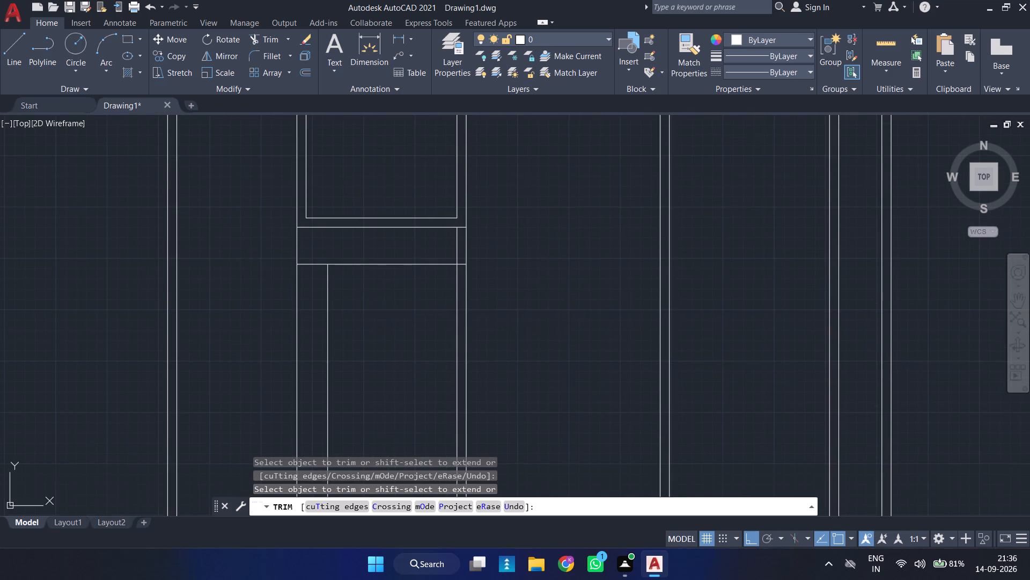
scroll(444, 266, "up", 2)
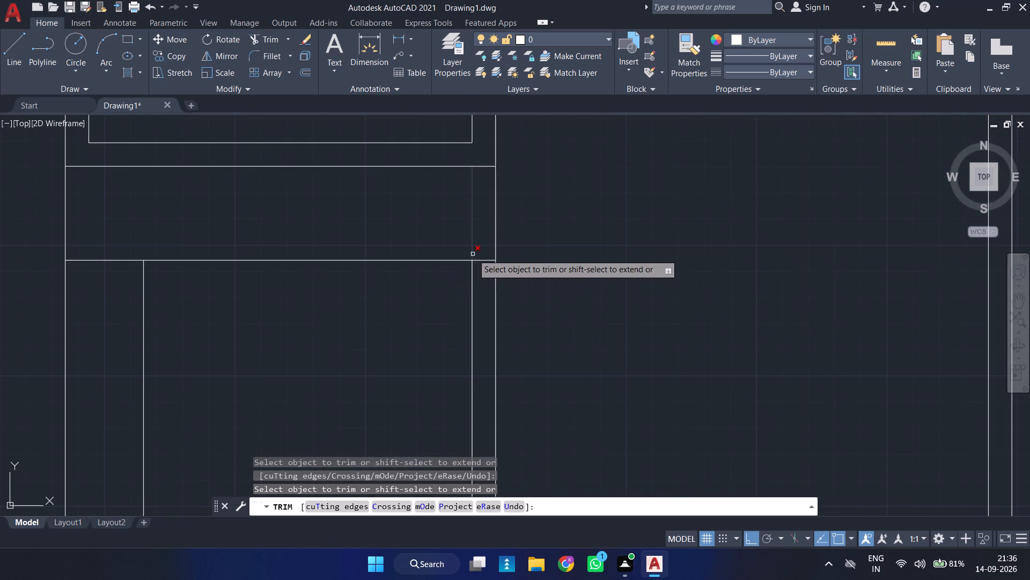
left_click_drag(482, 246, 483, 282)
scroll(301, 329, "down", 3)
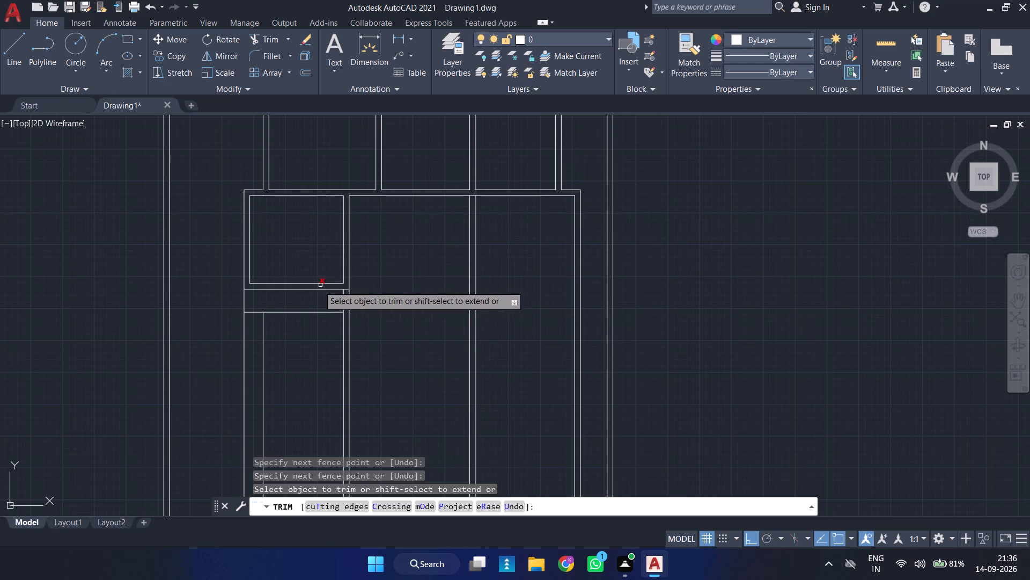
middle_click_drag(300, 300, 411, 273)
key("Escape")
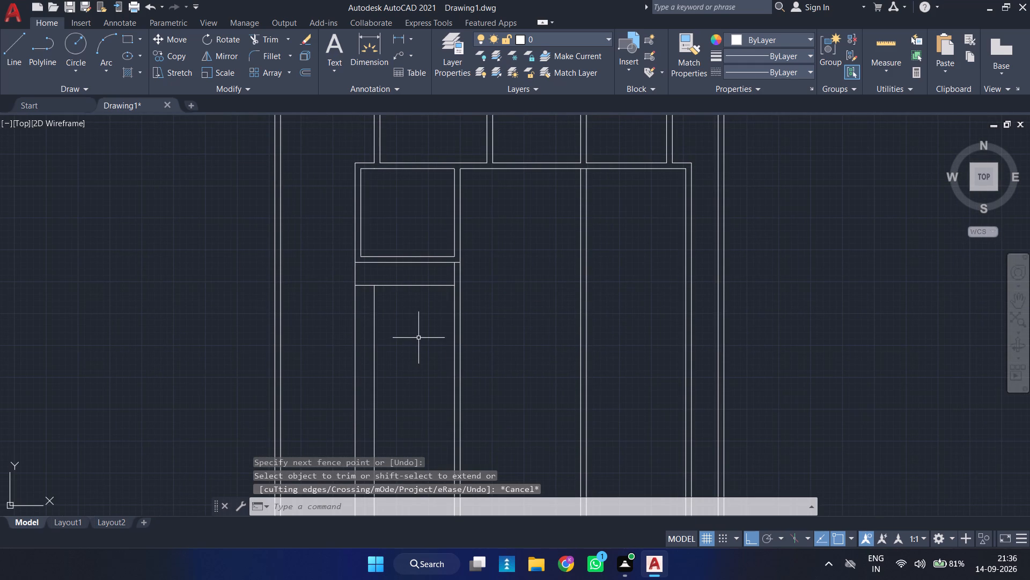
Offset the trimmed inner vertical line 9" to the right and the horizontal line at its top 4.5" downward.
middle_click_drag(418, 338, 398, 324)
scroll(358, 313, "up", 1)
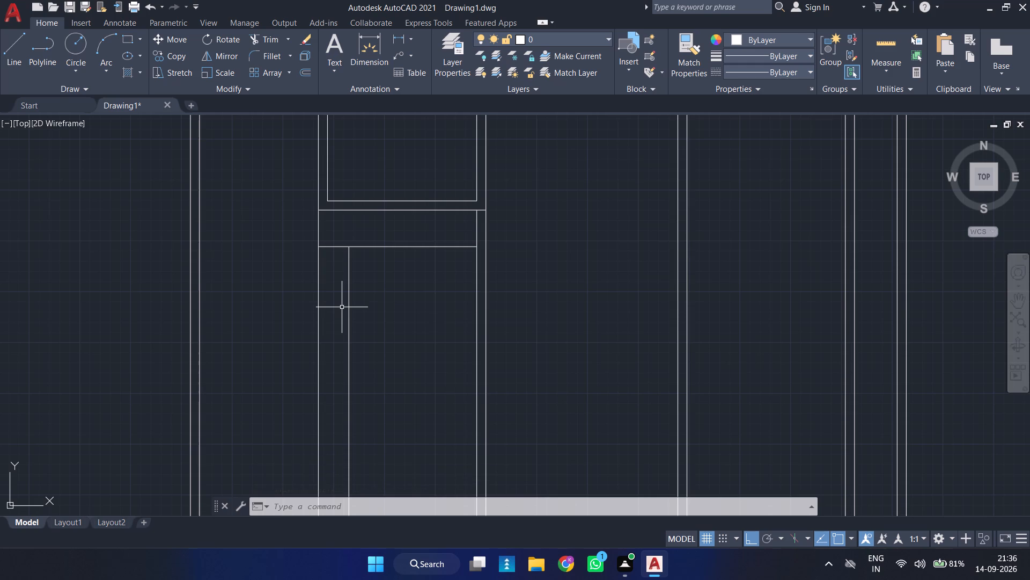
key("o")
key("Return")
key("9")
key("Return")
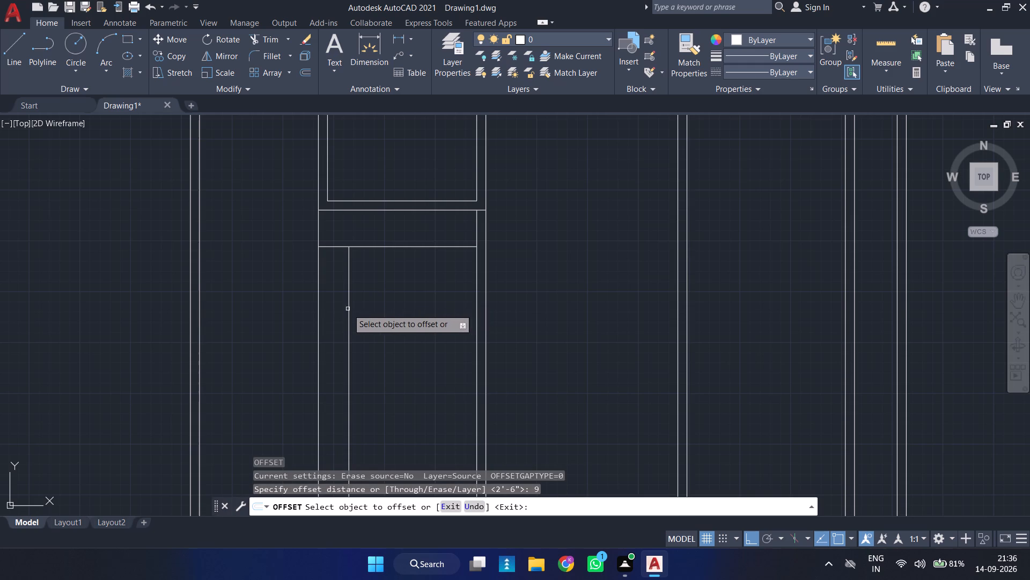
left_click(347, 309)
left_click(384, 306)
left_click(396, 248)
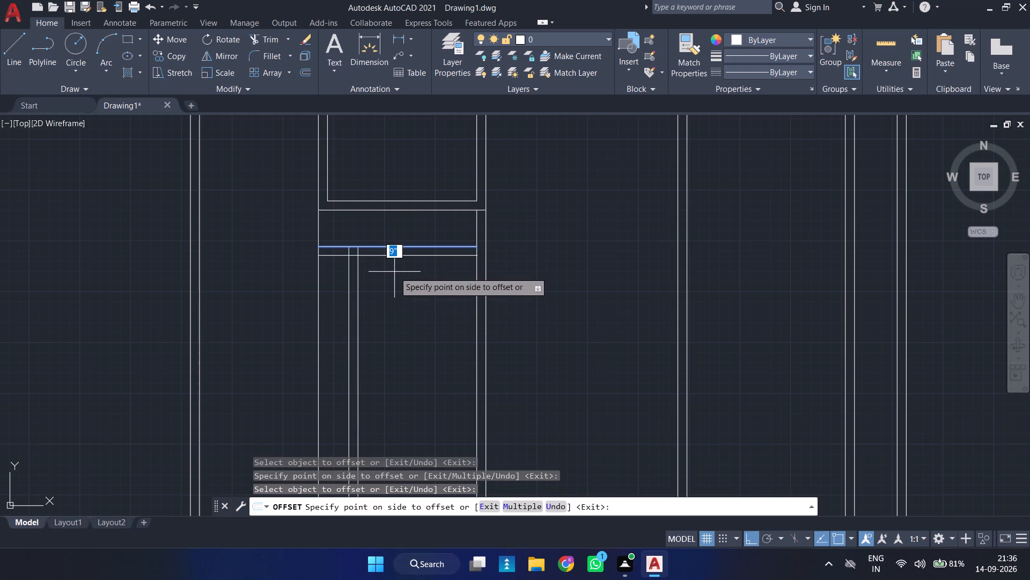
type("4.5")
key("Return")
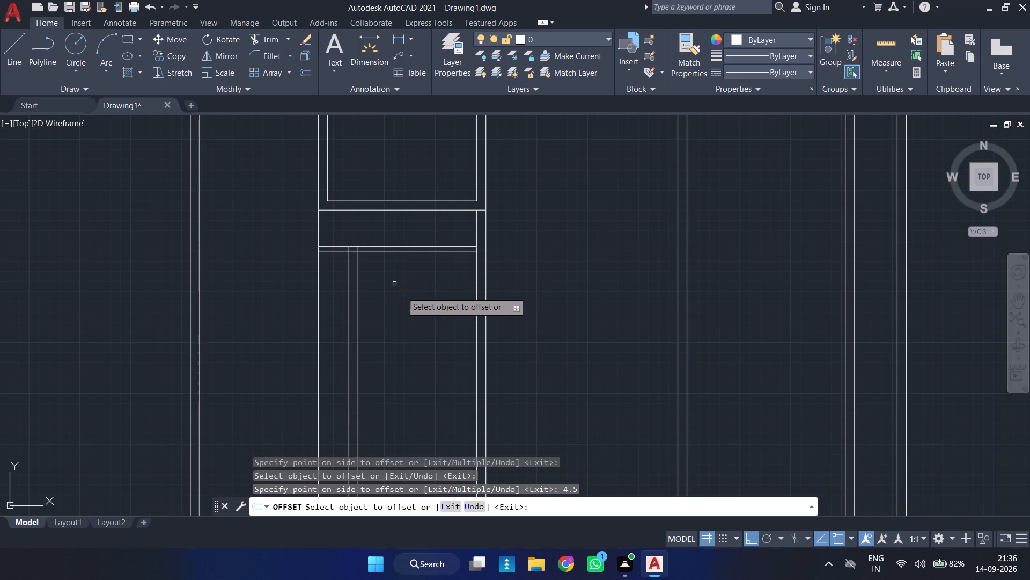
Offset the 4.5" wall's lower line 5'6" downward and offset the result 9" downward to form the next horizontal wall.
middle_click_drag(414, 305, 370, 248)
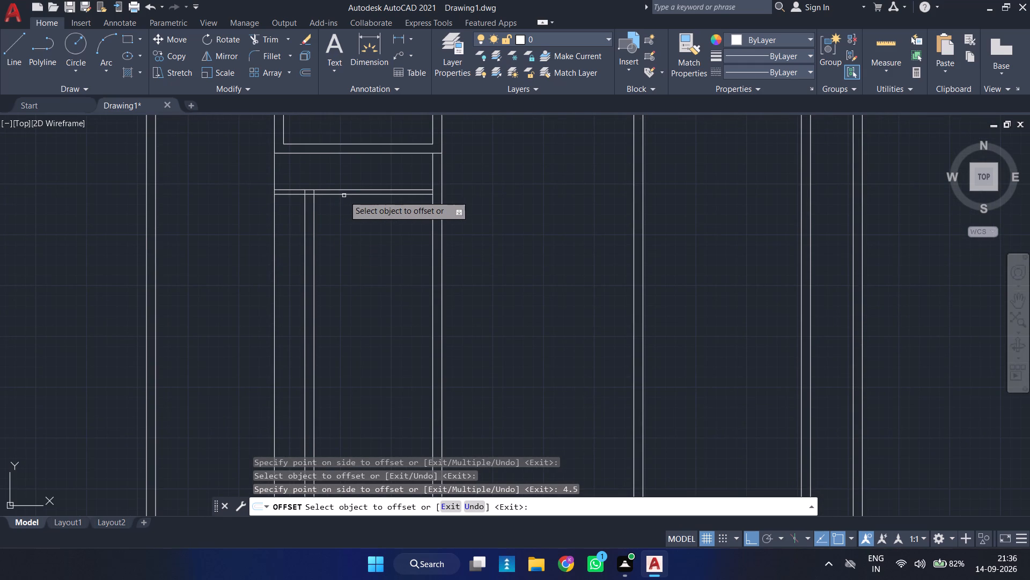
left_click(352, 194)
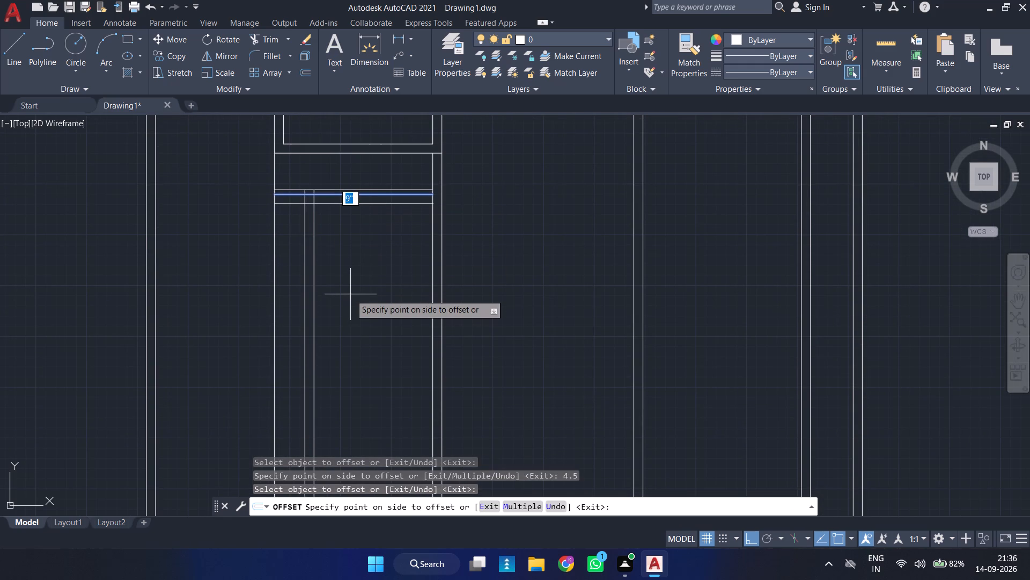
type("5'6")
key("Return")
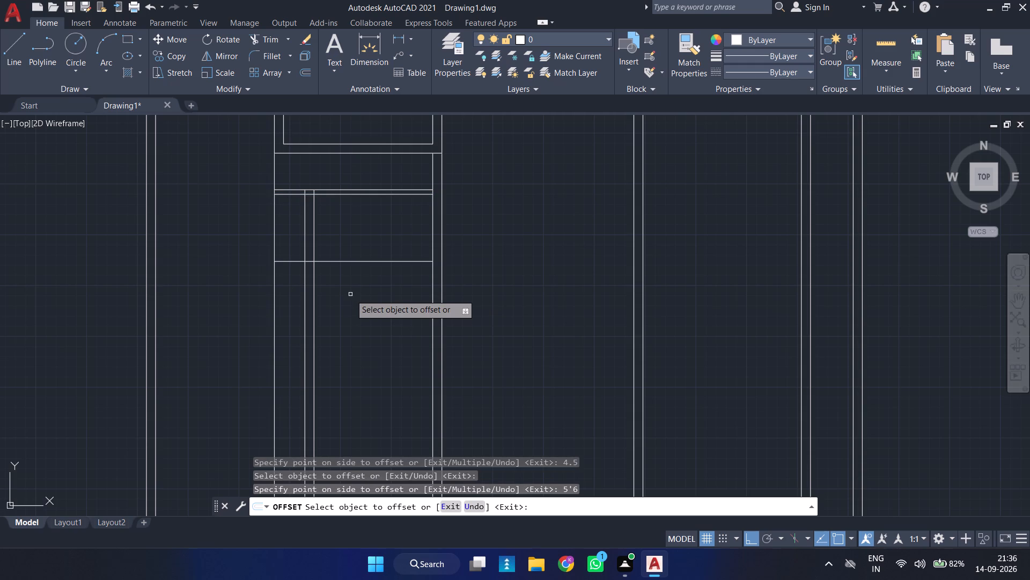
left_click(375, 261)
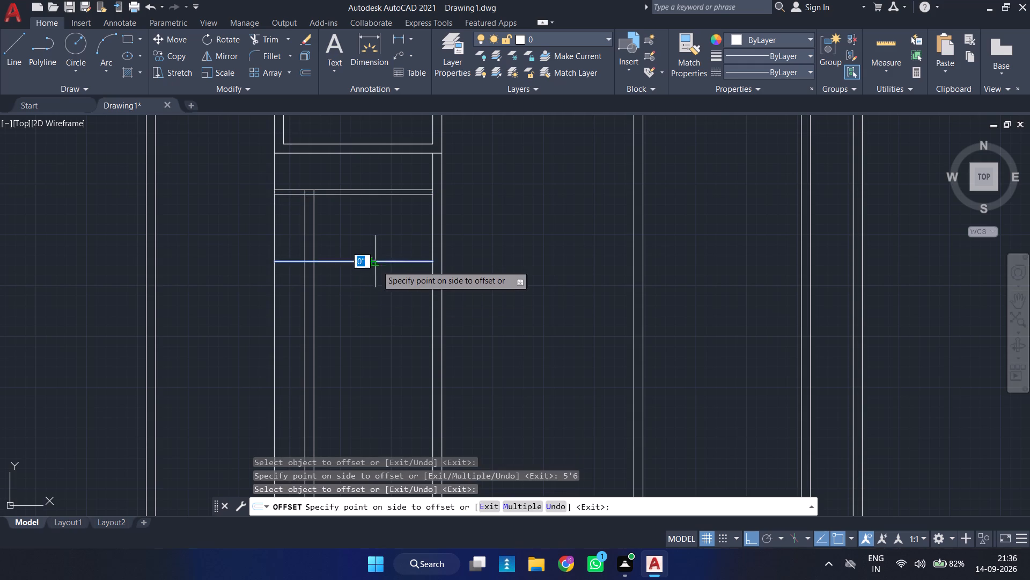
left_click(388, 312)
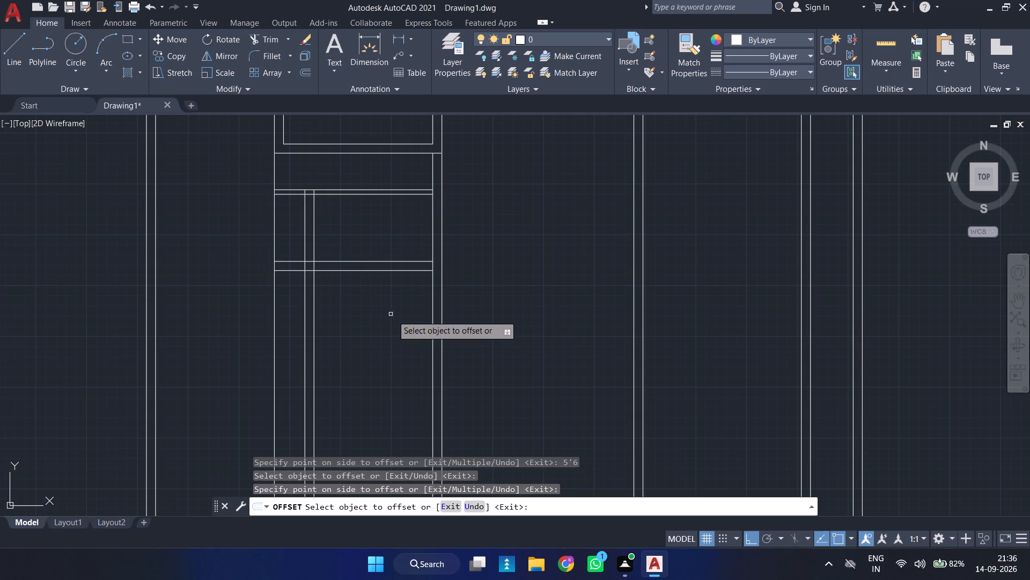
Measure the clear distance between the 4.5" horizontal wall and the 9" horizontal wall below it.
middle_click_drag(400, 293, 399, 293)
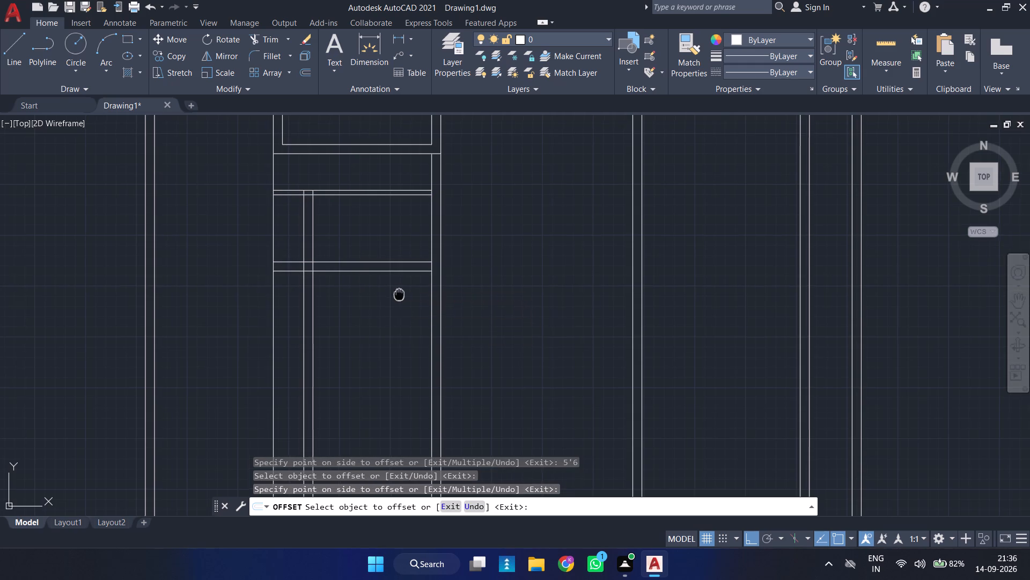
middle_click_drag(399, 293, 352, 295)
scroll(322, 264, "up", 1)
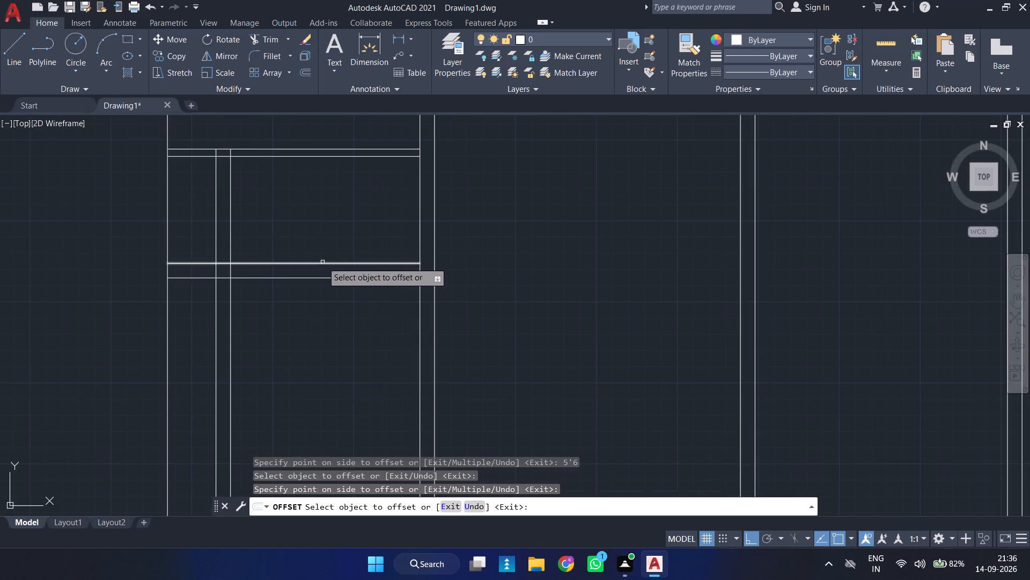
middle_click_drag(322, 262, 334, 328)
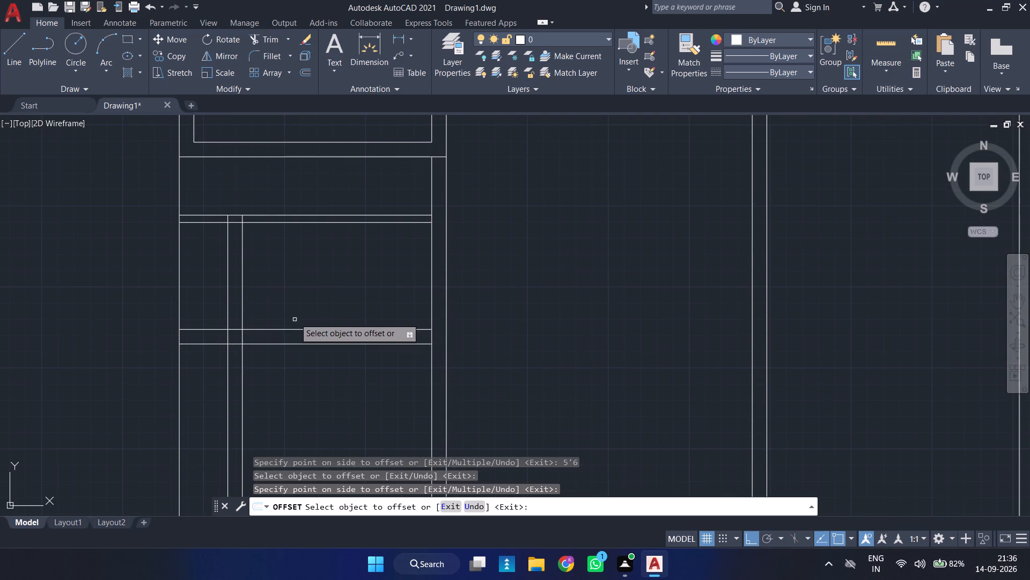
left_click(878, 56)
left_click(882, 67)
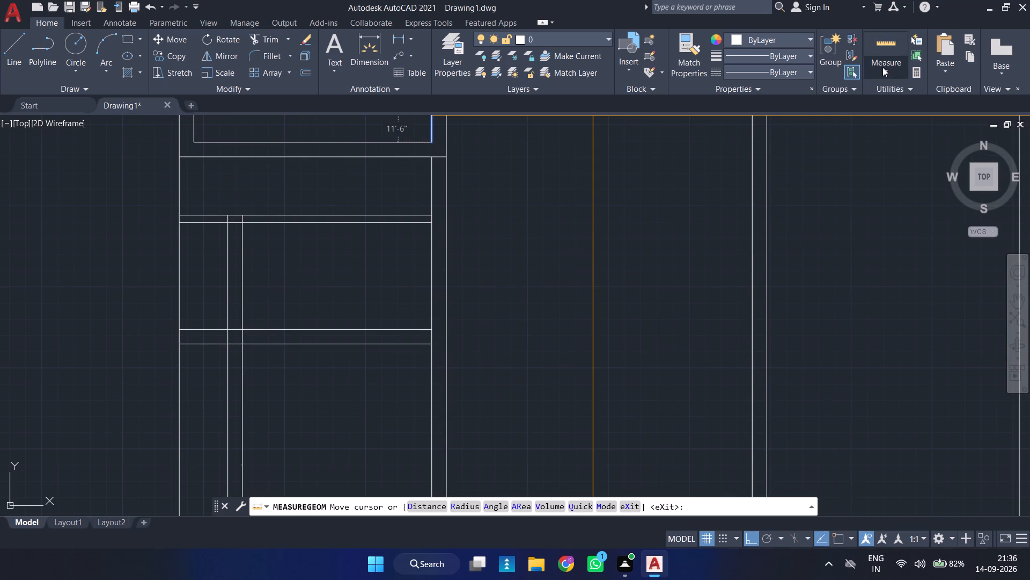
left_click(892, 96)
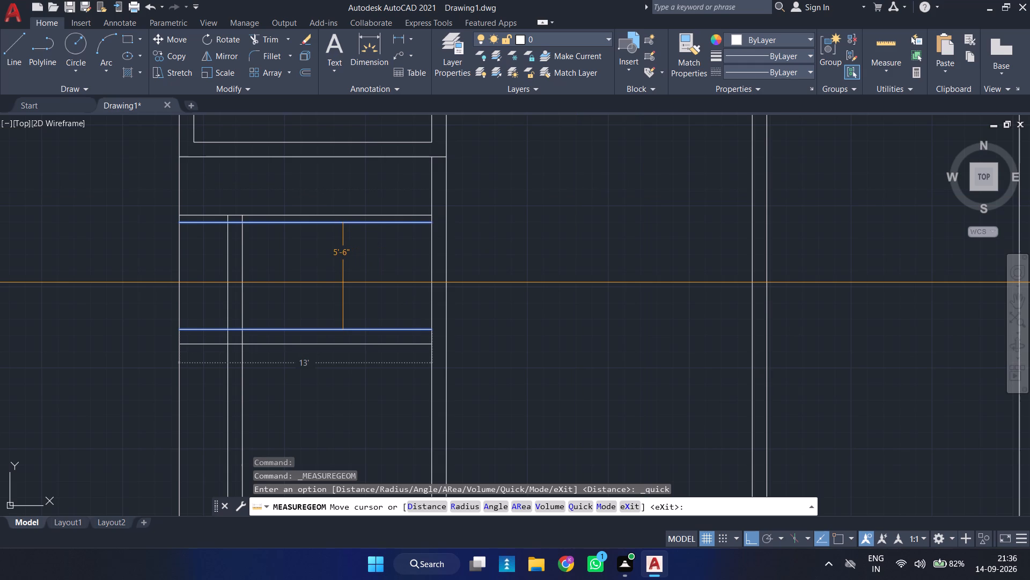
key("Escape")
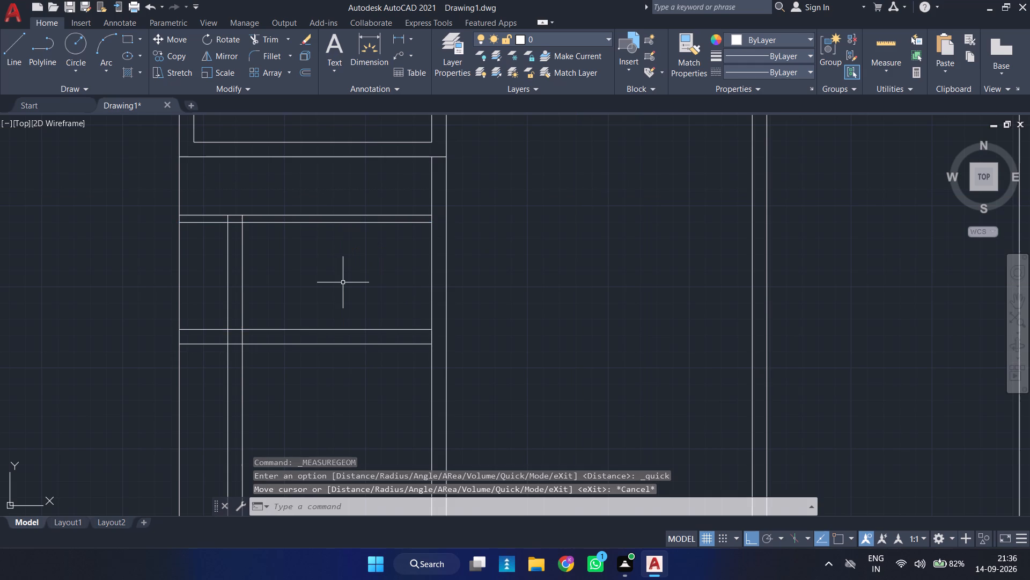
Delete the two lines of the 9" horizontal wall below the 4.5" wall.
left_click(343, 282)
left_click(303, 369)
key("Delete")
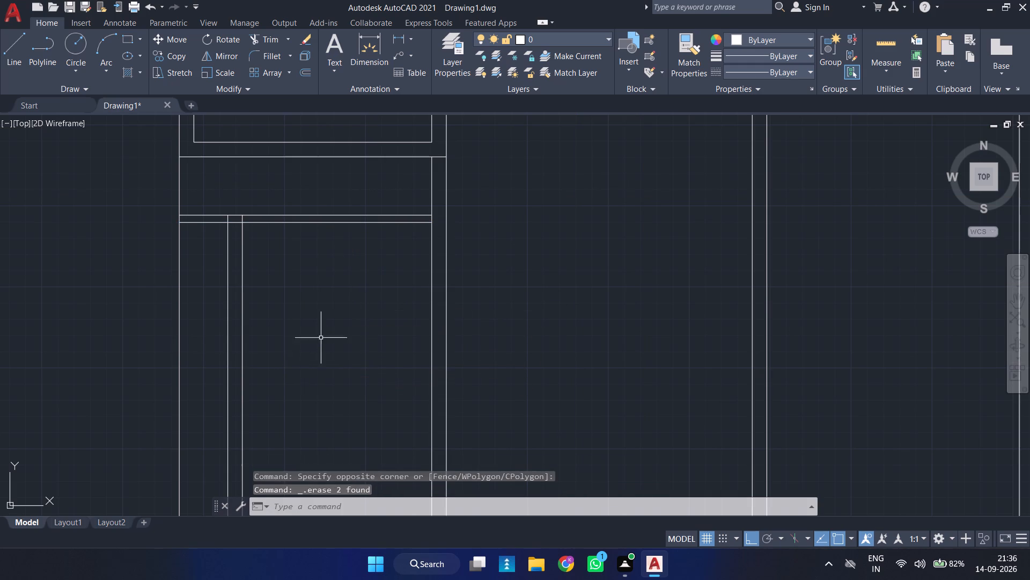
Trim the line stubs where the 4.5" horizontal wall meets the inner 9" vertical wall and the right-hand partition wall.
scroll(332, 325, "down", 3)
scroll(332, 325, "up", 3)
middle_click_drag(333, 322, 426, 416)
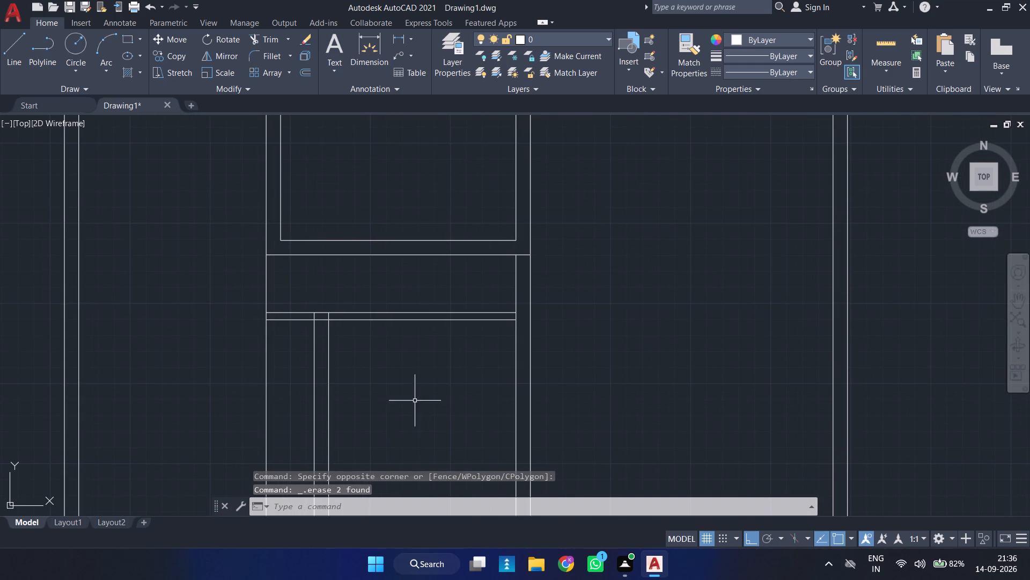
scroll(378, 374, "up", 1)
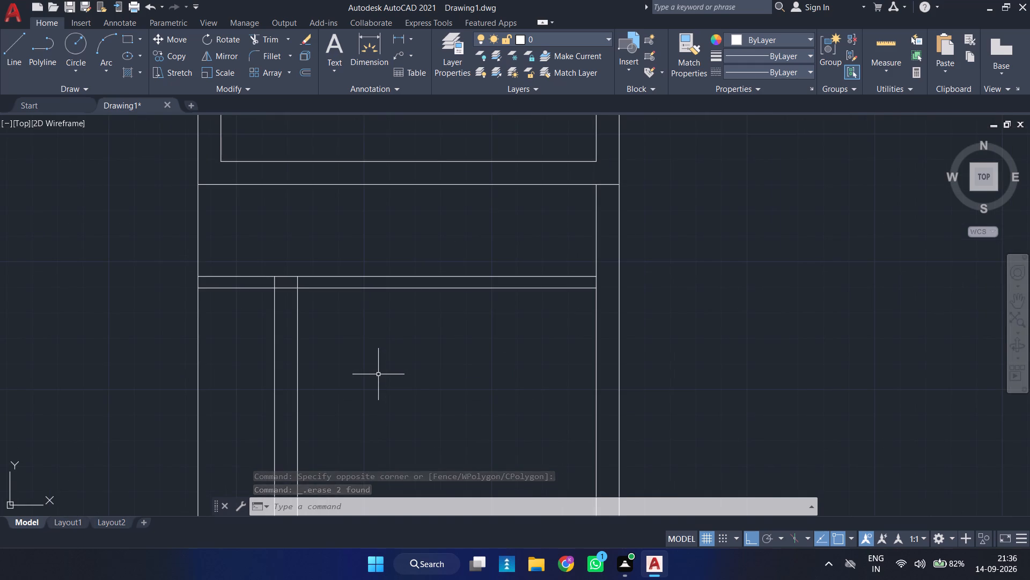
key("t")
key("r")
key("Return")
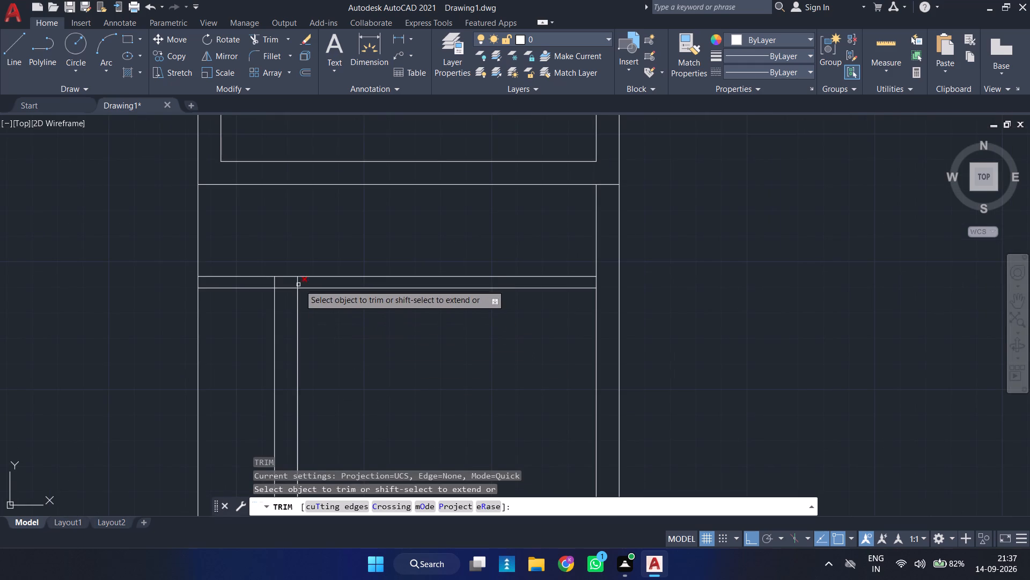
left_click_drag(306, 283, 284, 294)
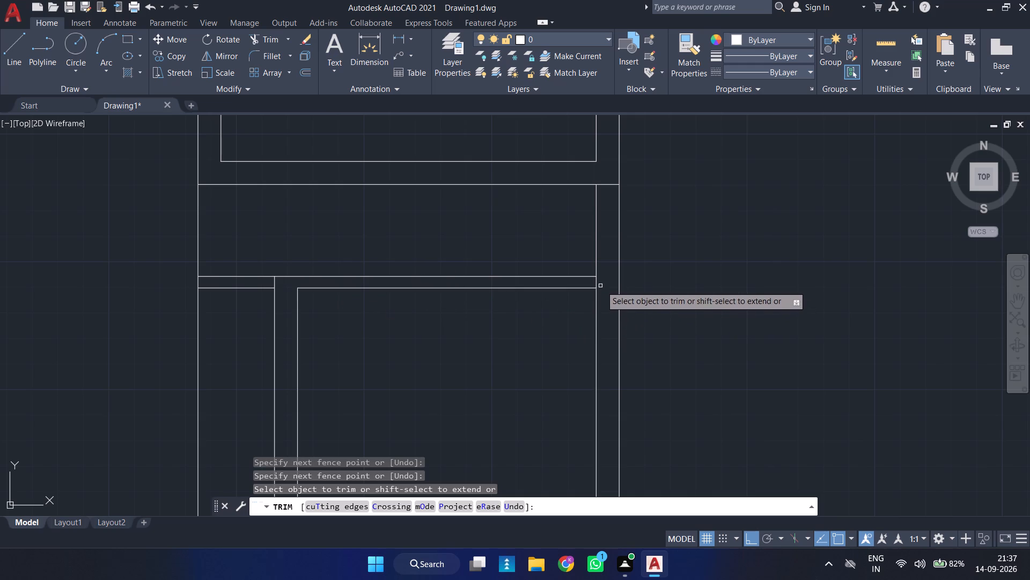
left_click_drag(605, 280, 590, 284)
key("Escape")
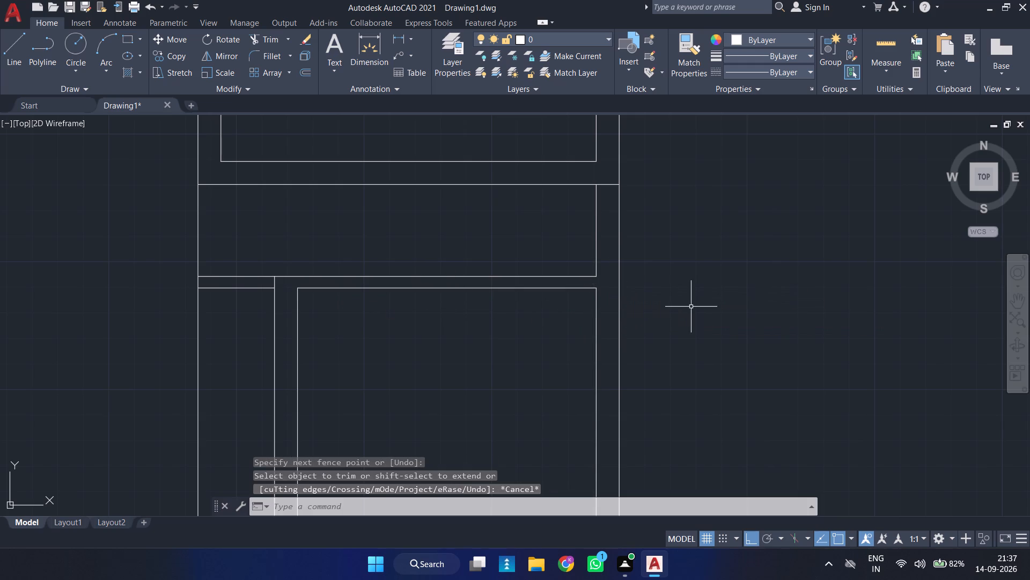
Offset the inner vertical wall's right line 5'6" to the right, and offset the result 4.5" to the right.
scroll(695, 304, "down", 3)
scroll(695, 308, "up", 2)
middle_click_drag(695, 308, 666, 251)
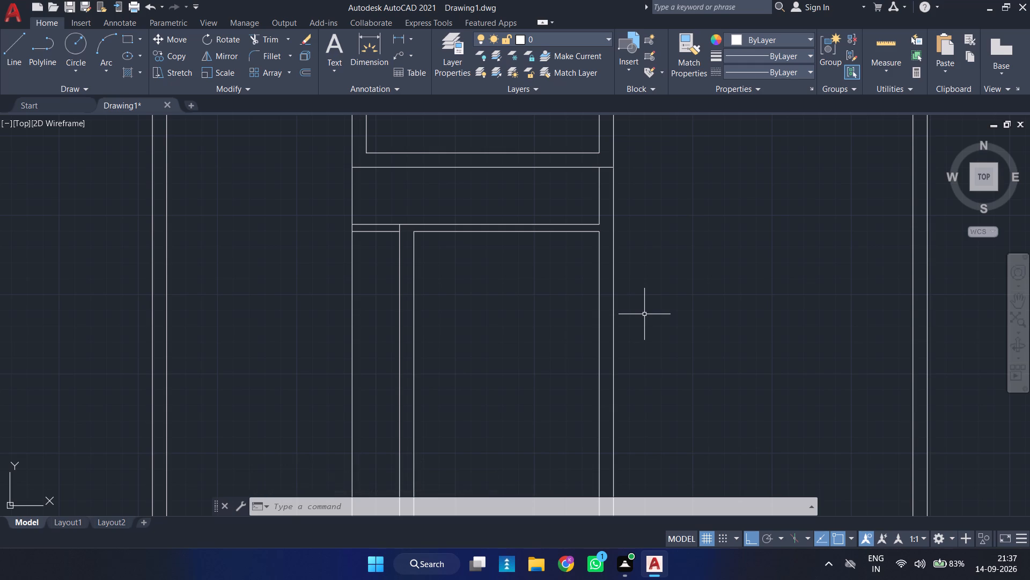
key("o")
key("Return")
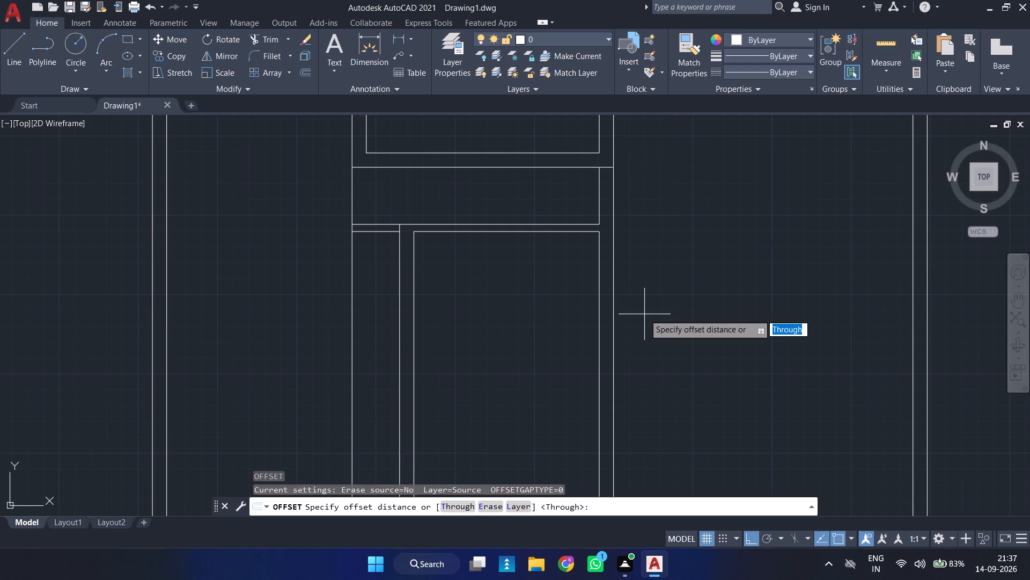
key("5")
key("apostrophe")
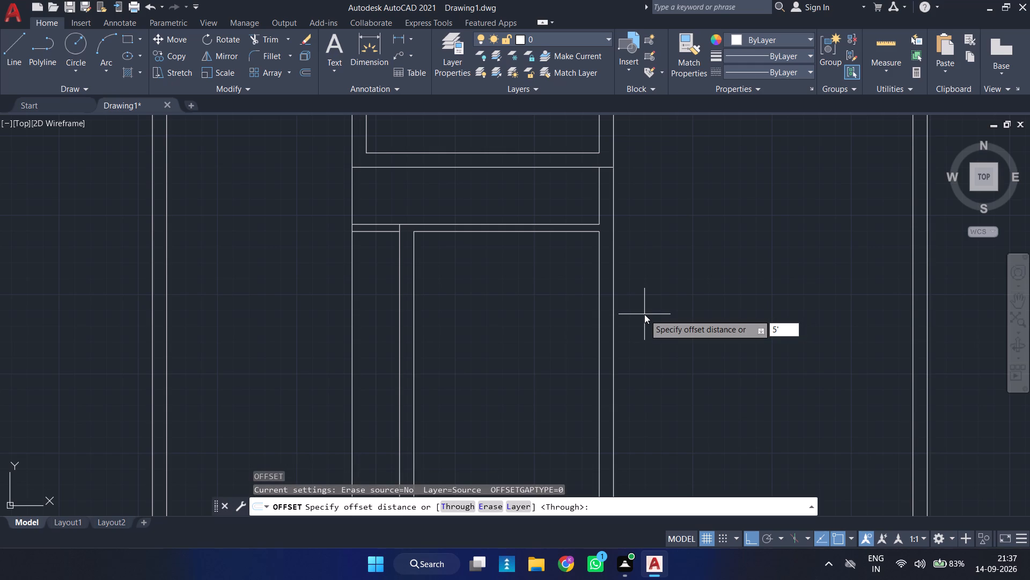
key("6")
key("Return")
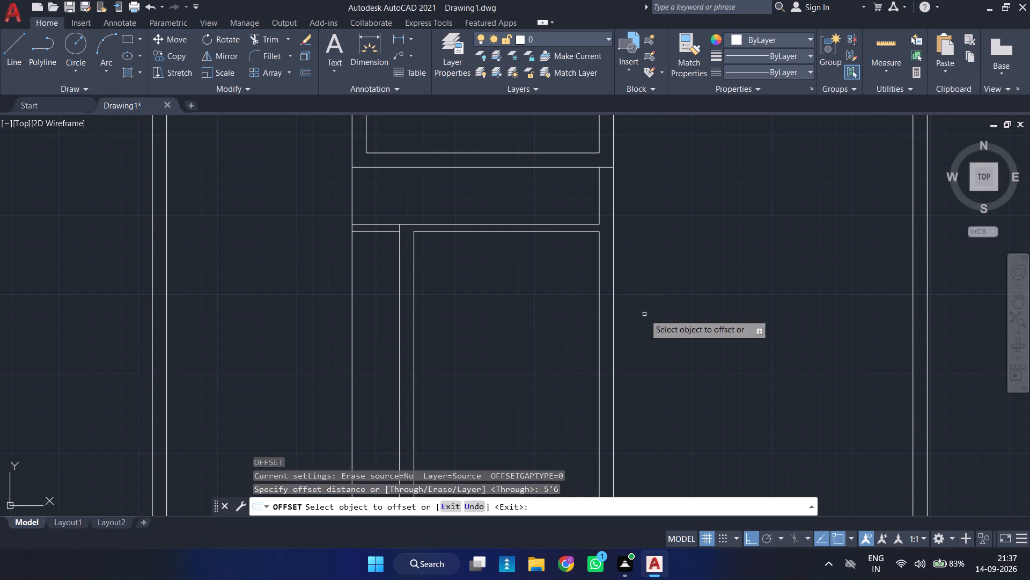
left_click(413, 262)
left_click(492, 273)
left_click(518, 268)
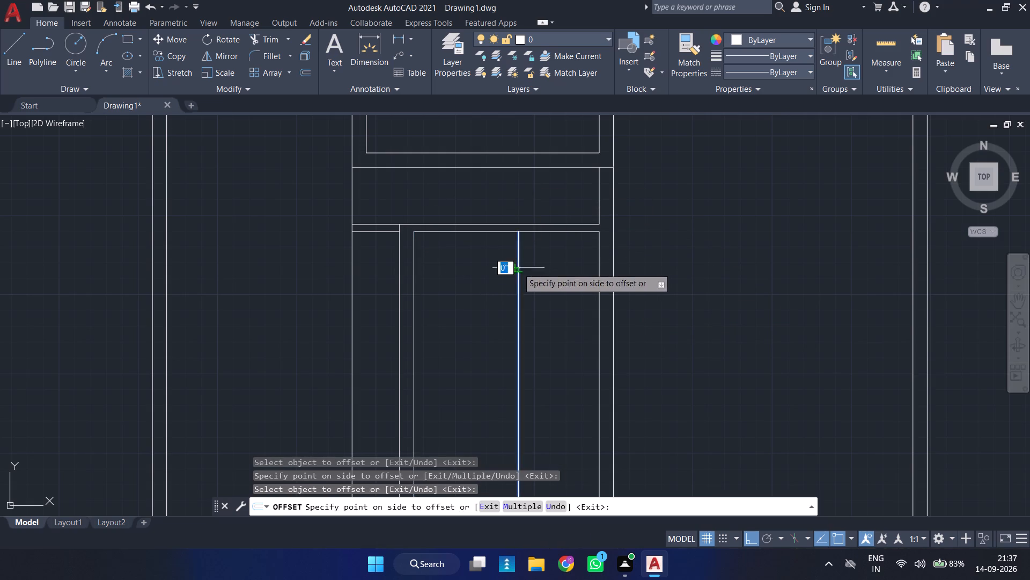
type("4.5")
key("Return")
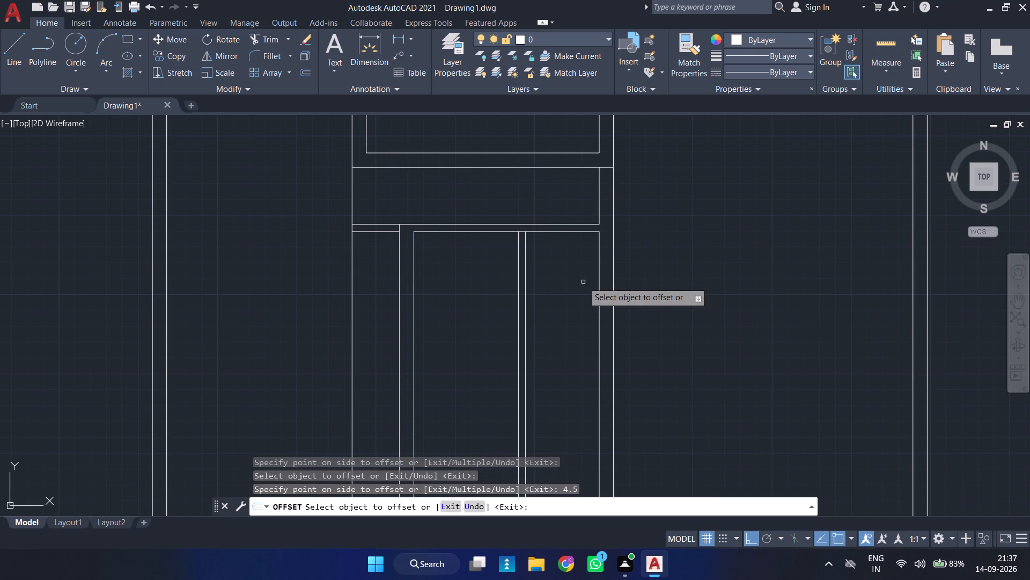
Offset the 4.5" horizontal wall's lower line 6'4.5" downward, and offset the result 9" downward.
middle_click_drag(583, 270, 582, 270)
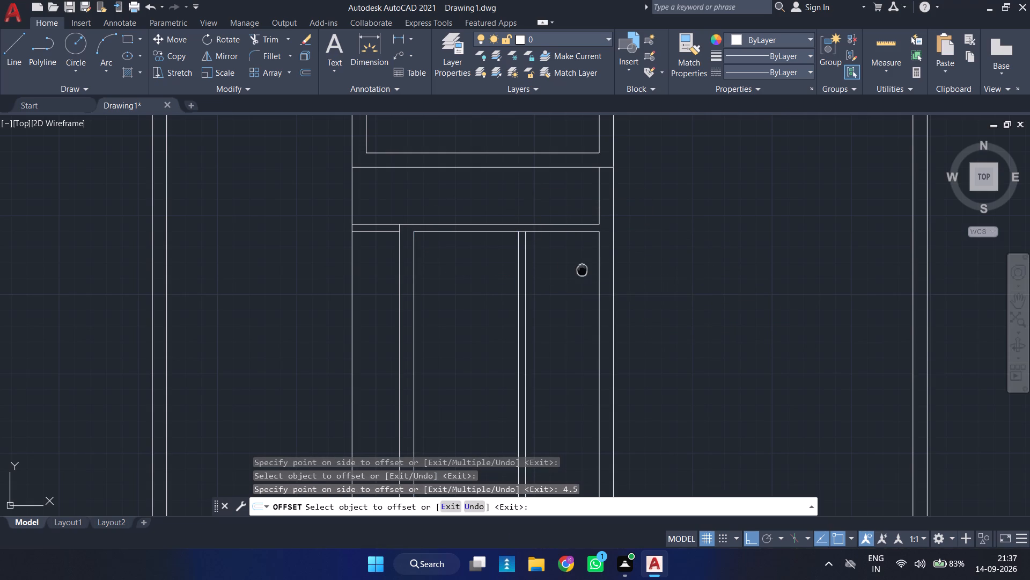
middle_click_drag(582, 270, 578, 229)
middle_click(579, 225)
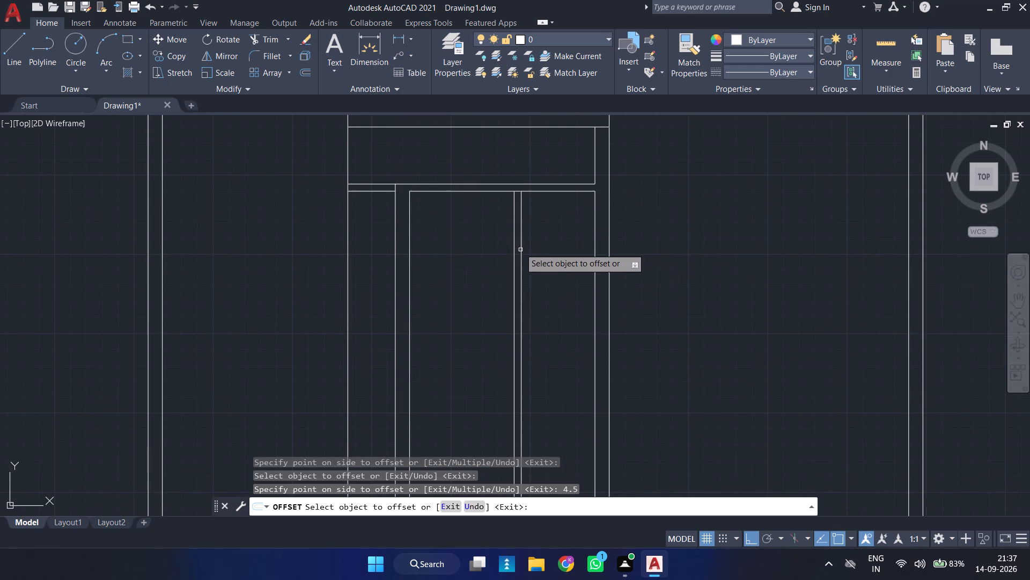
left_click(475, 190)
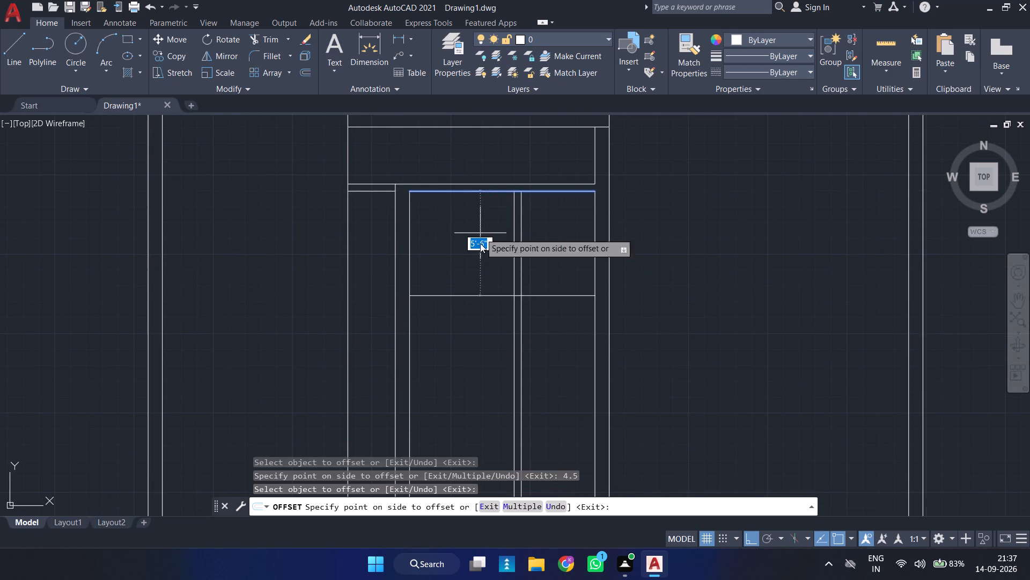
type("6'")
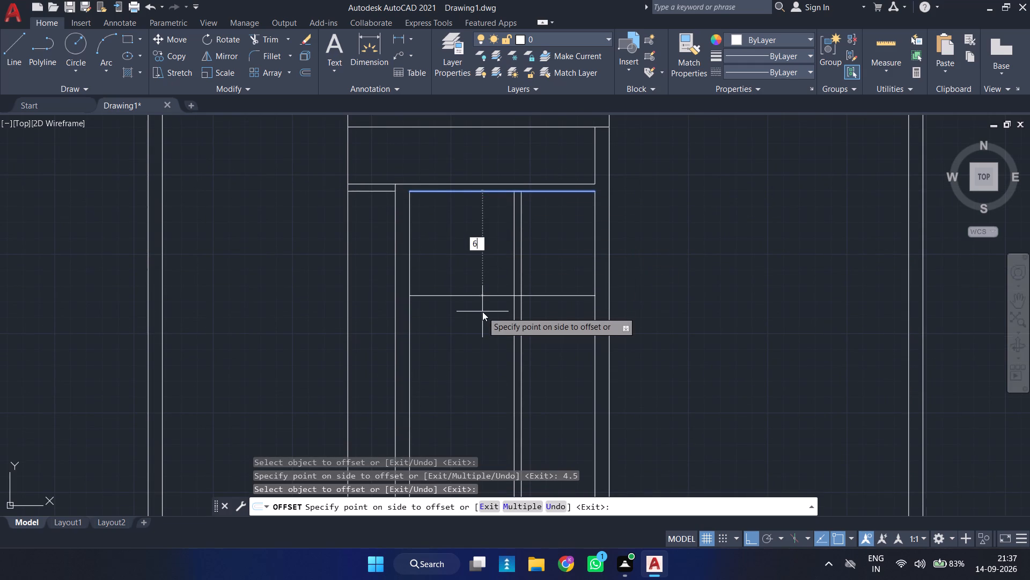
type("4.5")
key("Return")
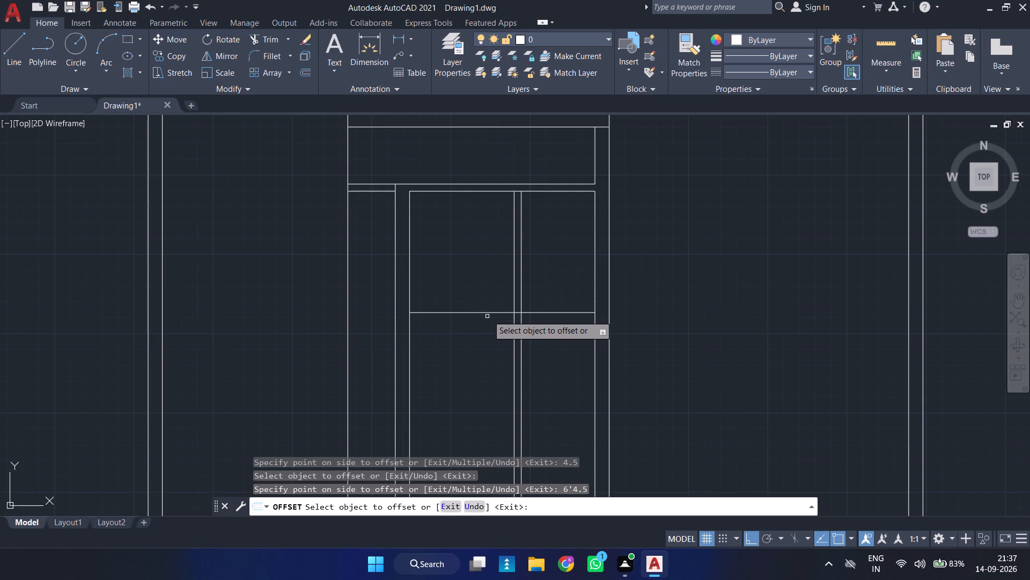
left_click(493, 310)
left_click(513, 312)
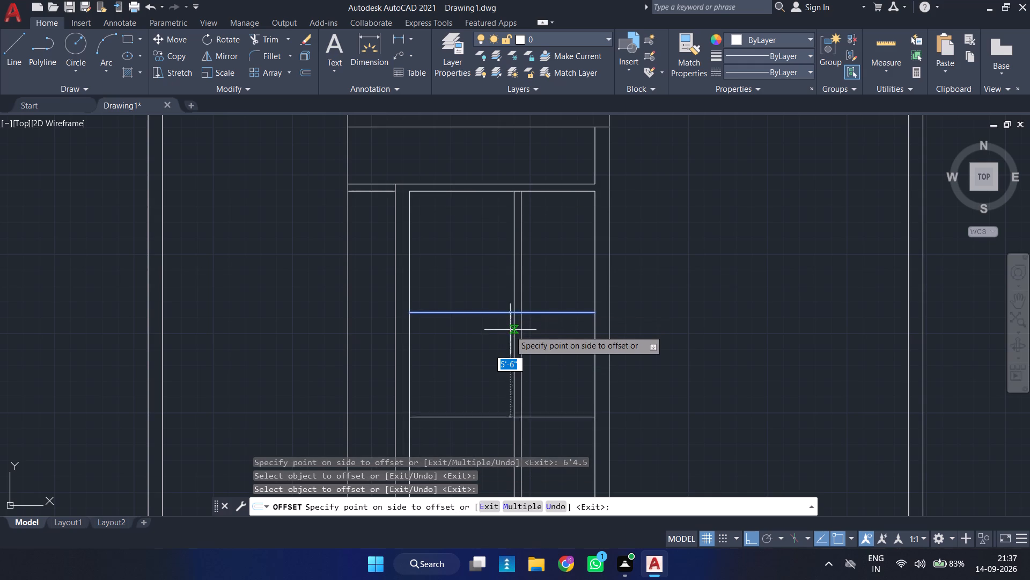
key("9")
key("Return")
key("Escape")
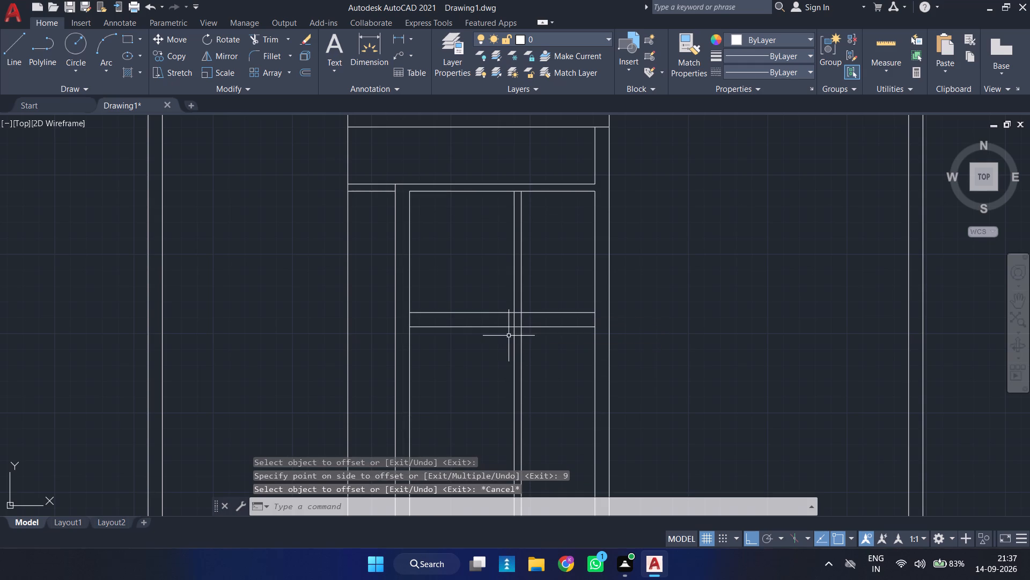
Extend the new 9" horizontal wall's lower line leftward to the vertical wall's outer line.
type("EX")
key("Return")
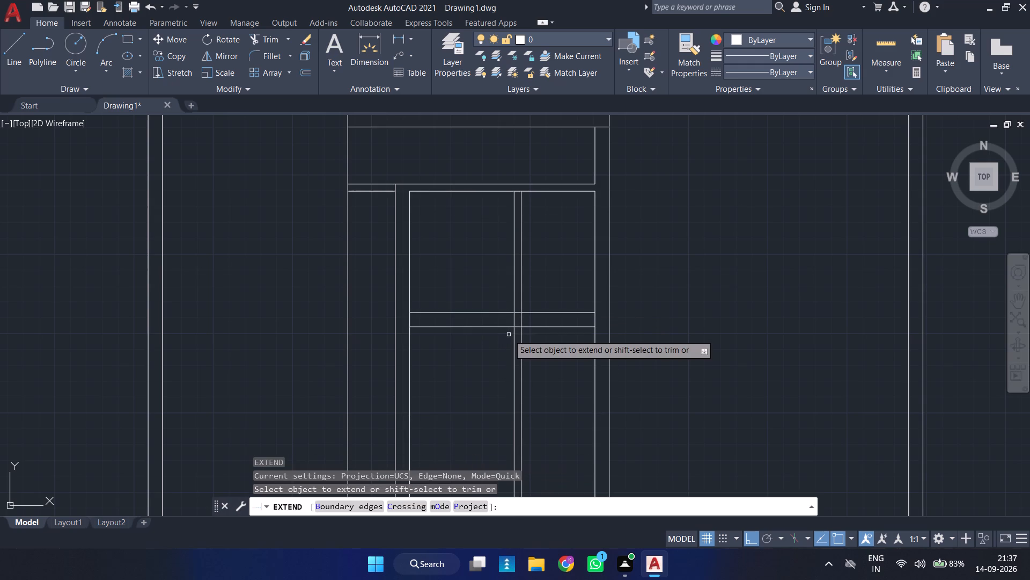
left_click(451, 328)
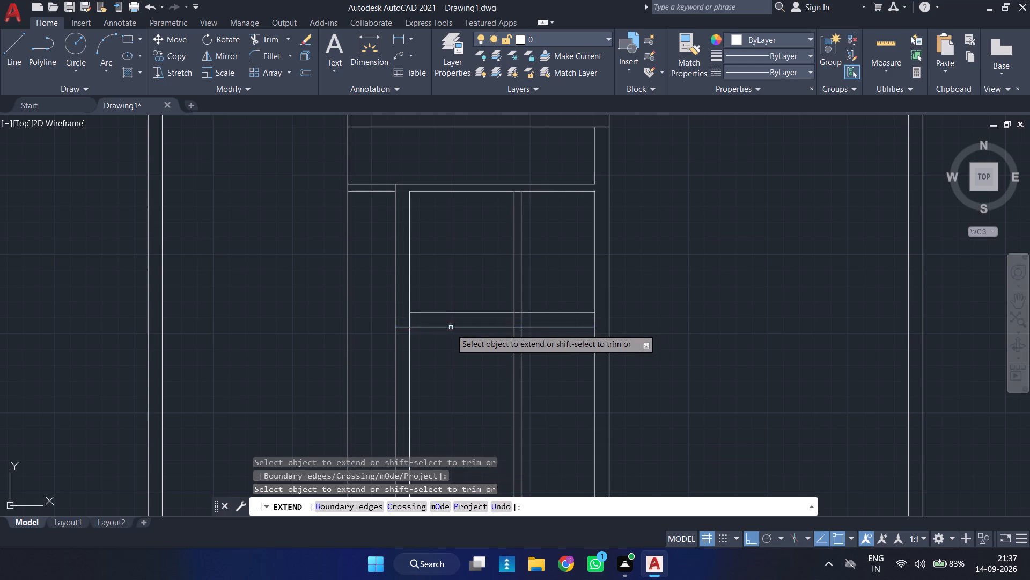
key("Escape")
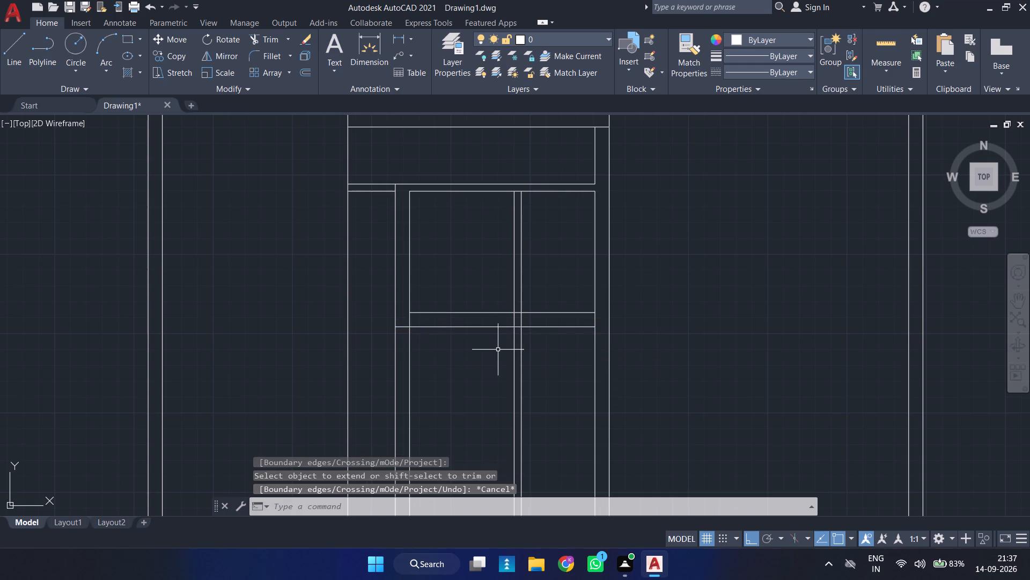
Extend the 4.5" vertical partition's right line up to the upper line of the 4.5" horizontal wall.
middle_click_drag(591, 352, 588, 424)
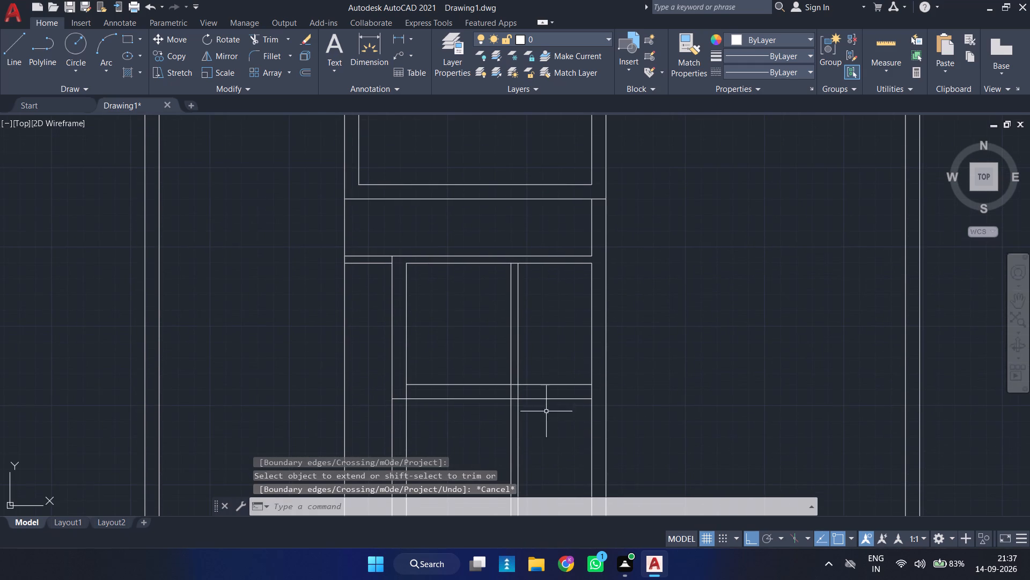
middle_click_drag(555, 325, 621, 338)
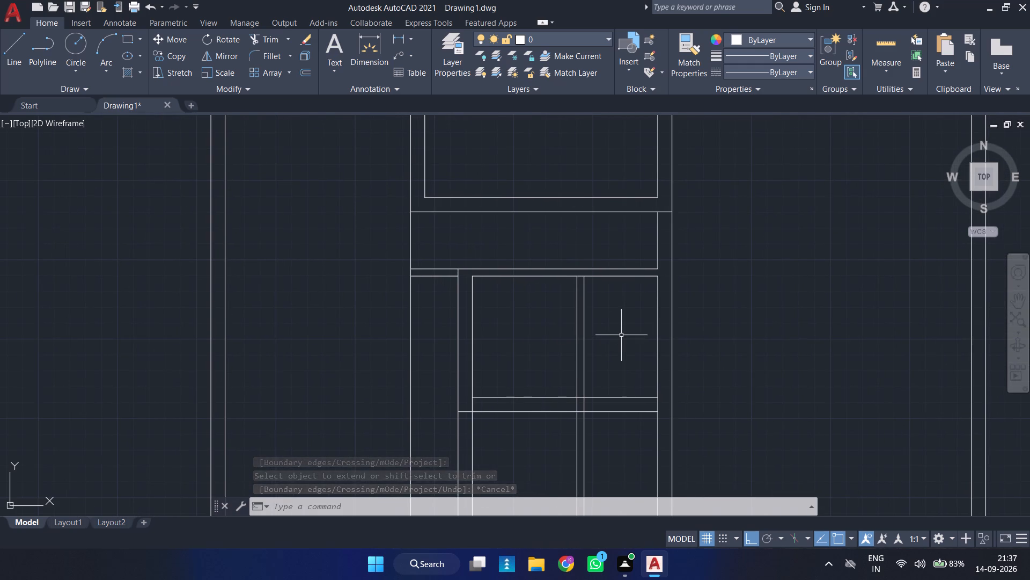
scroll(621, 335, "up", 1)
key("space")
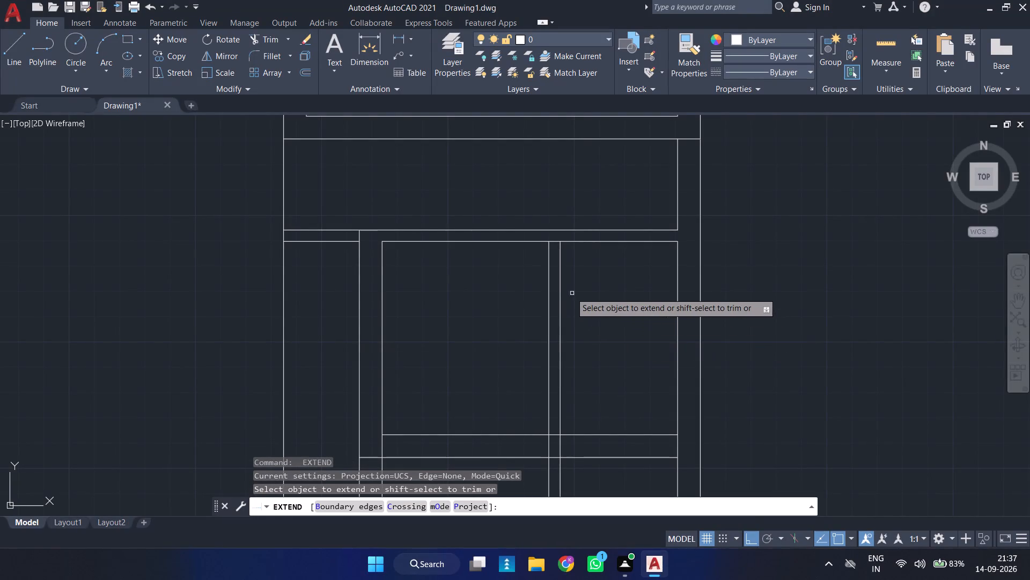
left_click(560, 289)
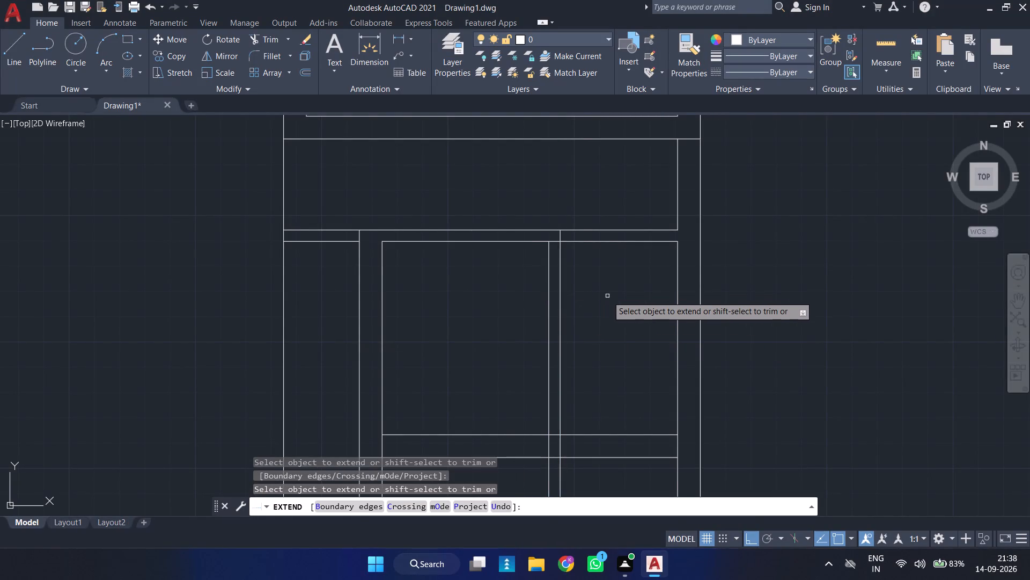
key("Escape")
Trim both 4.5" horizontal wall lines right of the vertical partition, plus the lower line's stub between the partition lines.
type("TR")
key("Return")
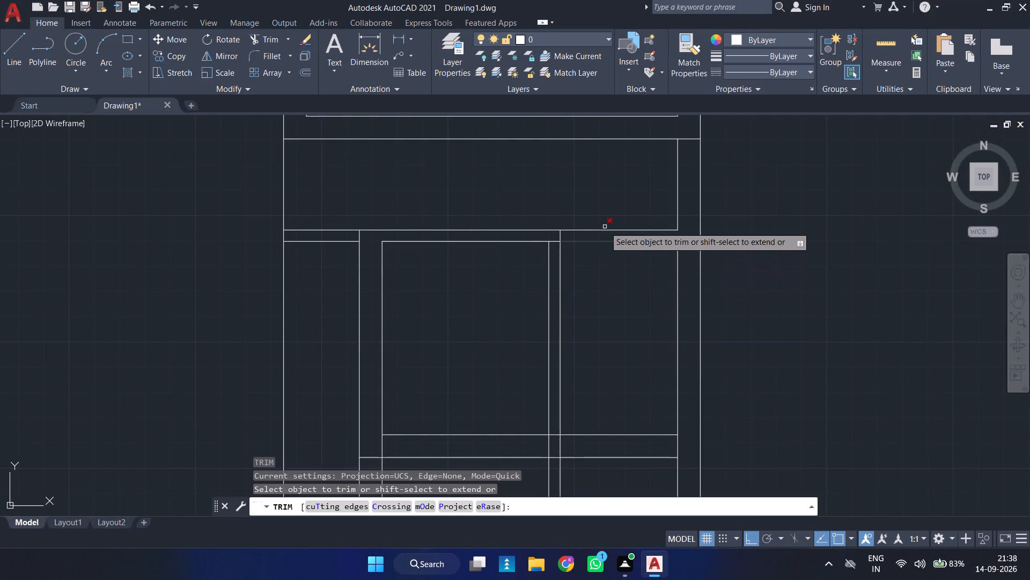
left_click_drag(606, 223, 606, 267)
scroll(554, 240, "up", 1)
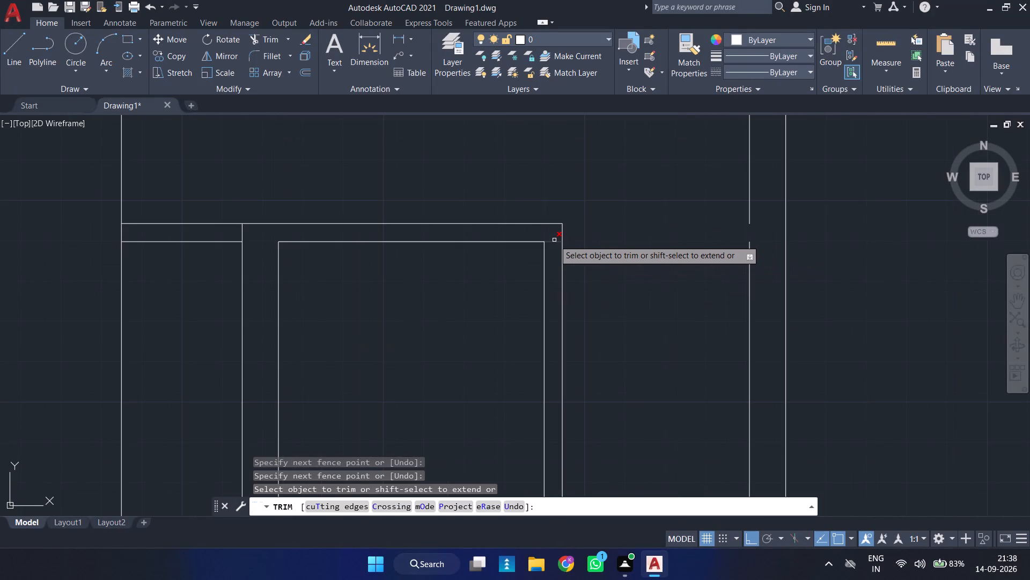
left_click_drag(554, 240, 554, 251)
scroll(663, 216, "down", 2)
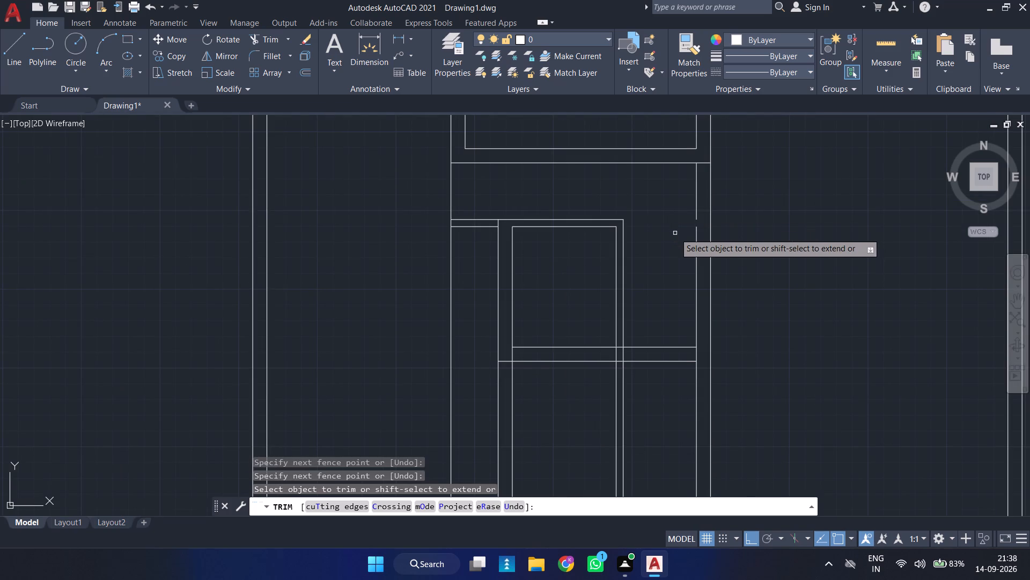
Trim the left 9" vertical wall's right line and both 4.5" partition lines where they cross the lower 9" horizontal wall.
middle_click_drag(674, 235, 639, 224)
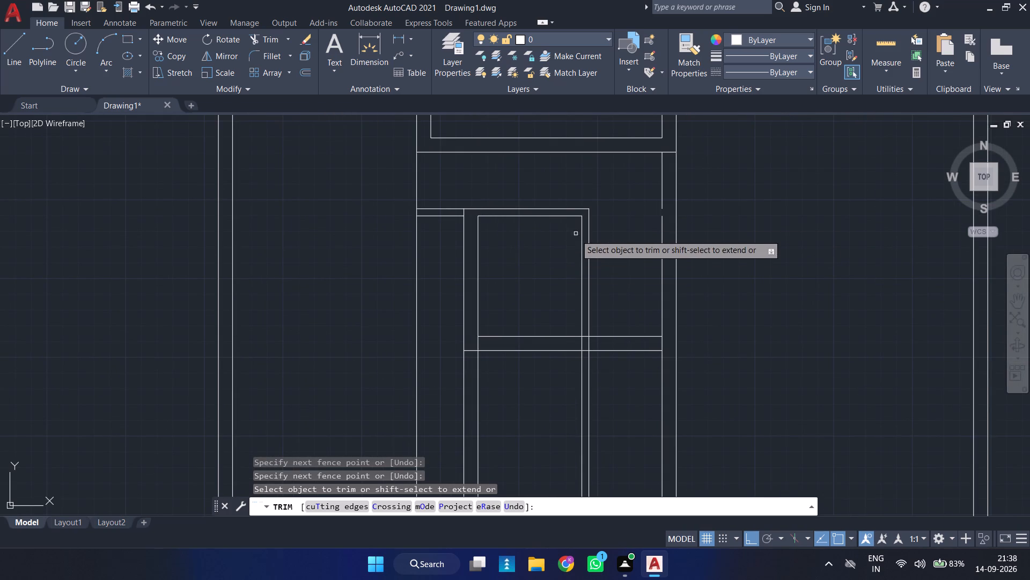
scroll(592, 329, "up", 2)
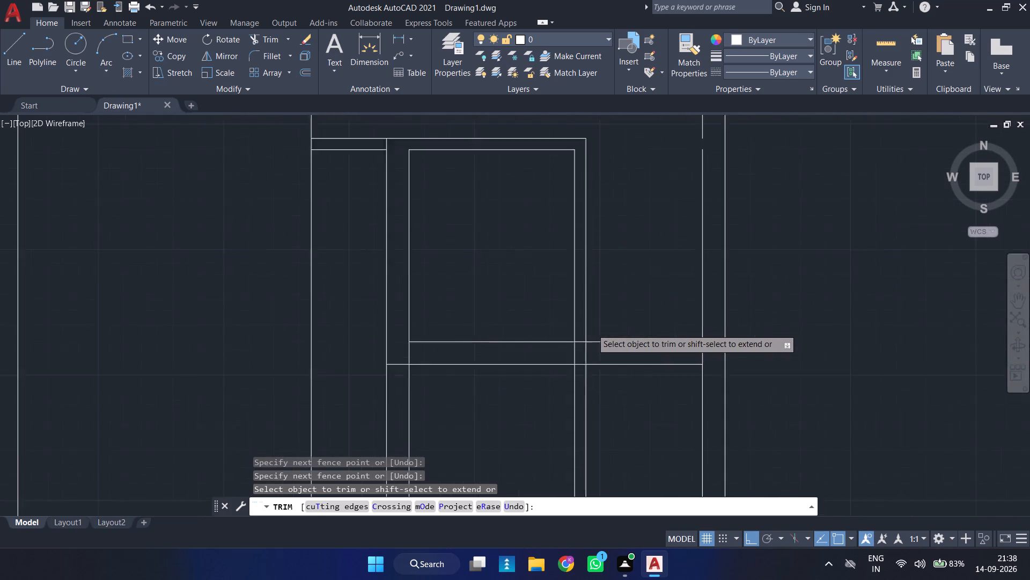
left_click_drag(282, 363, 354, 370)
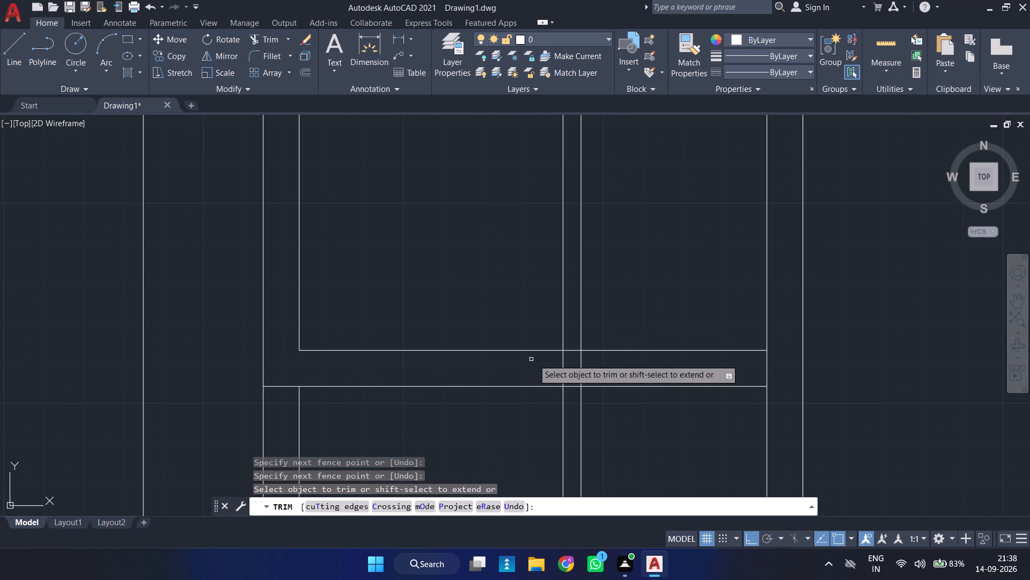
left_click_drag(575, 343, 604, 374)
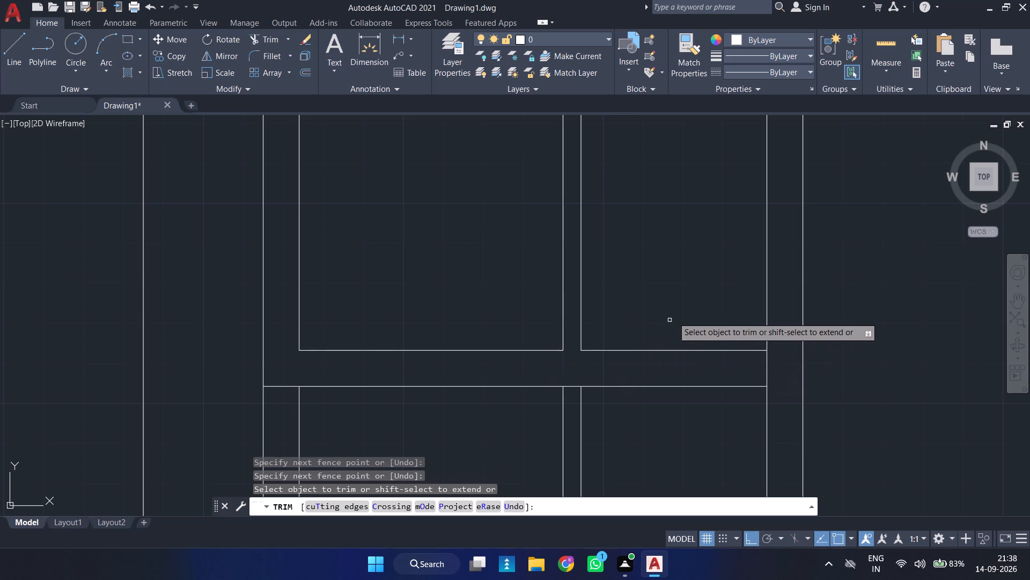
scroll(683, 308, "down", 3)
middle_click_drag(695, 274, 660, 347)
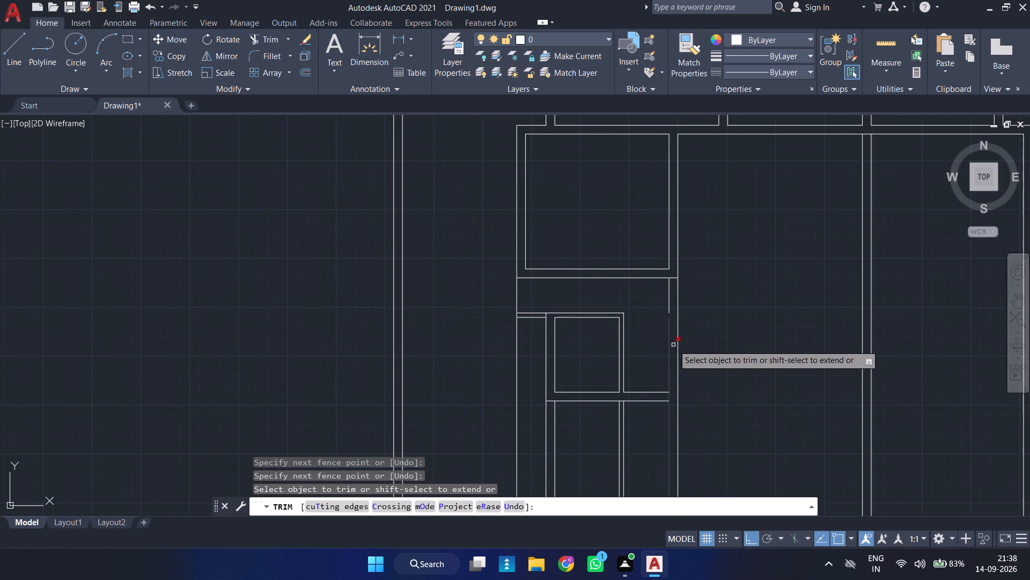
key("Escape")
Delete the short upper piece of the right vertical wall's inner line, and extend the lower piece up to the upper horizontal wall.
scroll(670, 318, "up", 3)
left_click(664, 290)
left_click(626, 275)
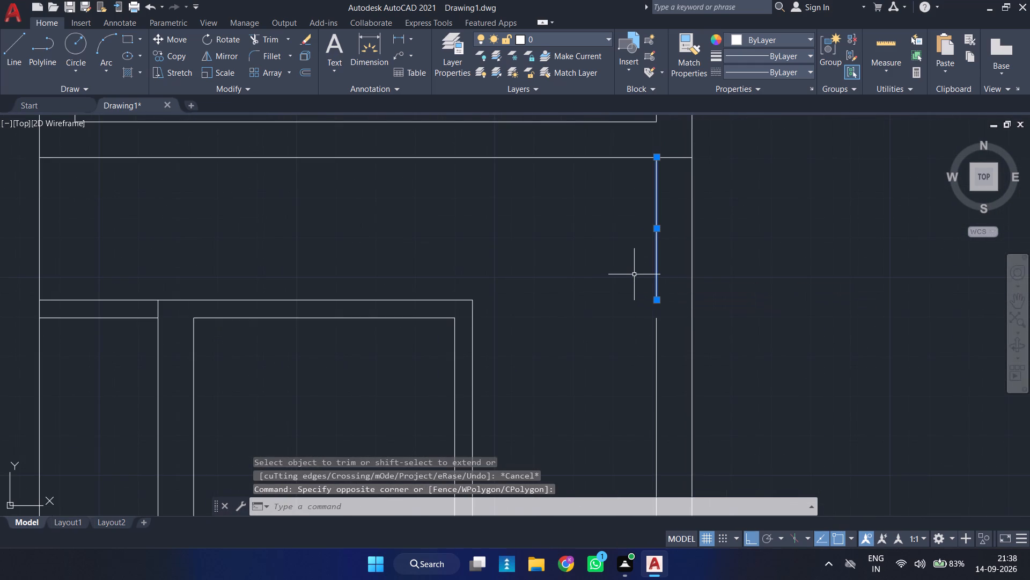
key("Delete")
key("e")
key("x")
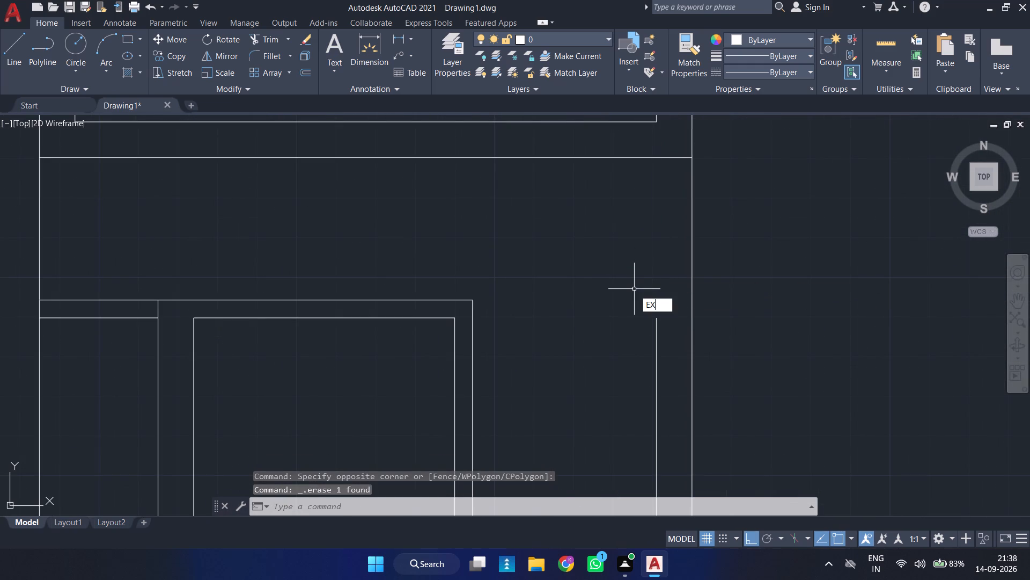
key("space")
left_click(657, 356)
key("Escape")
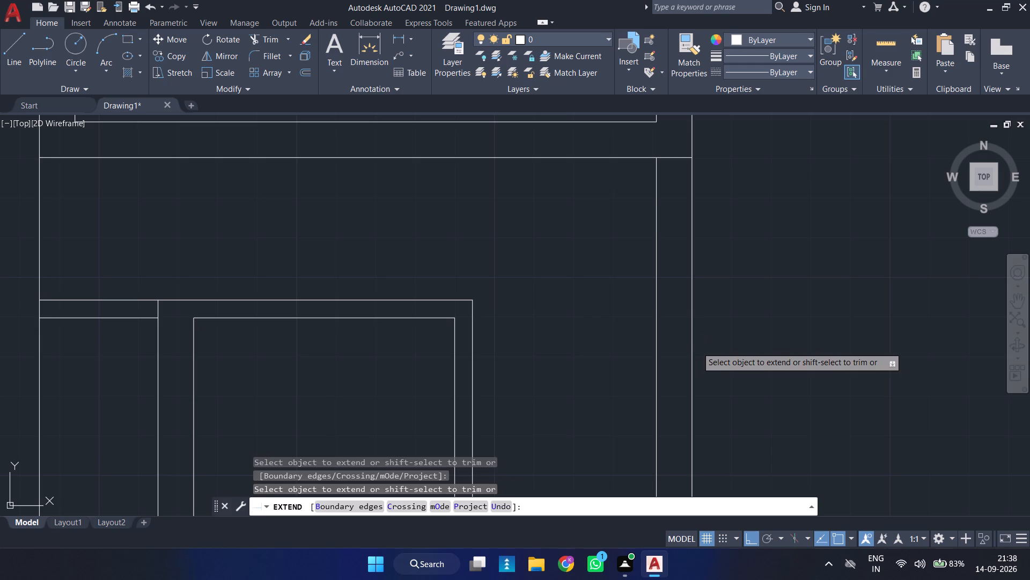
Delete the short lower line of the 4.5" horizontal wall in the narrow bay left of the small room.
scroll(733, 337, "down", 3)
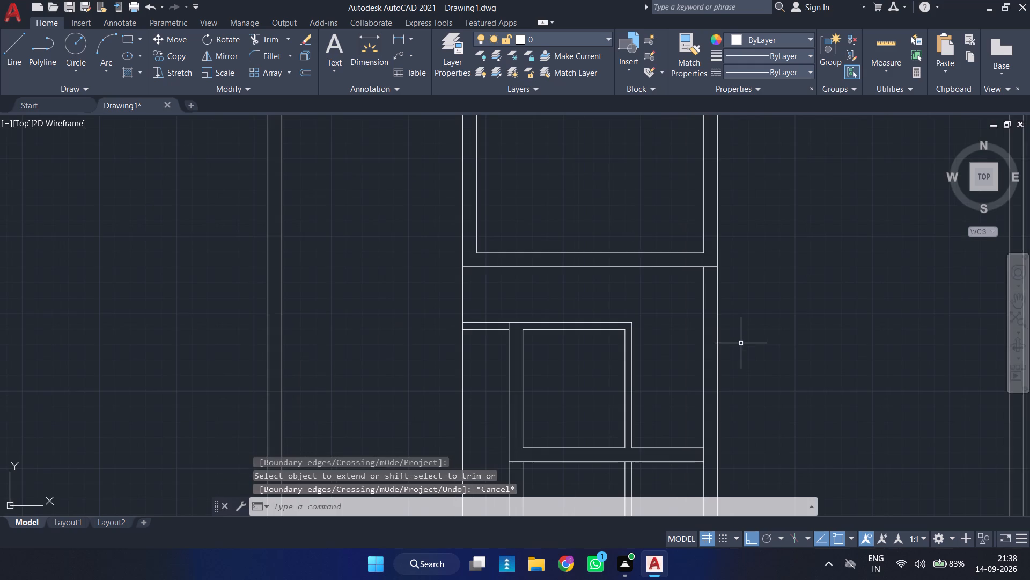
scroll(742, 346, "down", 2)
middle_click_drag(754, 387, 728, 323)
scroll(607, 307, "up", 3)
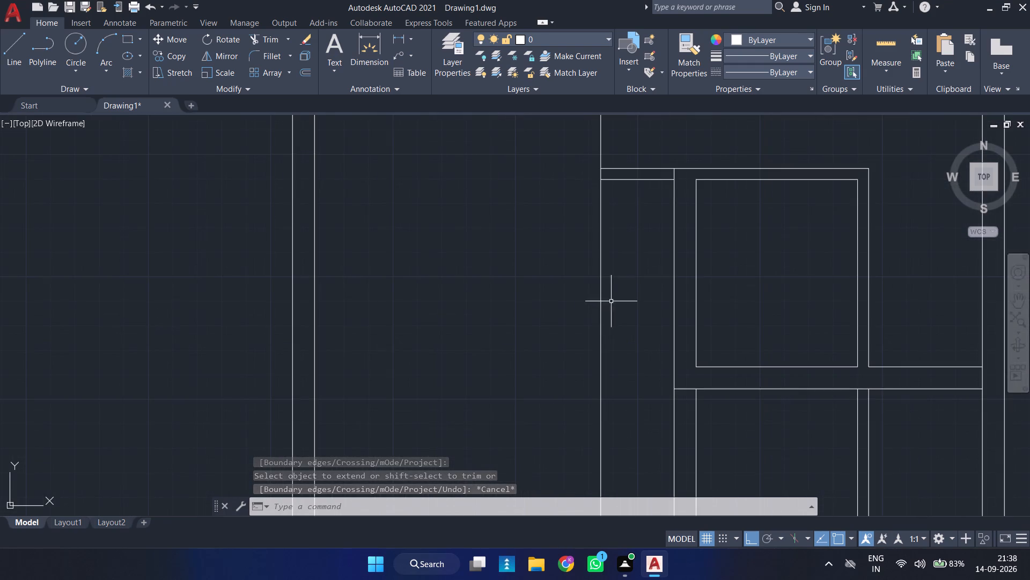
middle_click_drag(624, 288, 608, 358)
scroll(608, 259, "up", 1)
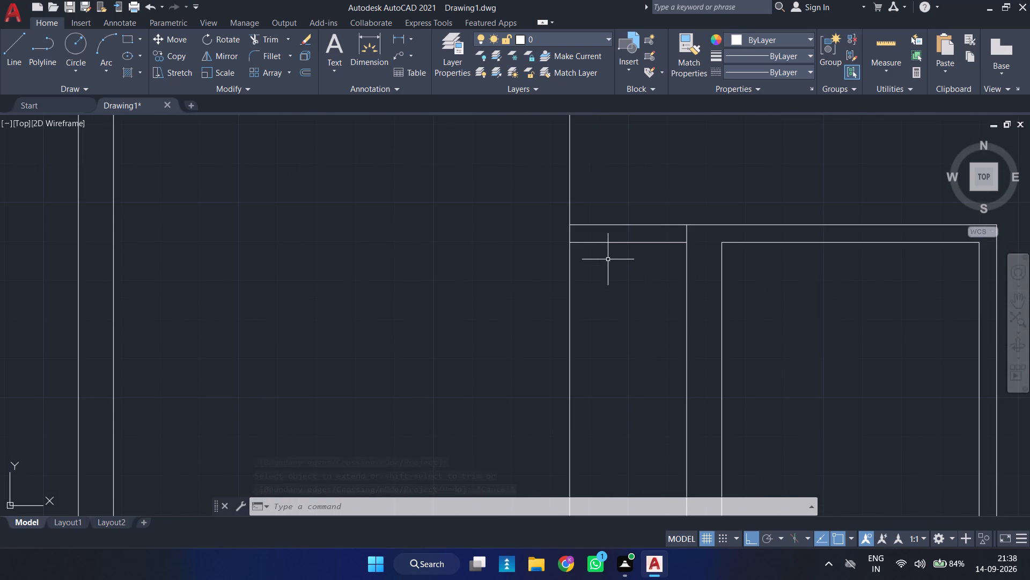
middle_click_drag(610, 264, 604, 320)
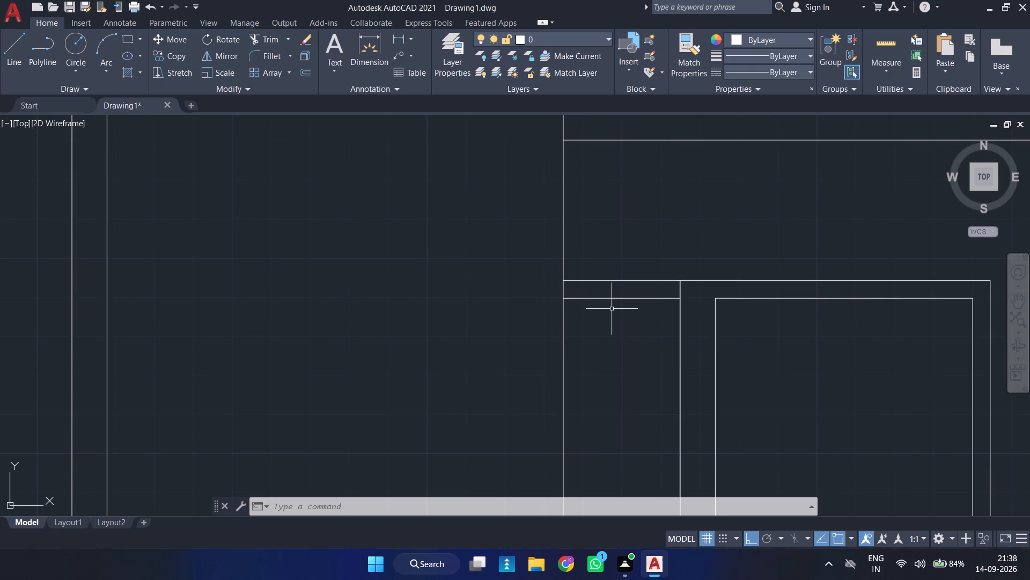
scroll(613, 300, "up", 2)
left_click(628, 286)
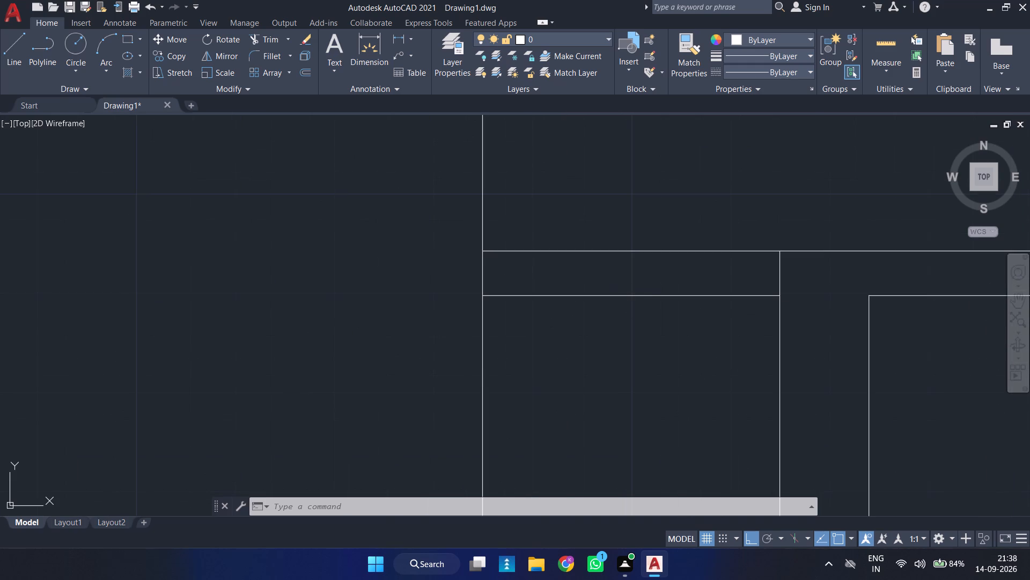
left_click(609, 322)
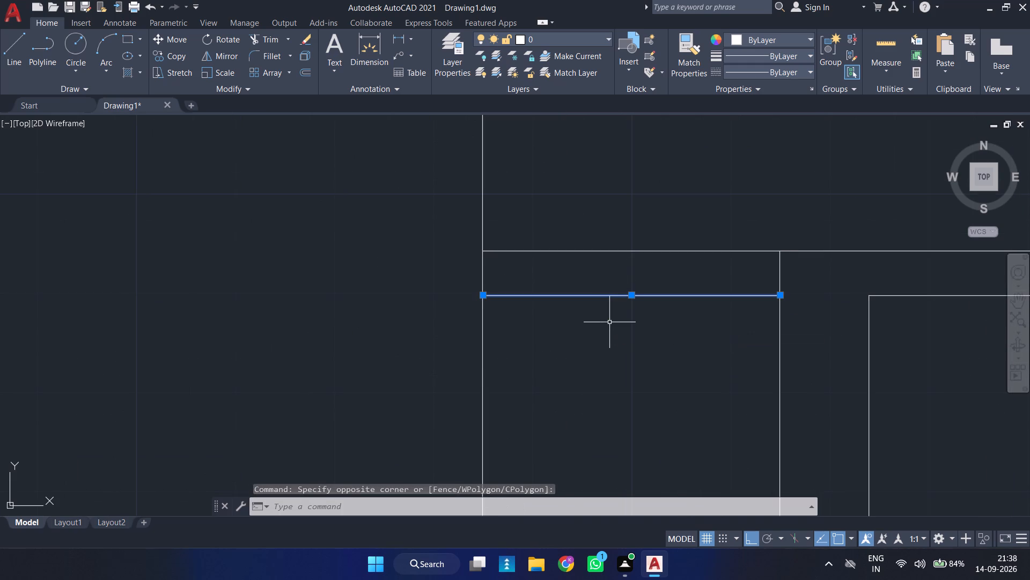
key("Delete")
Offset the 4.5" wall's upper line downward three times in succession at 10" spacing.
key("o")
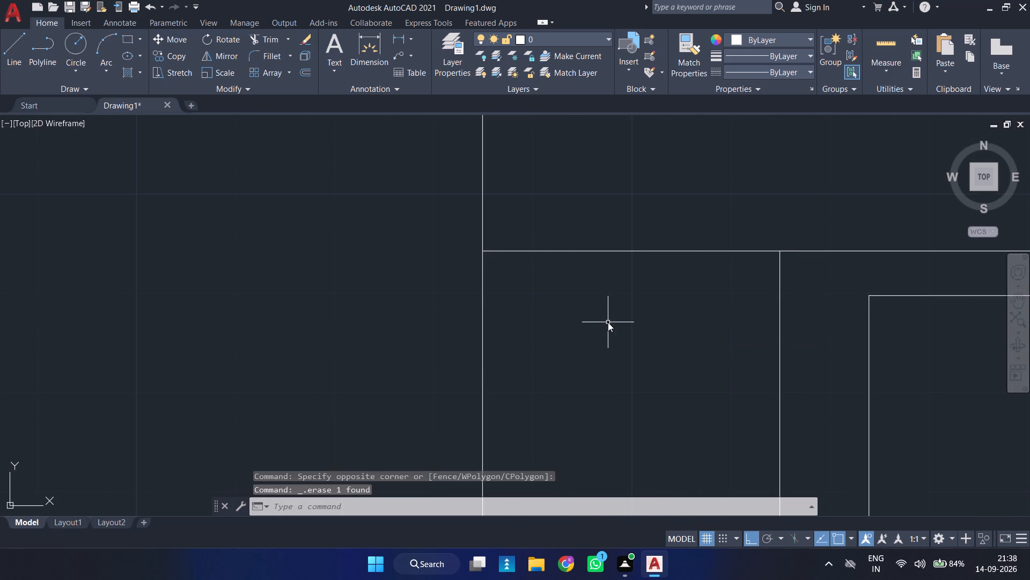
key("Return")
type("10")
key("Return")
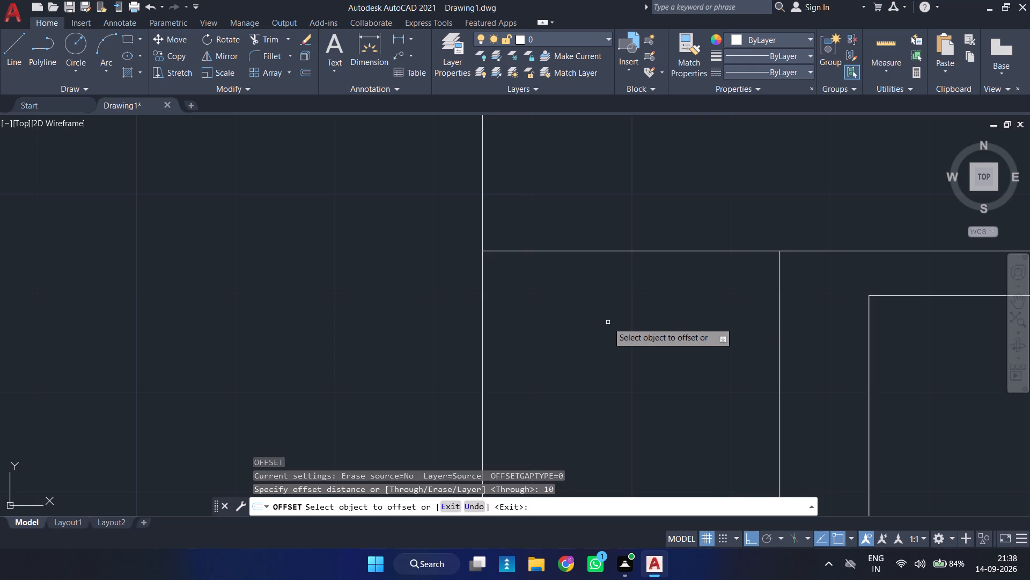
left_click(661, 252)
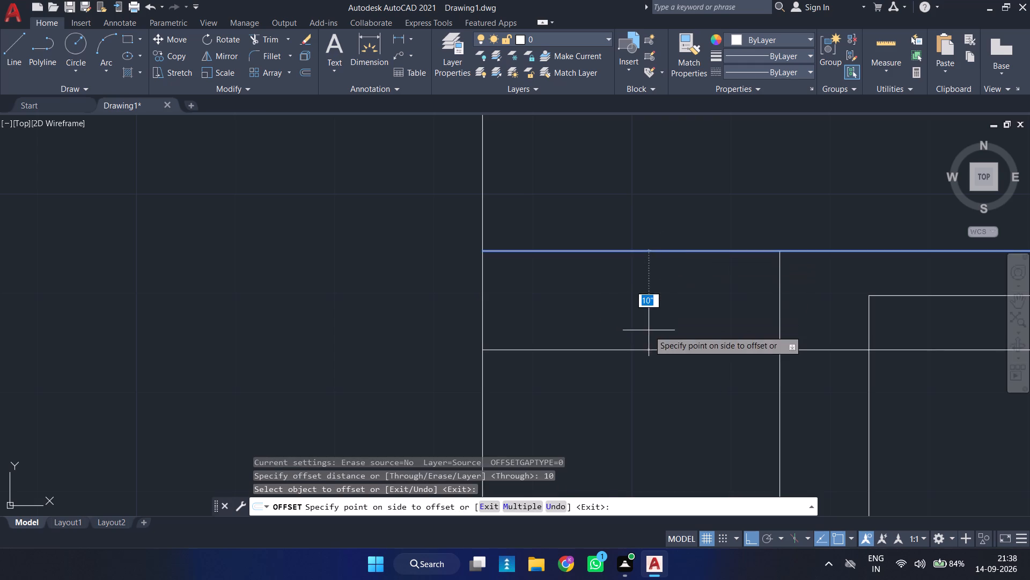
left_click(649, 330)
scroll(655, 320, "down", 3)
middle_click_drag(662, 332, 646, 293)
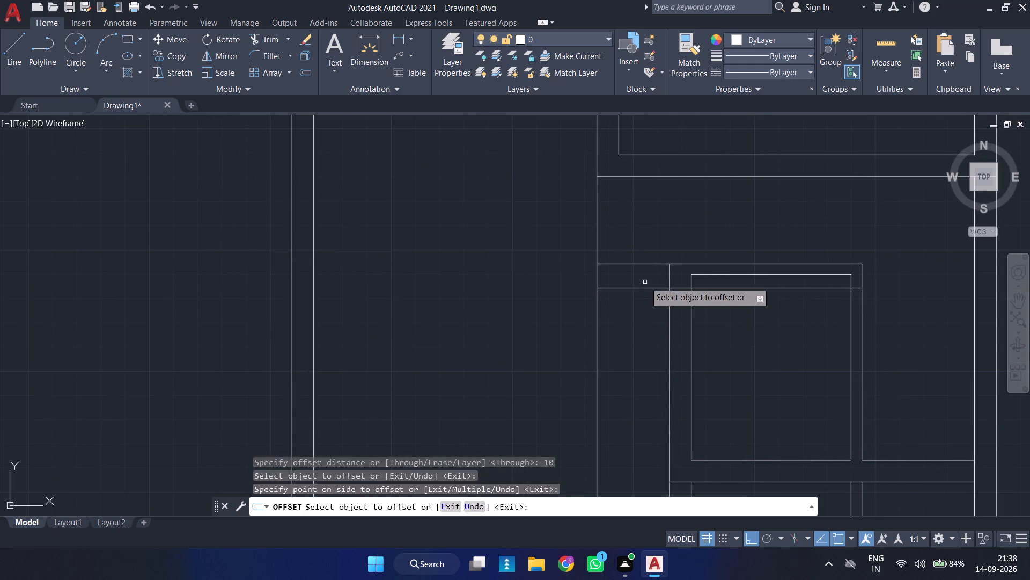
left_click(647, 288)
left_click(647, 339)
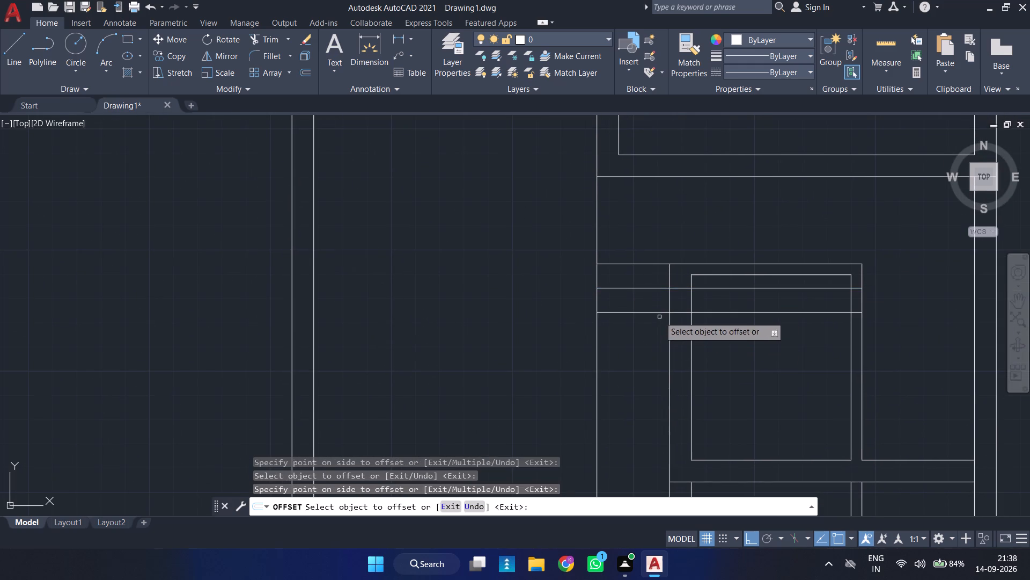
left_click(663, 313)
left_click(659, 347)
key("Escape")
Trim the three 10" offset lines across the small room and its side walls, keeping only their parts in the narrow bay.
type("TR")
key("space")
left_click_drag(754, 285, 748, 395)
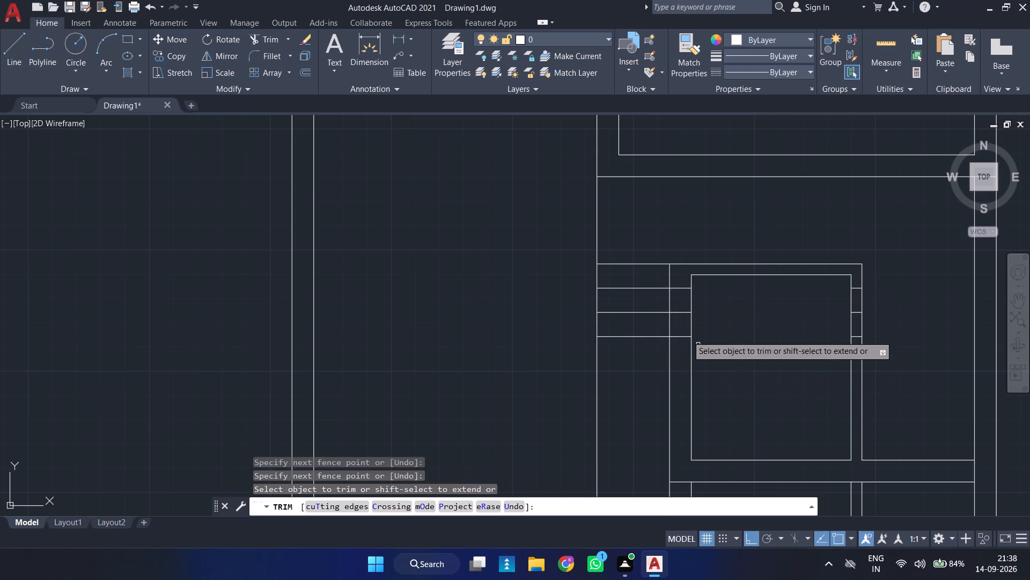
left_click_drag(682, 277, 686, 358)
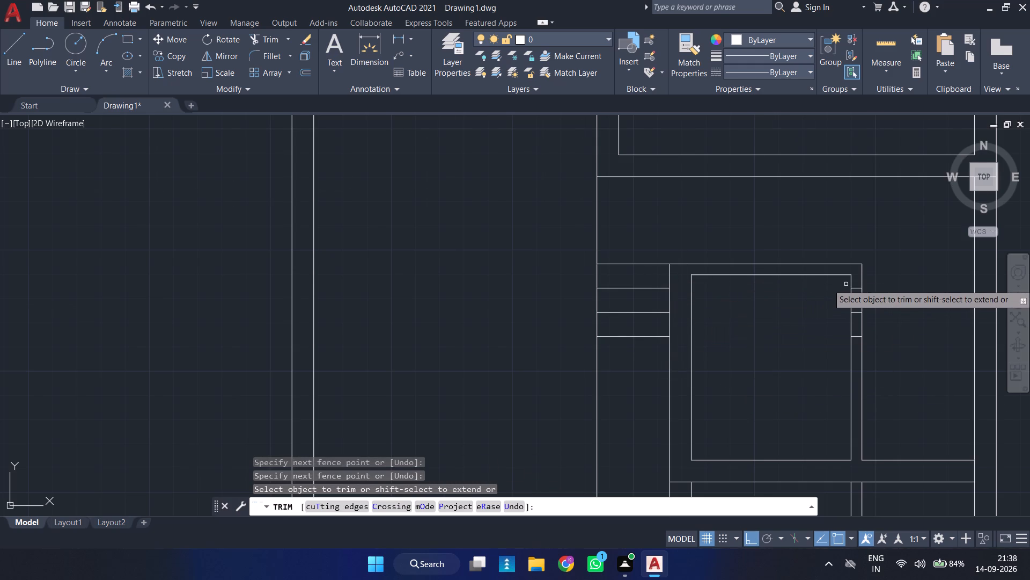
scroll(846, 284, "up", 2)
left_click_drag(866, 279, 868, 437)
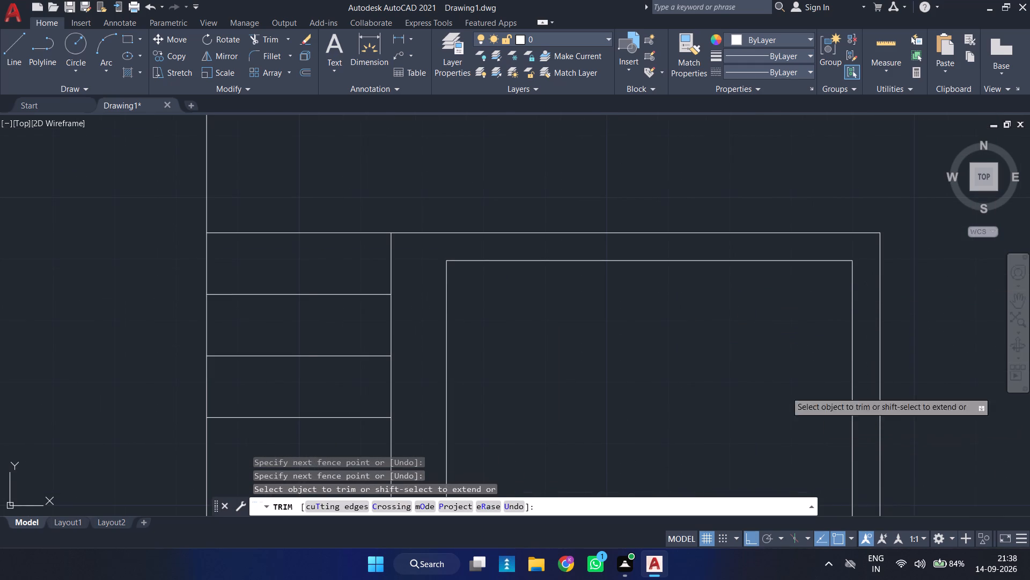
key("Escape")
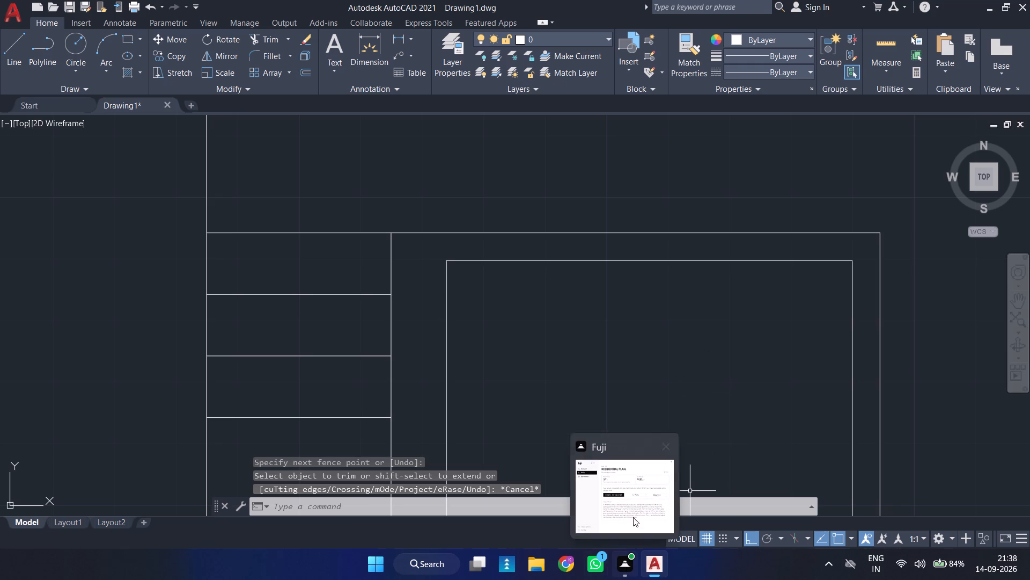
Extend the lower 9" horizontal wall's bottom line to the right vertical wall's outer line, and trim the inner vertical line between the horizontal wall's lines.
scroll(607, 233, "down", 3)
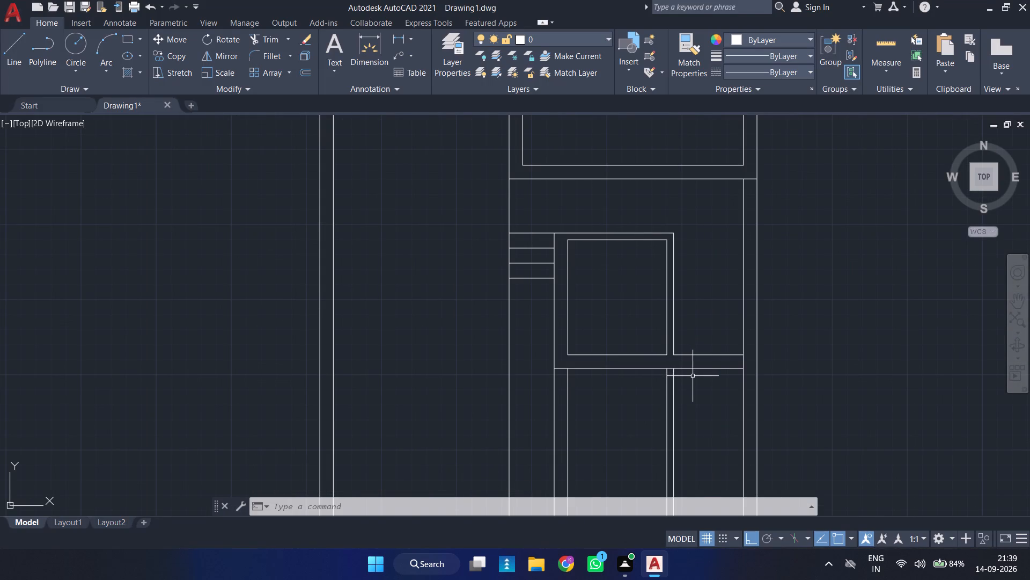
type("EX")
key("Return")
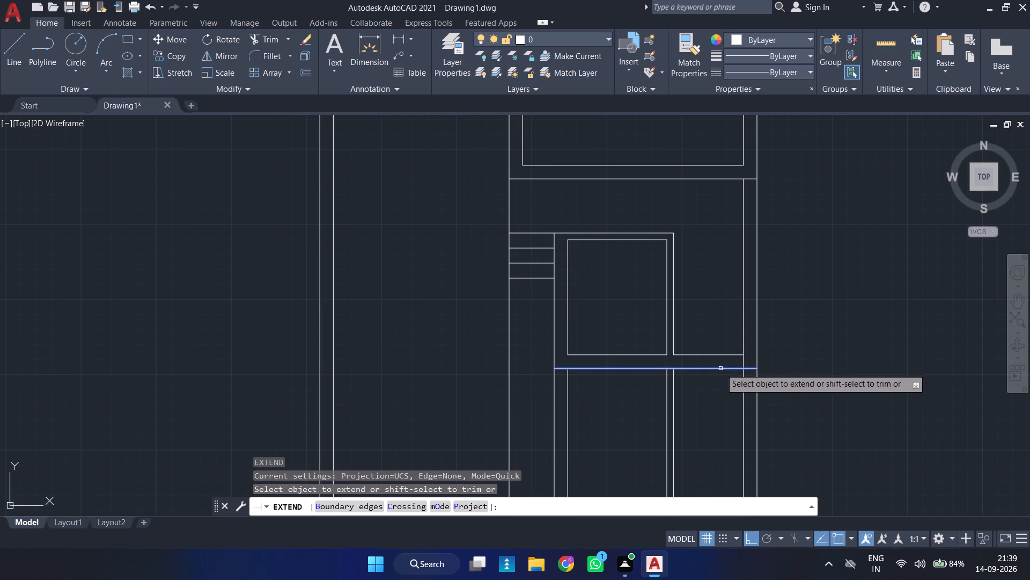
left_click(724, 369)
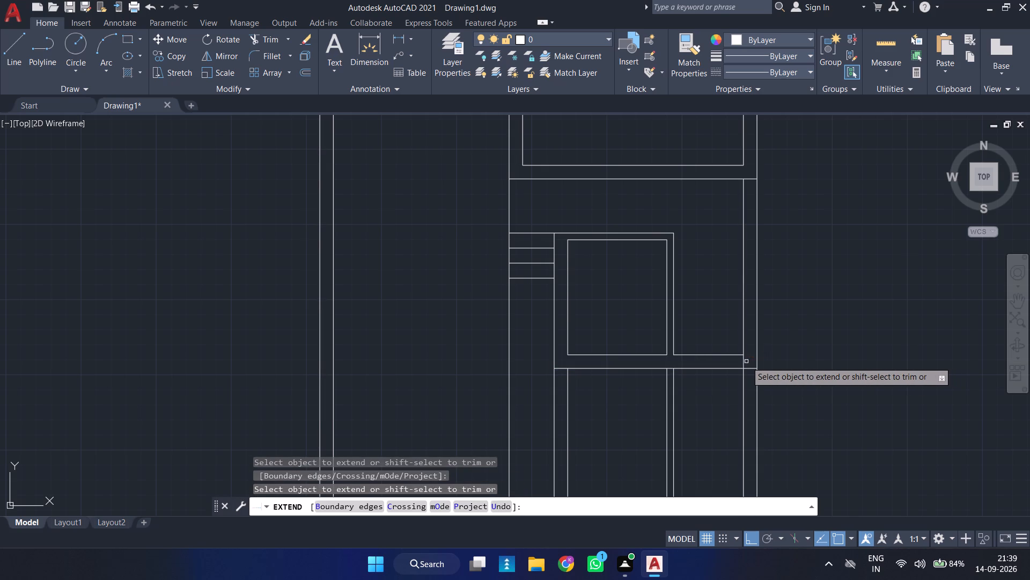
left_click_drag(747, 361, 731, 365, "shift")
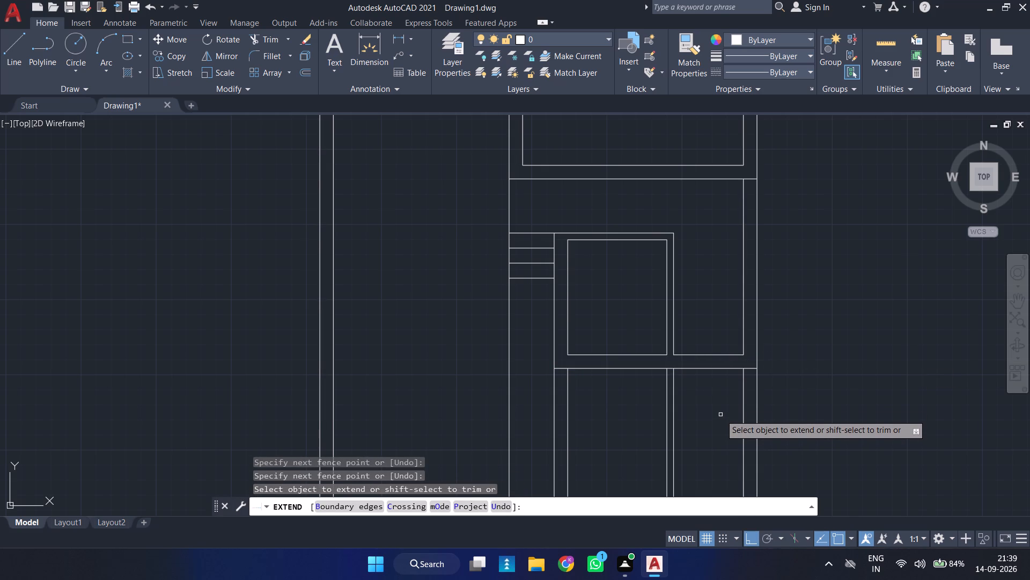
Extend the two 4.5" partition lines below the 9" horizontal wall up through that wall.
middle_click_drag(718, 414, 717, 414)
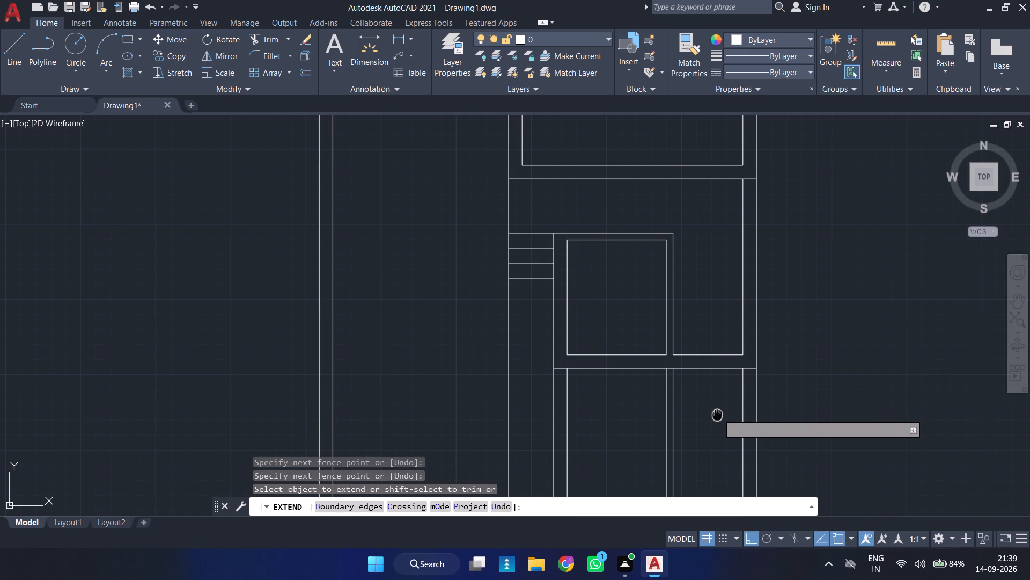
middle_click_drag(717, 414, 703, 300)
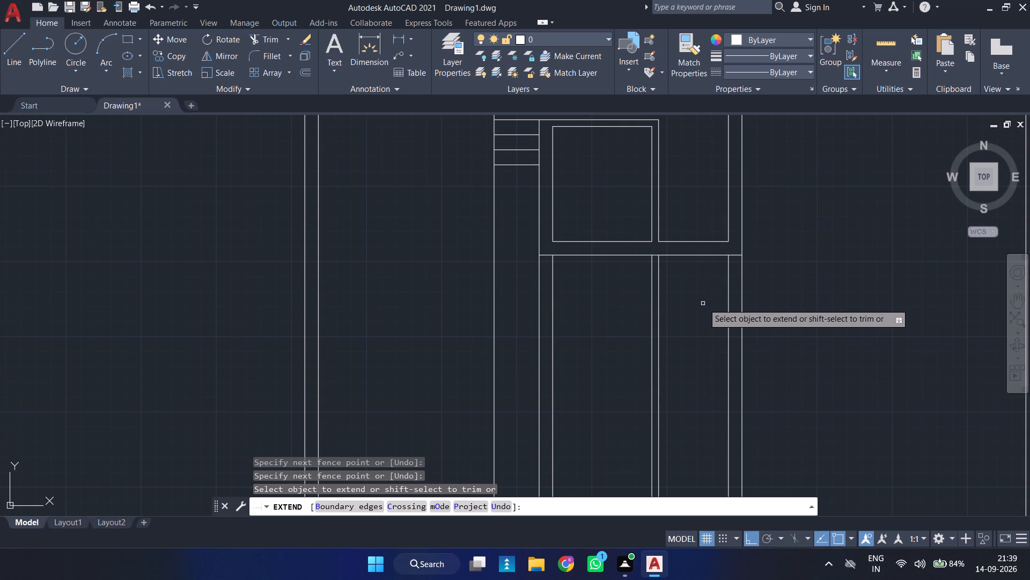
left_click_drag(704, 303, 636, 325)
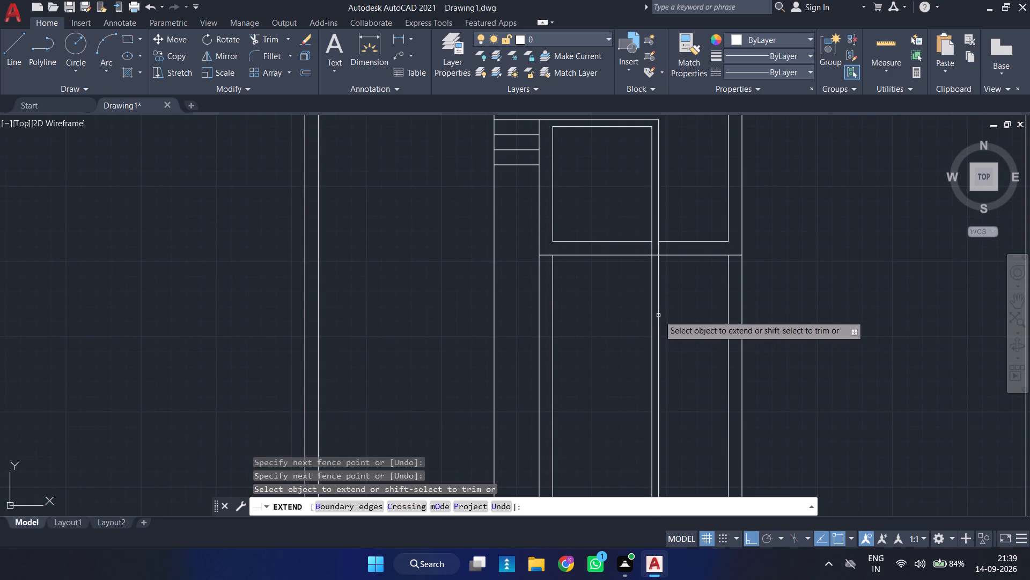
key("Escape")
Trim both partition lines below and across the 9" horizontal wall, plus that wall's bottom line between the left vertical wall's lines.
key("t")
type("R")
key("space")
left_click_drag(680, 302, 680, 301)
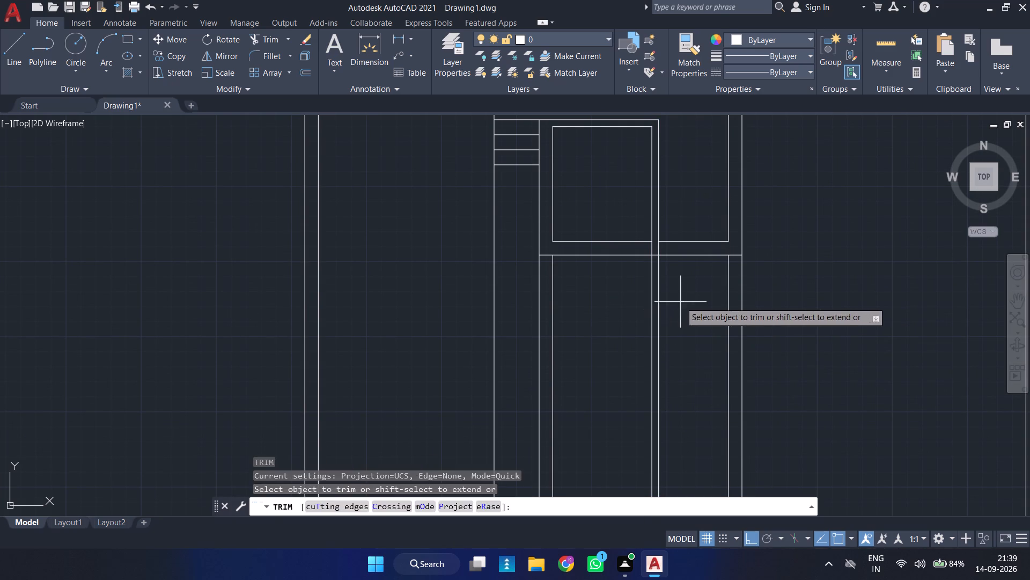
left_click_drag(680, 301, 631, 325)
scroll(659, 249, "up", 2)
left_click_drag(668, 248, 634, 253)
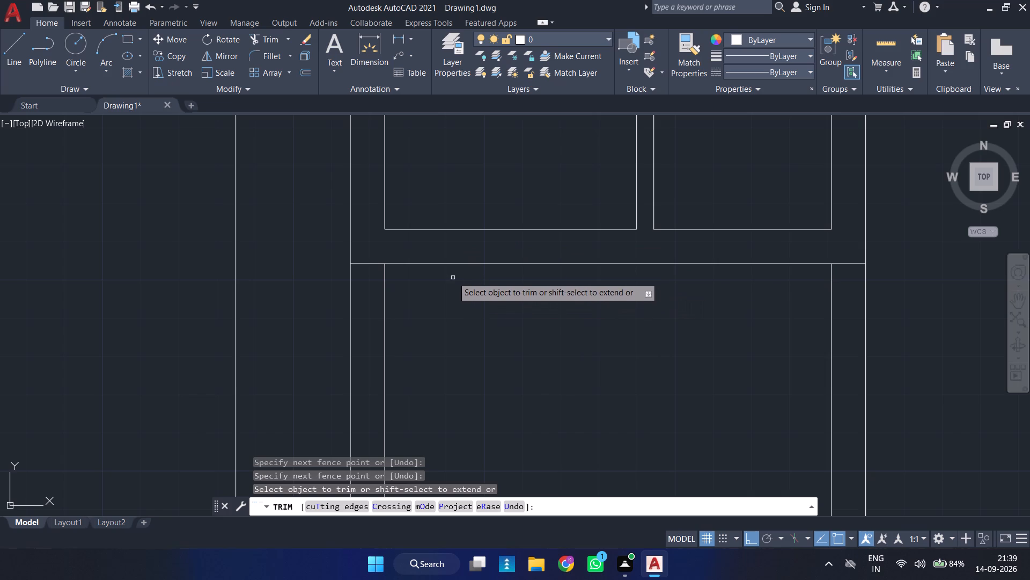
left_click_drag(379, 249, 373, 279)
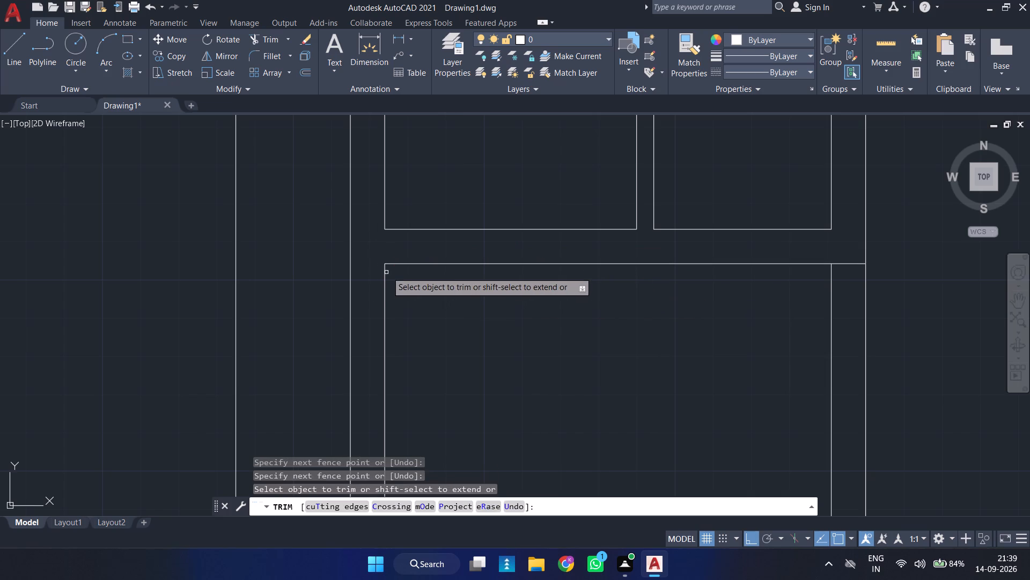
key("Escape")
Trim both lines of the small rooms' right vertical wall where they continue below the lower 9" horizontal wall.
scroll(682, 349, "down", 4)
middle_click_drag(675, 363, 612, 302)
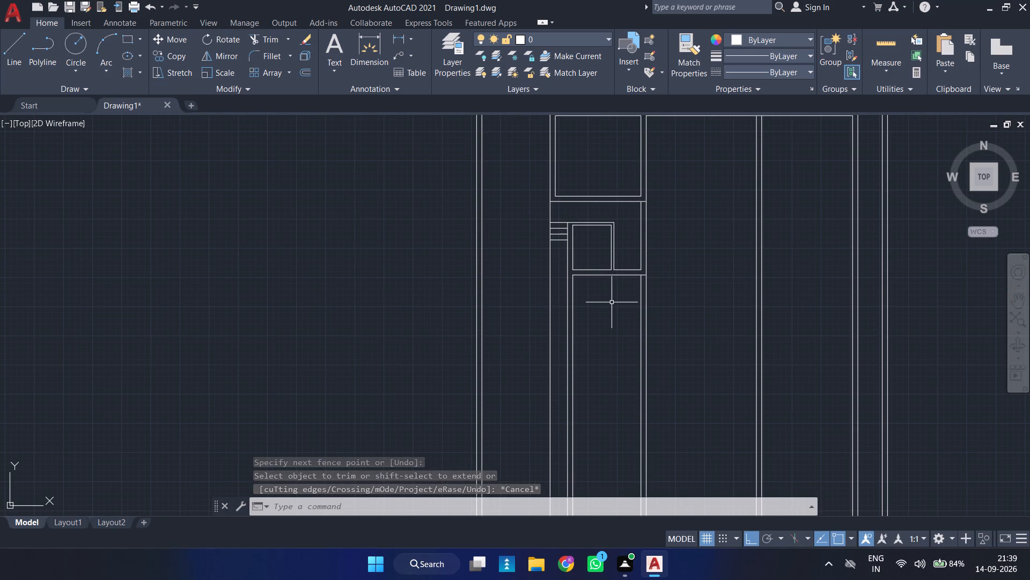
type("TR")
key("space")
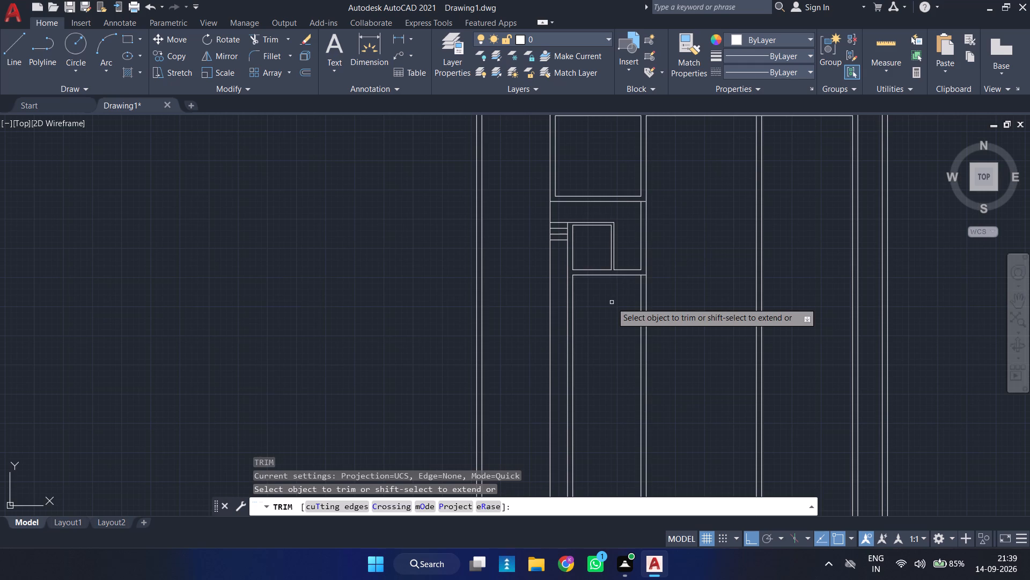
scroll(667, 272, "up", 3)
left_click_drag(623, 298, 526, 354)
scroll(632, 350, "down", 1)
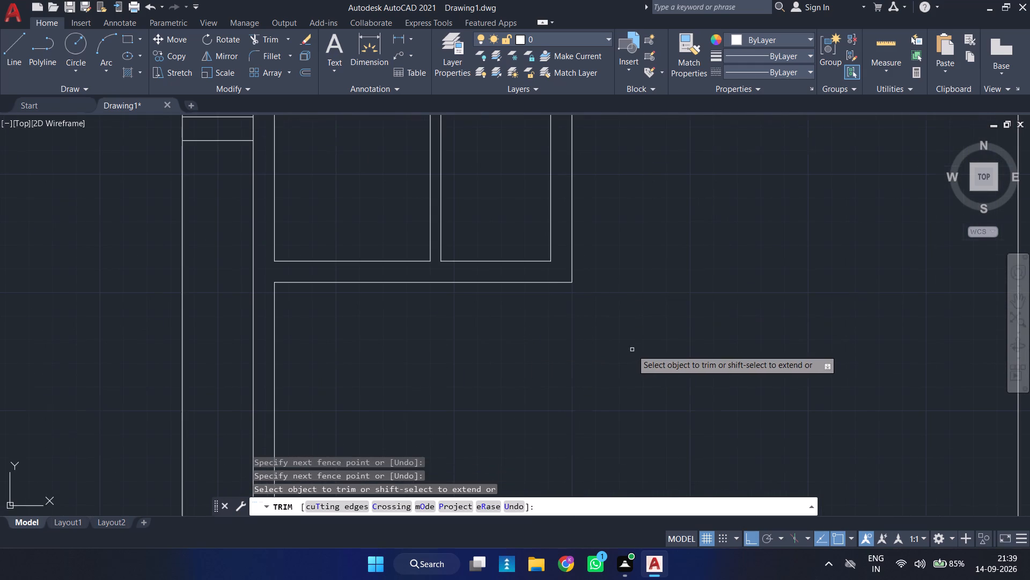
scroll(632, 350, "down", 2)
key("Escape")
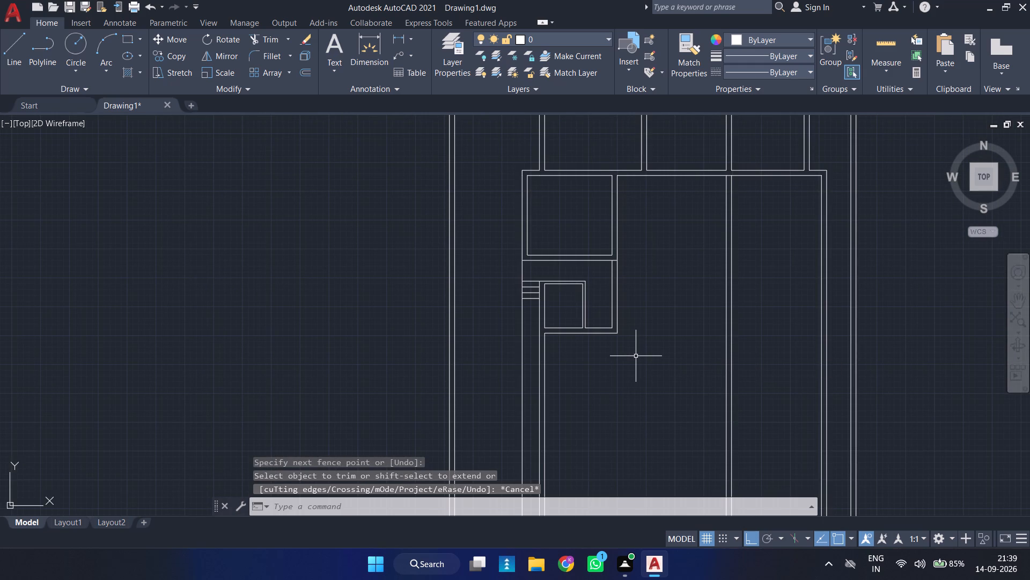
Trim the outermost left vertical line of the plan below the three 10"-spaced lines.
middle_click_drag(630, 356, 584, 312)
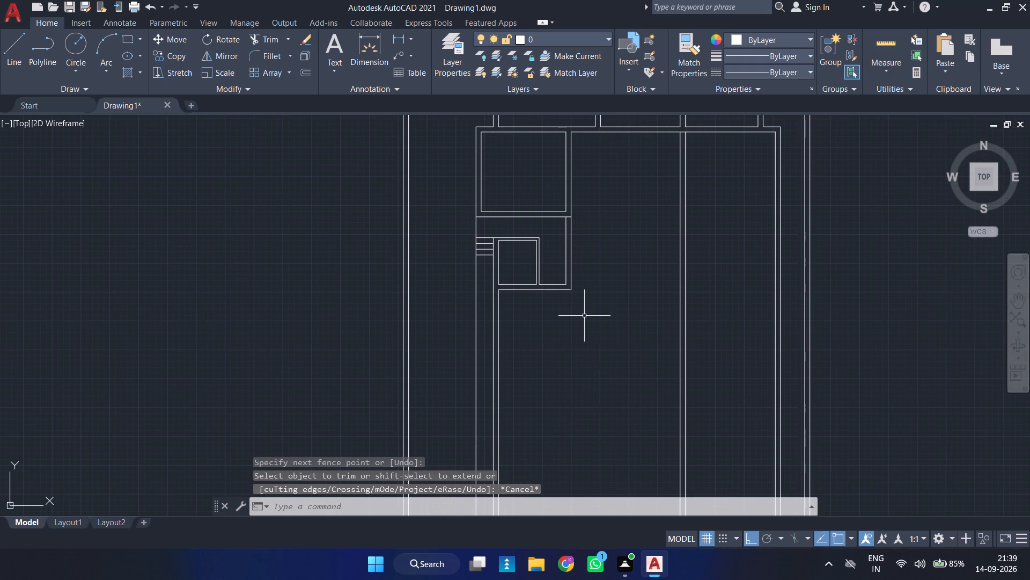
type("TR")
key("Return")
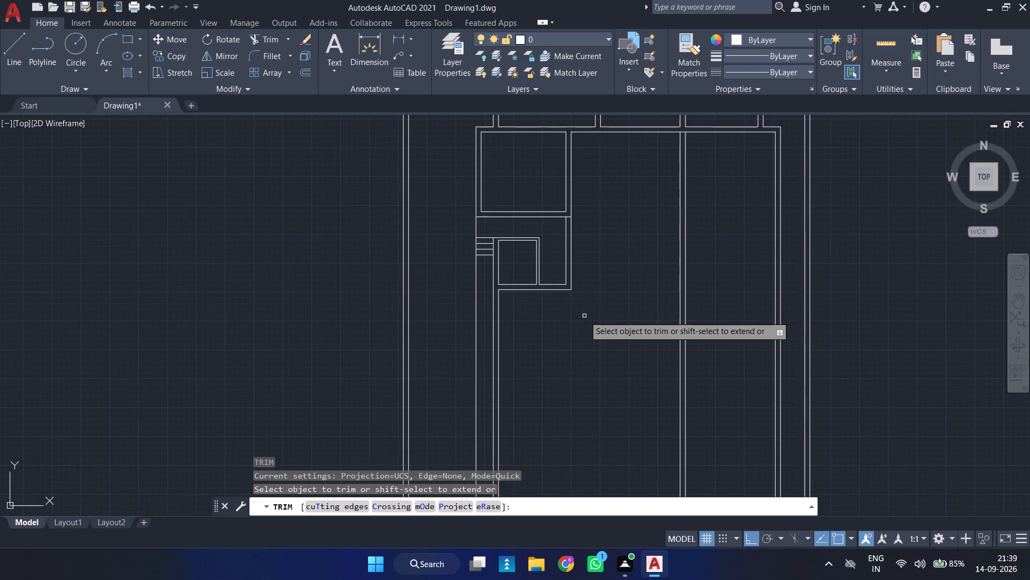
left_click(476, 276)
key("Escape")
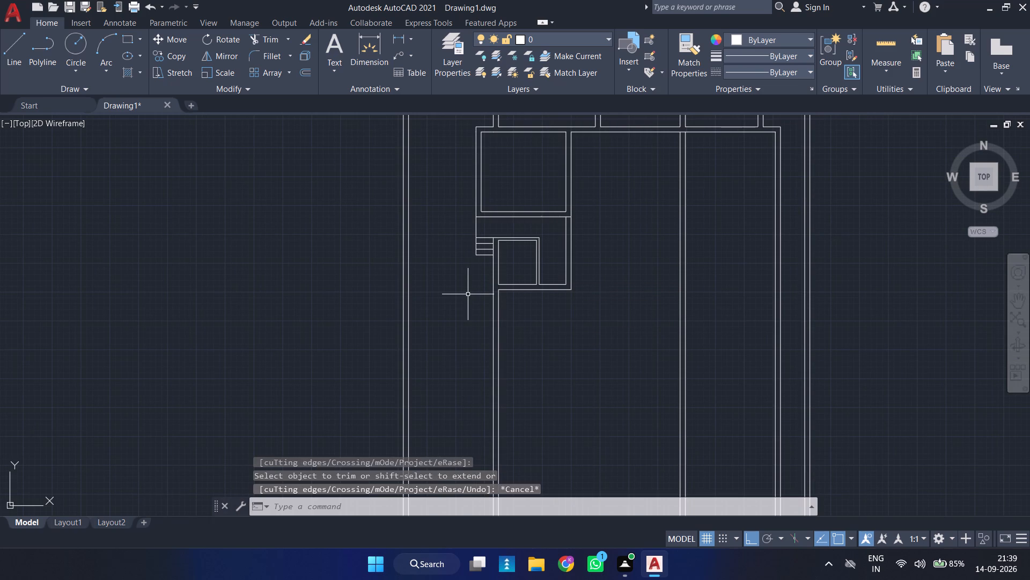
Offset the lower horizontal wall's bottom line 12' downward, and offset that copy 9" further down to form a new wall.
key("o")
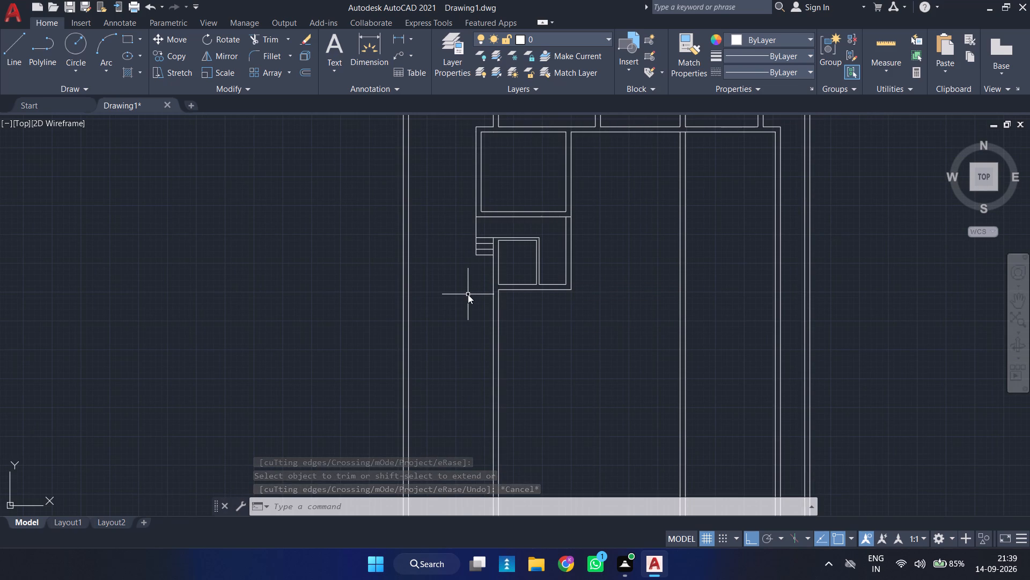
key("Return")
type("12'")
key("Return")
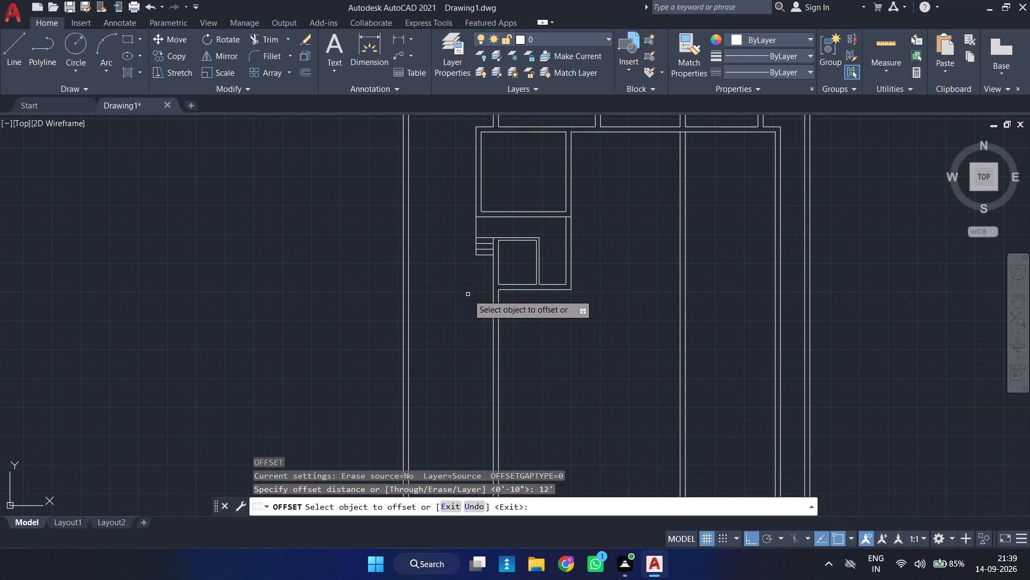
scroll(498, 278, "up", 3)
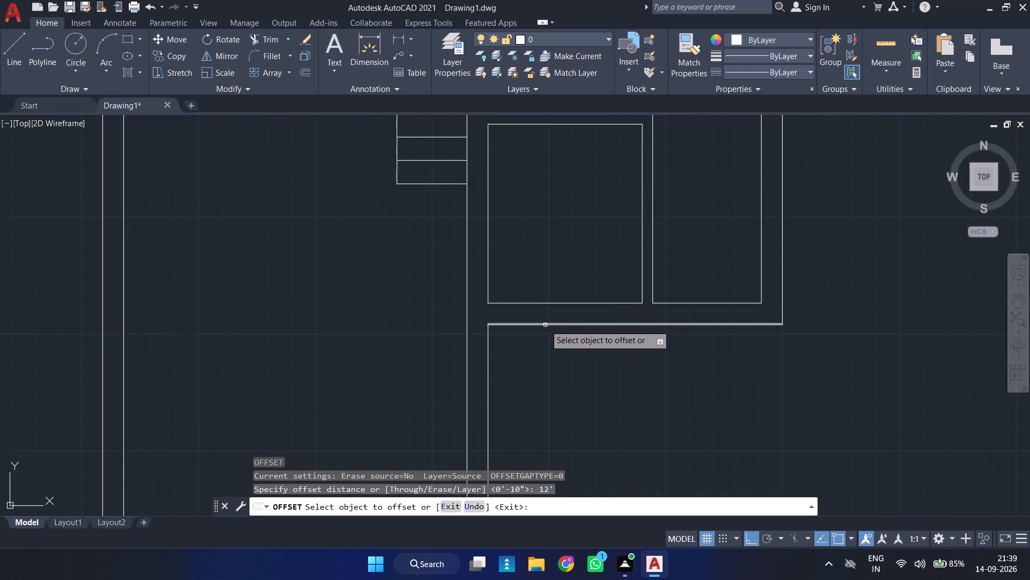
left_click(545, 325)
scroll(554, 388, "down", 3)
middle_click_drag(573, 404, 512, 306)
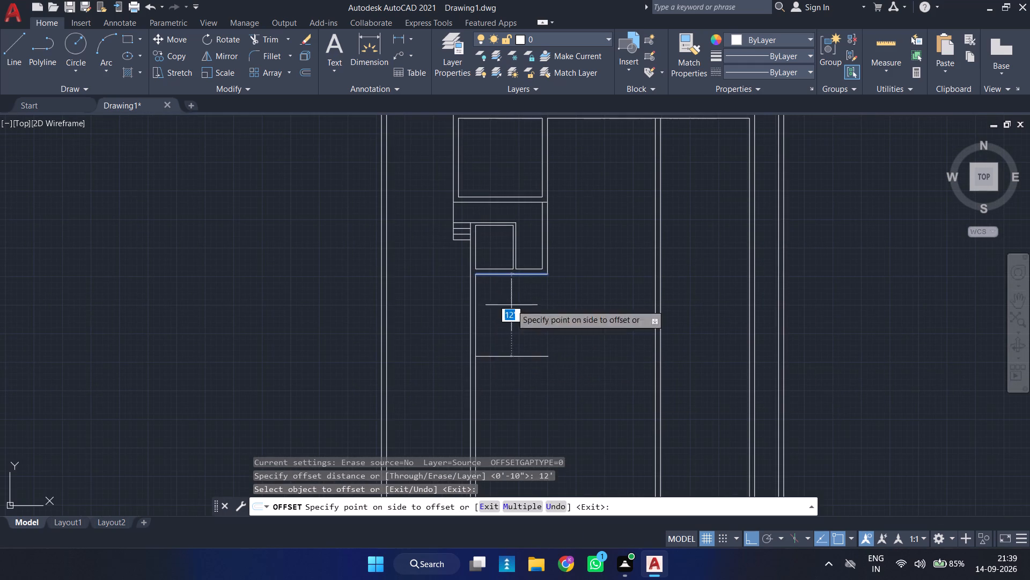
left_click(489, 360)
left_click(499, 356)
key("9")
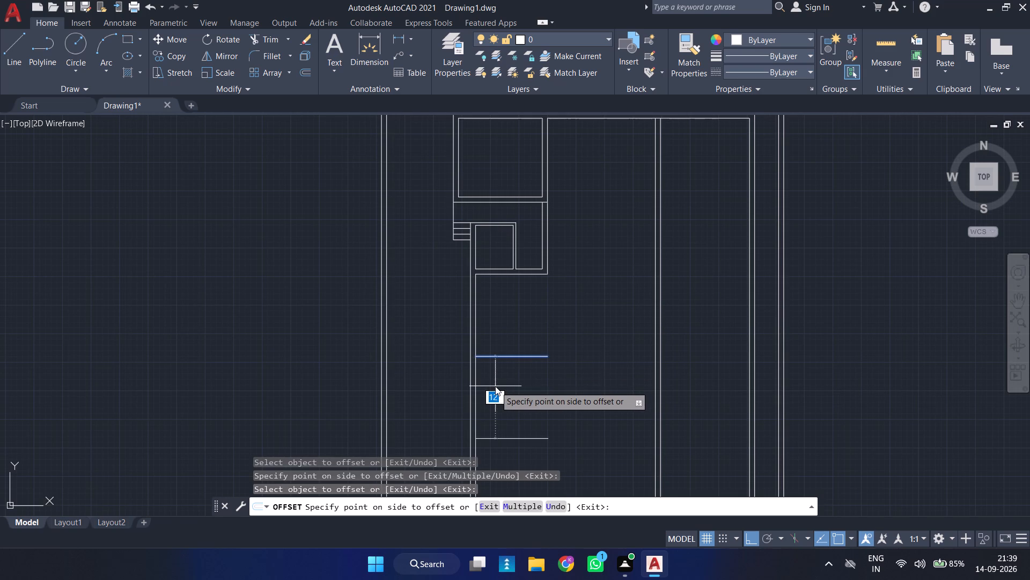
key("Return")
key("Escape")
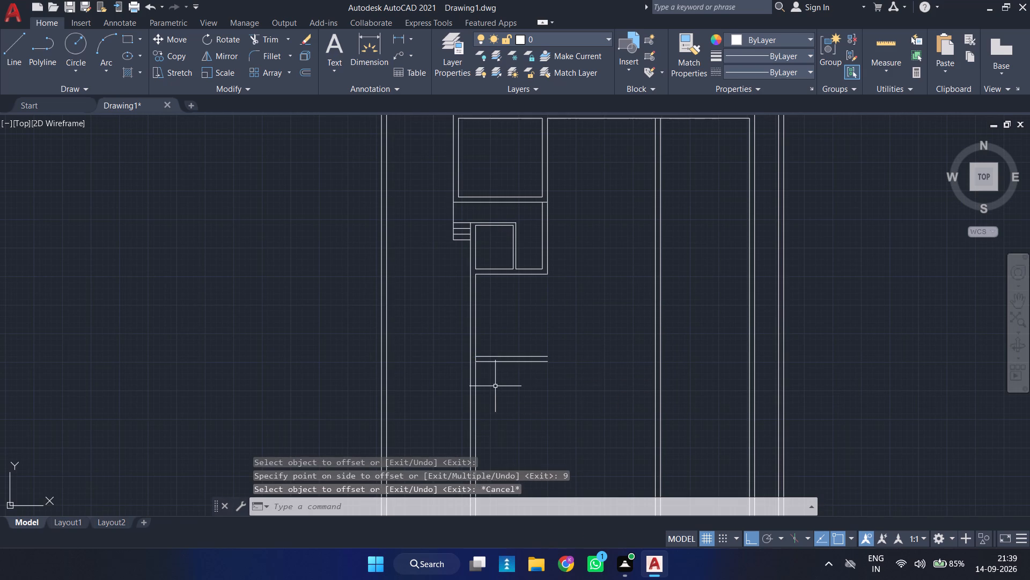
Offset the left wall's inner vertical line 14' to the right, and offset that copy 9" further right as the new room's wall.
key("o")
key("Return")
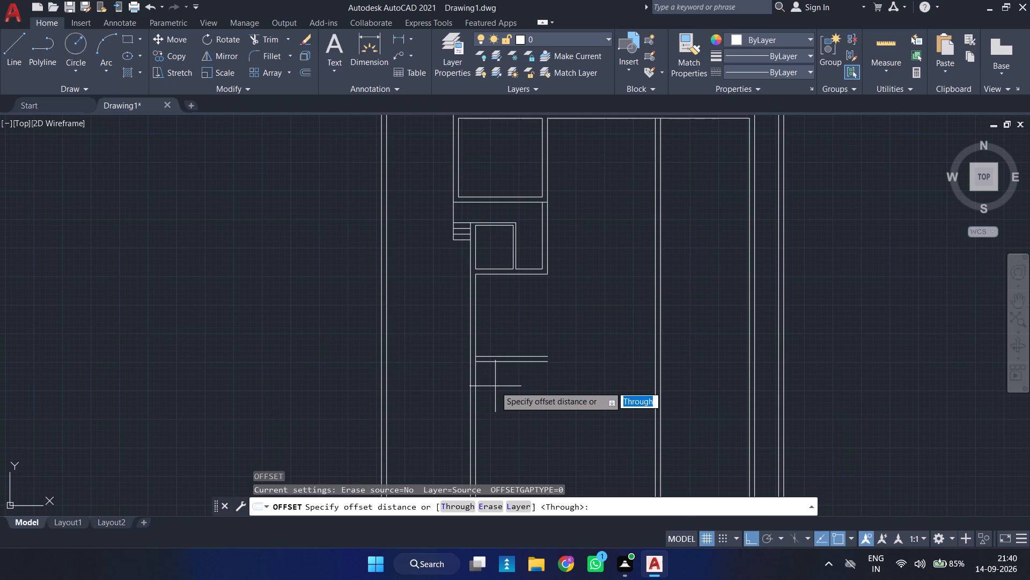
type("14'")
key("Return")
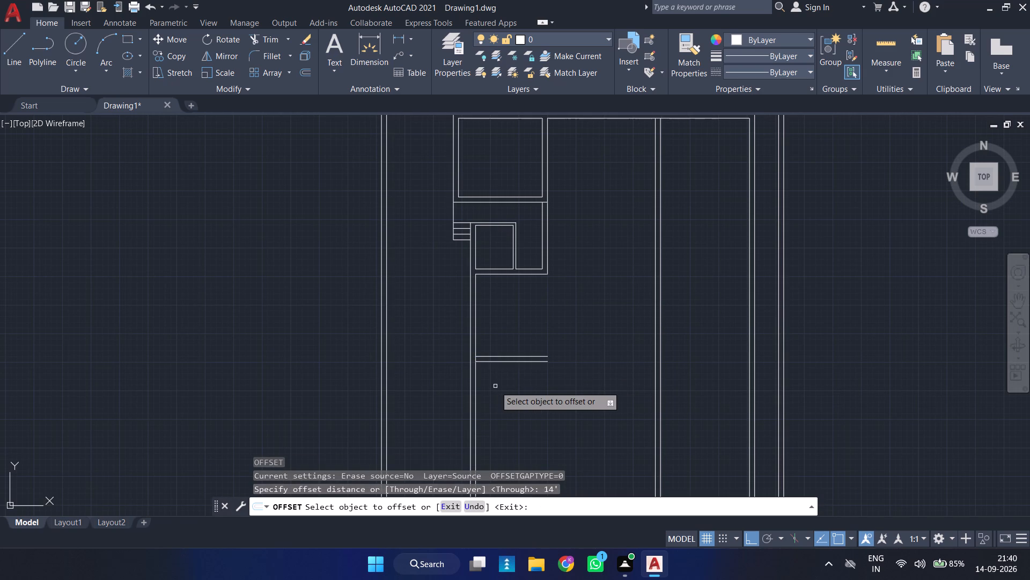
left_click(476, 336)
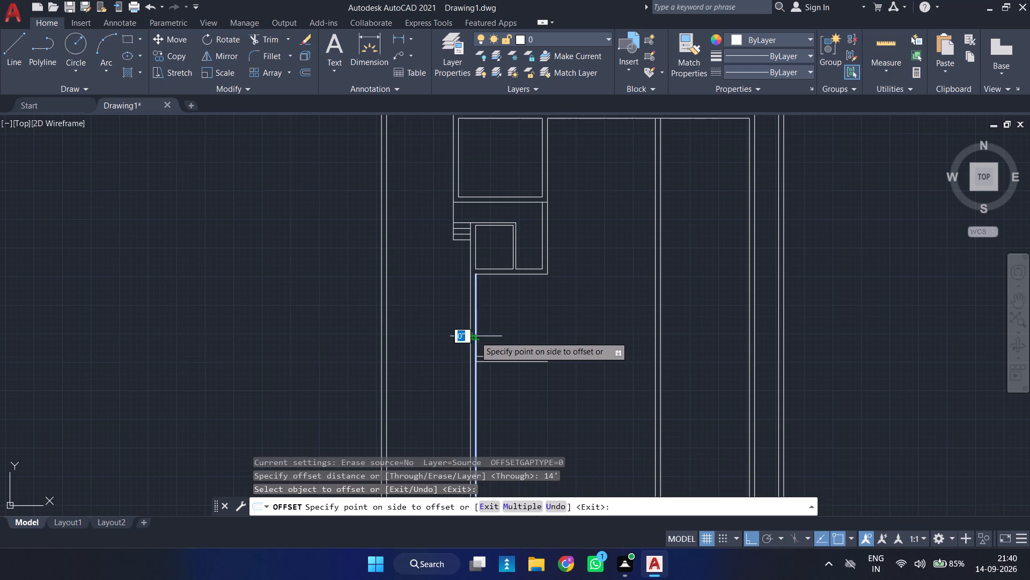
left_click(620, 342)
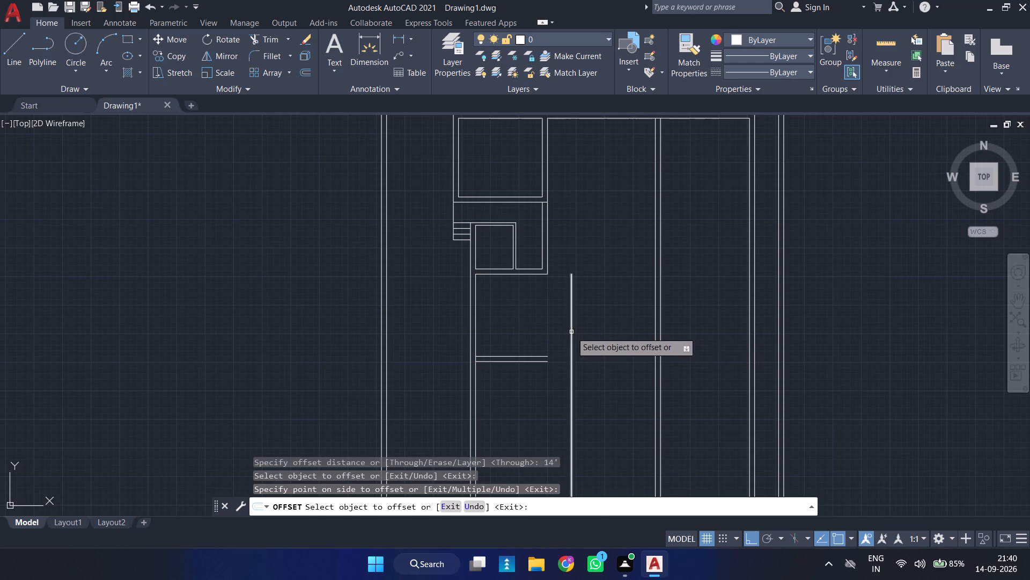
left_click(571, 332)
key("9")
key("Return")
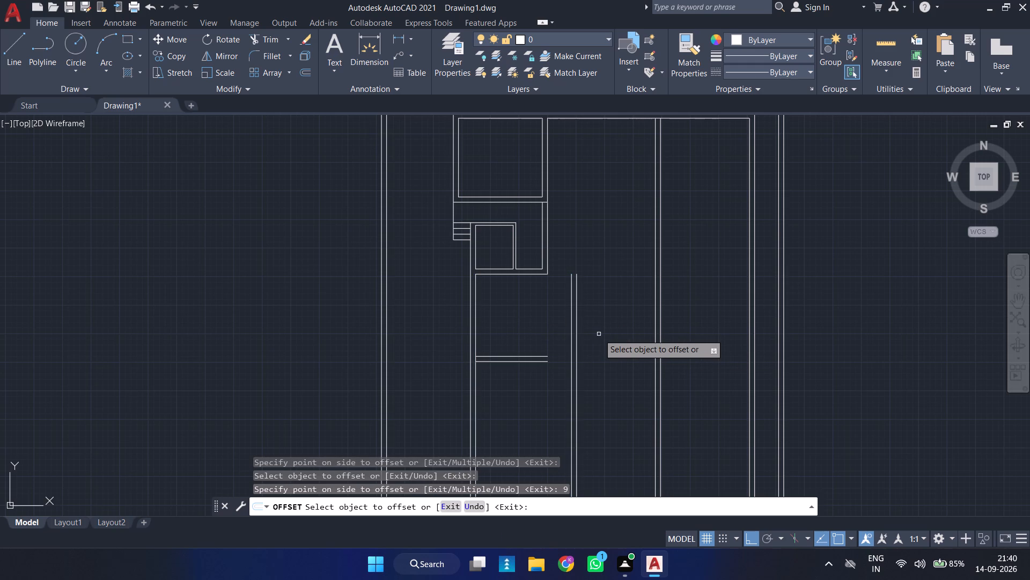
scroll(585, 324, "up", 1)
middle_click_drag(595, 322, 563, 318)
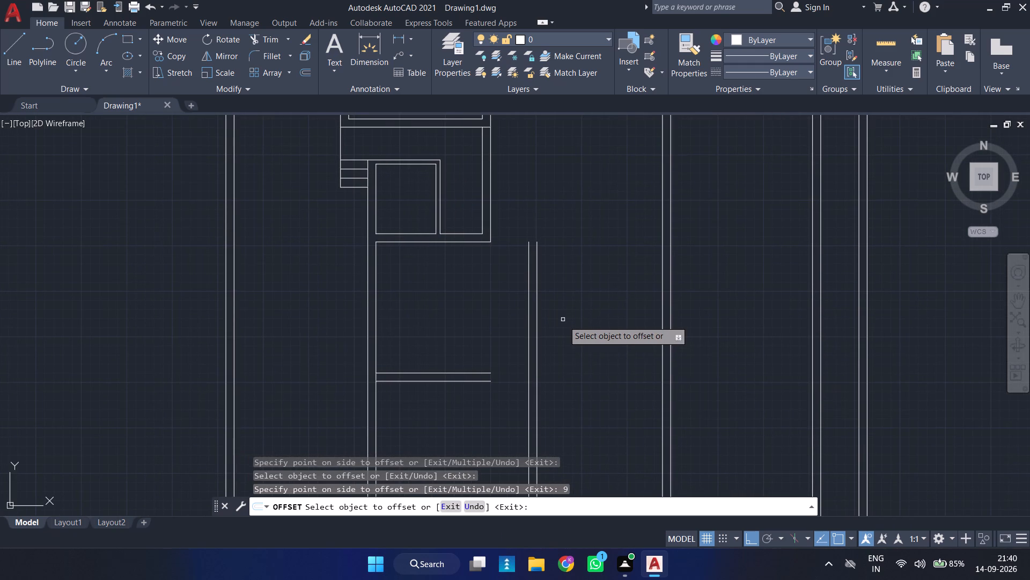
key("Escape")
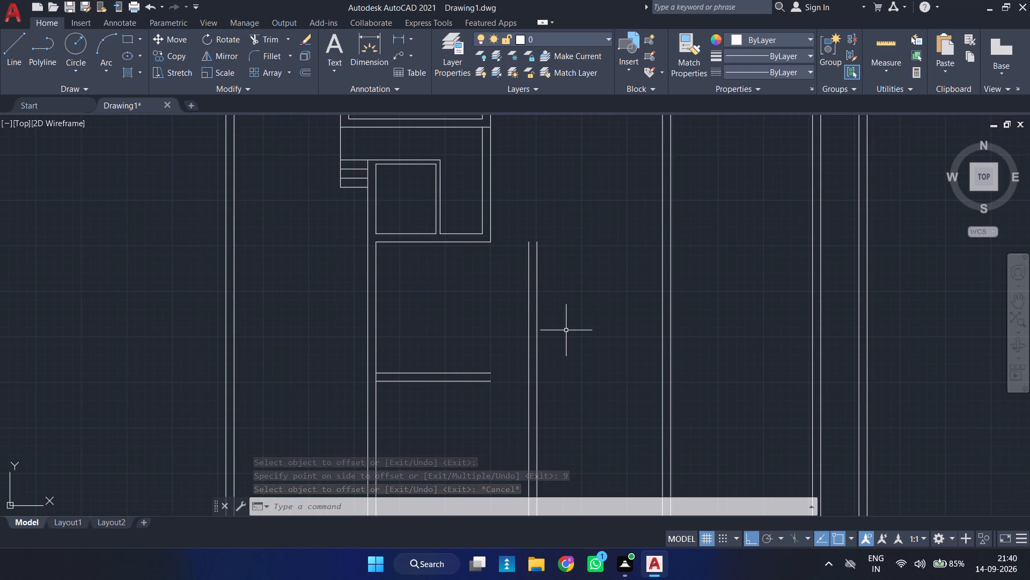
Extend the new horizontal wall's lines to the right vertical wall, and its bottom line also to the left wall's outer line.
type("EX")
key("Return")
left_click_drag(492, 353, 491, 357)
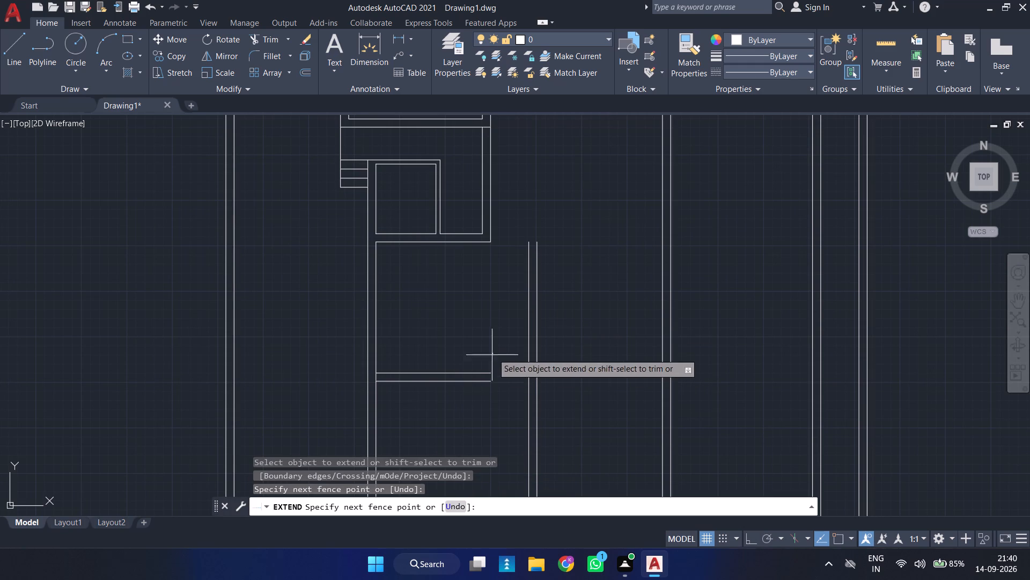
left_click_drag(491, 357, 459, 411)
left_click(518, 383)
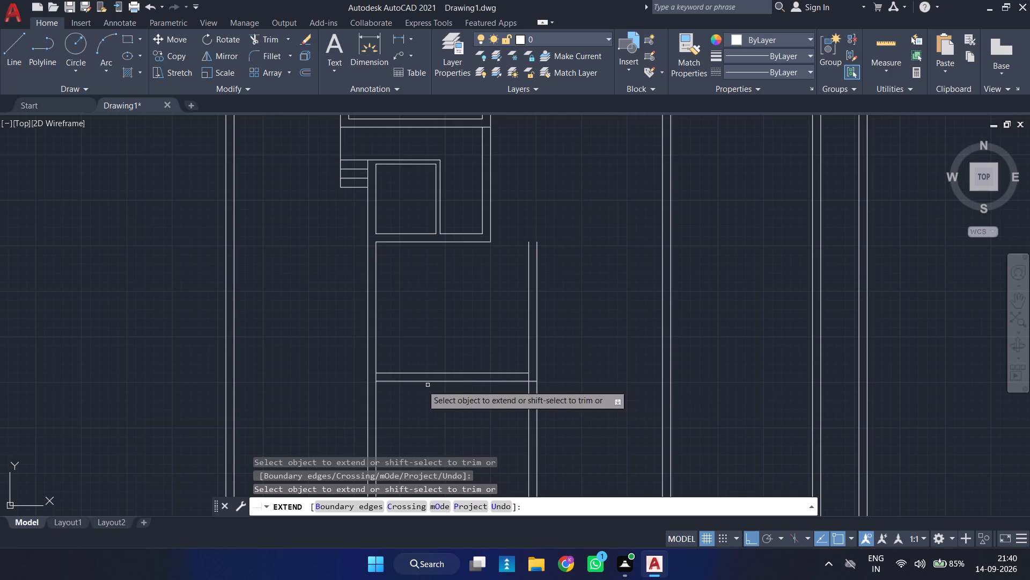
left_click(386, 382)
key("Escape")
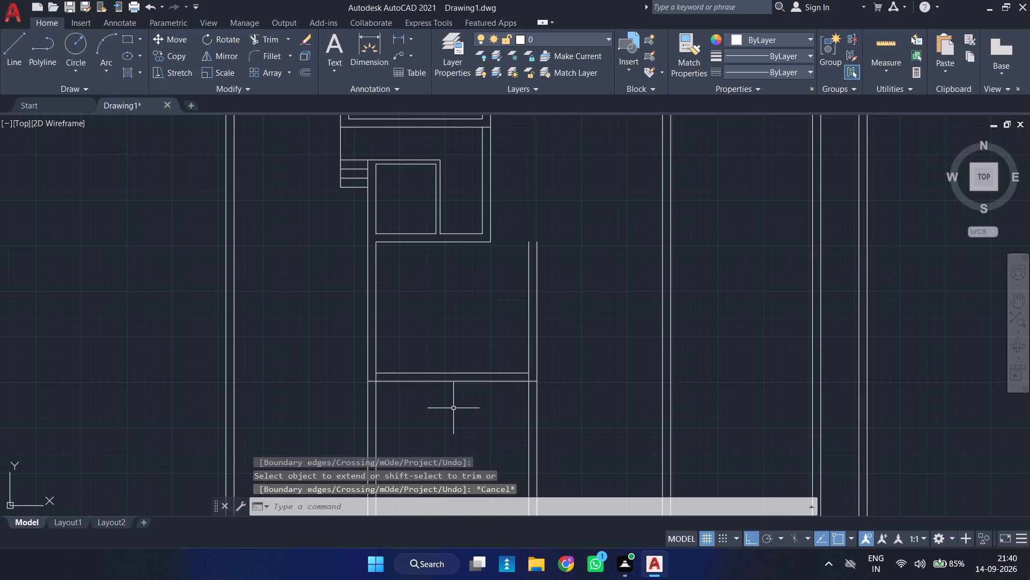
Trim the left and right inner vertical lines between the new horizontal wall's two lines.
key("r")
key("Escape")
type("TR")
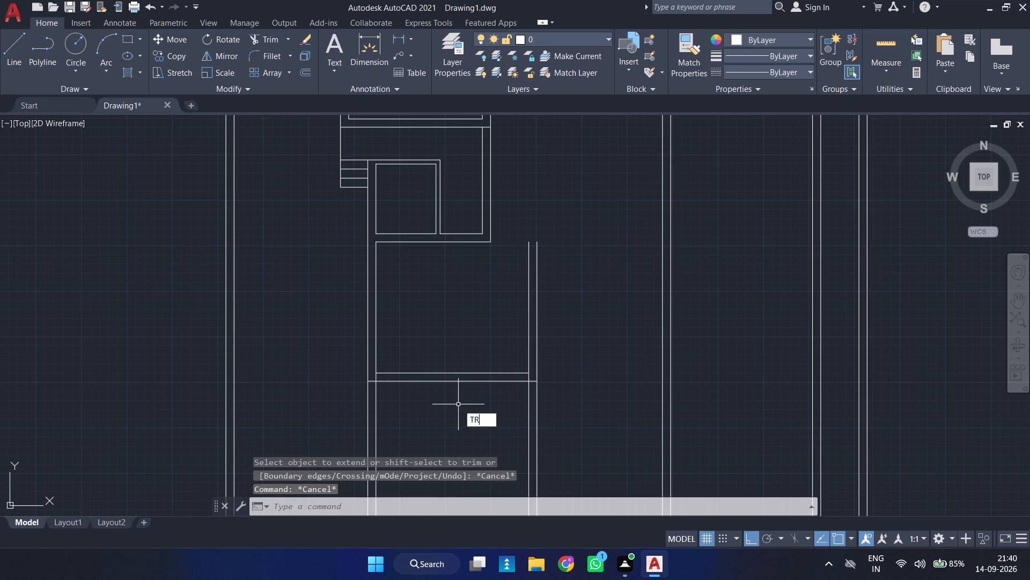
key("Return")
scroll(378, 380, "up", 1)
left_click_drag(384, 376, 371, 378)
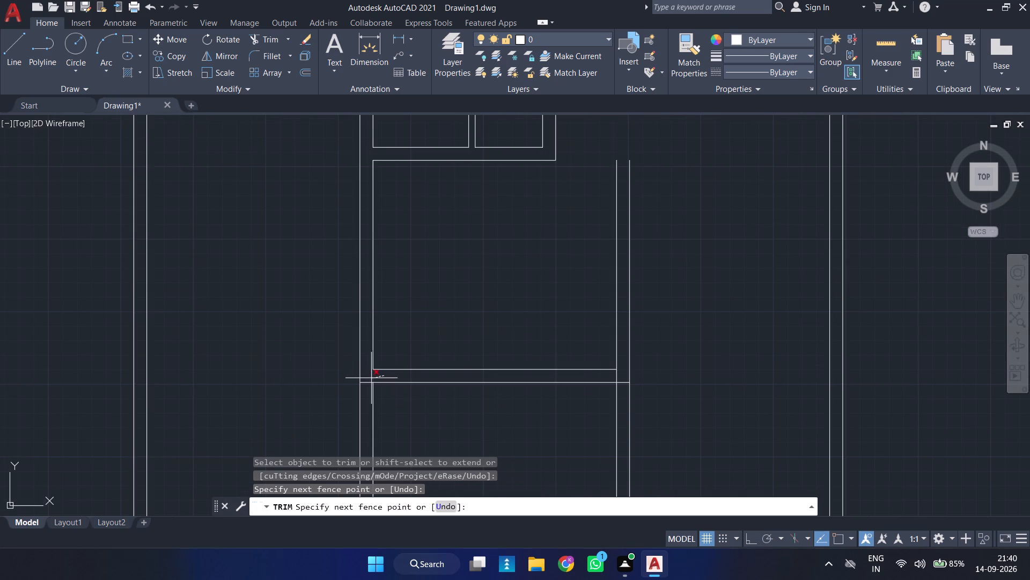
left_click_drag(371, 378, 370, 378)
middle_click_drag(566, 269, 522, 339)
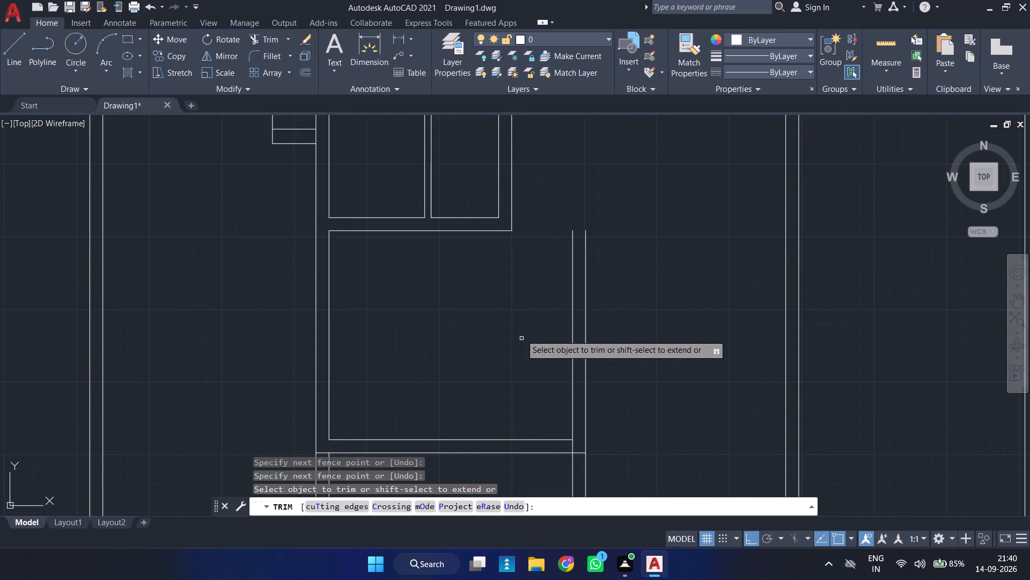
scroll(570, 448, "up", 1)
left_click_drag(582, 445, 549, 448)
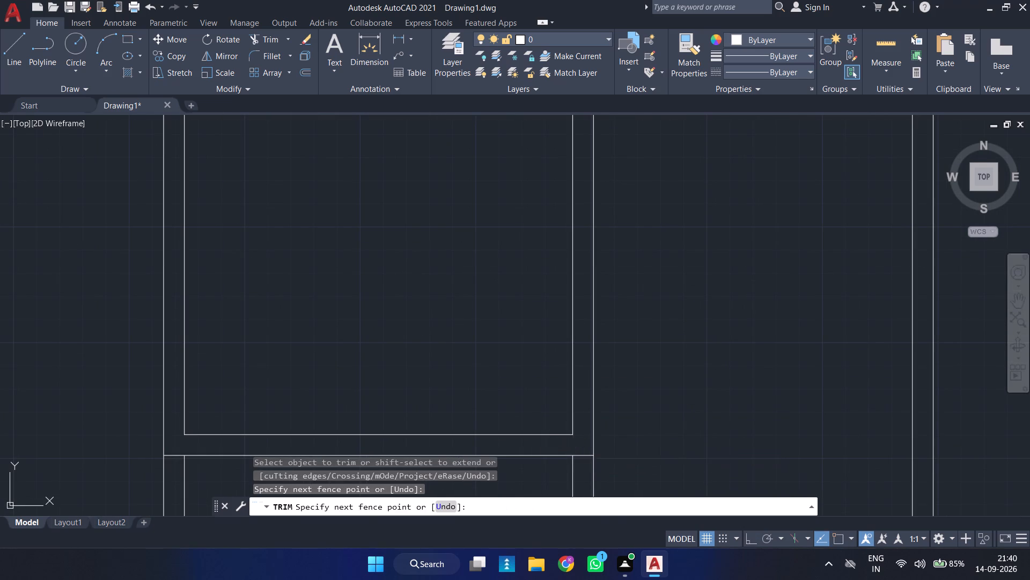
key("Escape")
Extend both lines of the new room's upper wall rightward, and extend the right wall's outer line up to the upper wall's top line.
scroll(501, 353, "down", 2)
middle_click_drag(491, 347, 413, 403)
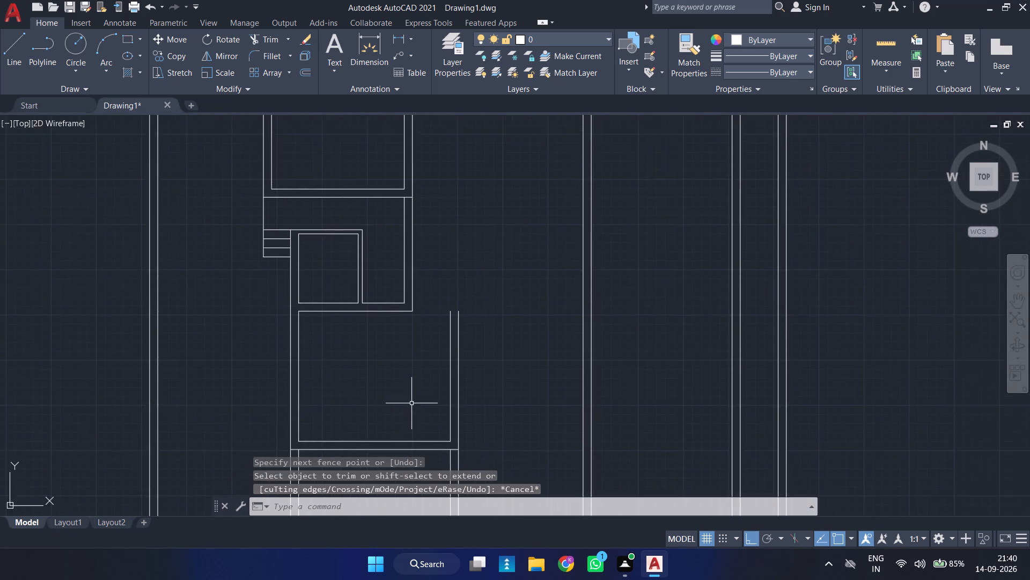
scroll(407, 396, "down", 1)
scroll(409, 343, "up", 3)
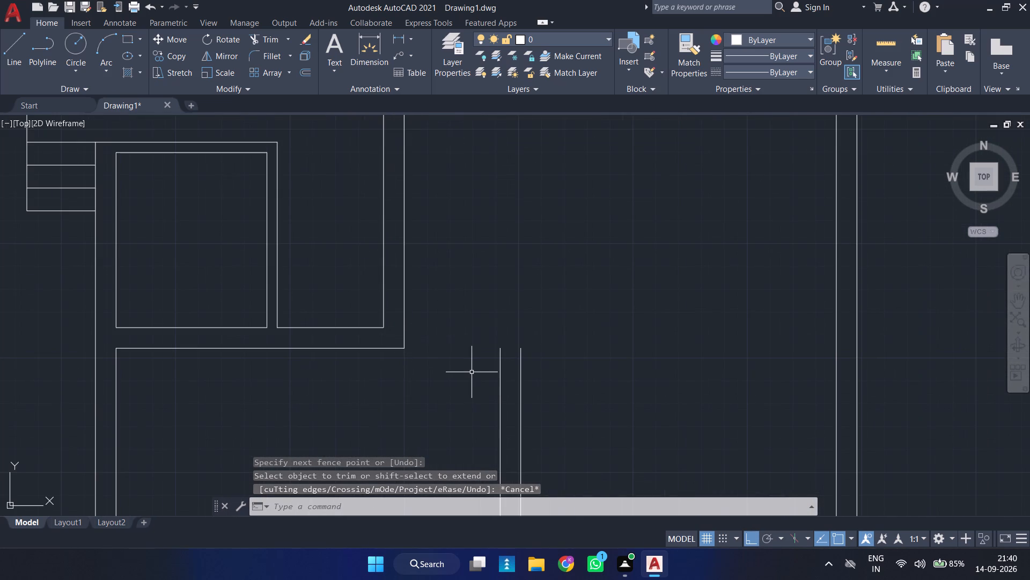
type("EX")
key("Return")
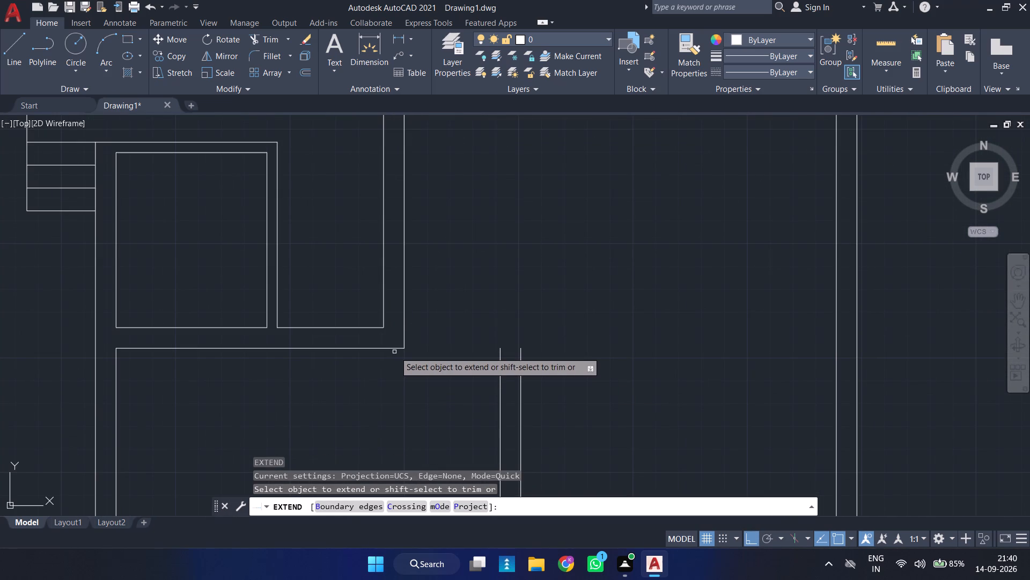
left_click(397, 349)
left_click(365, 327)
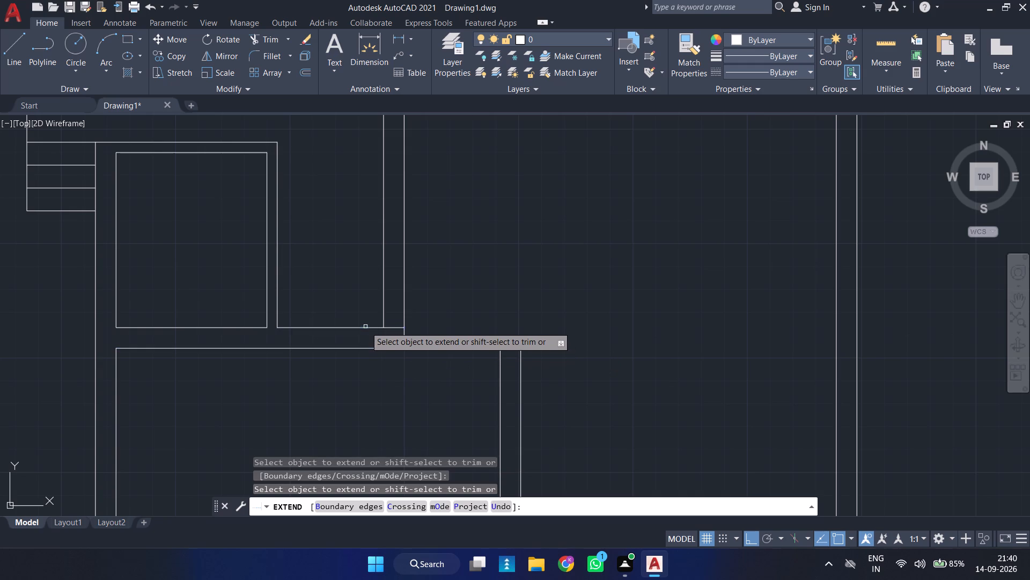
left_click(387, 327)
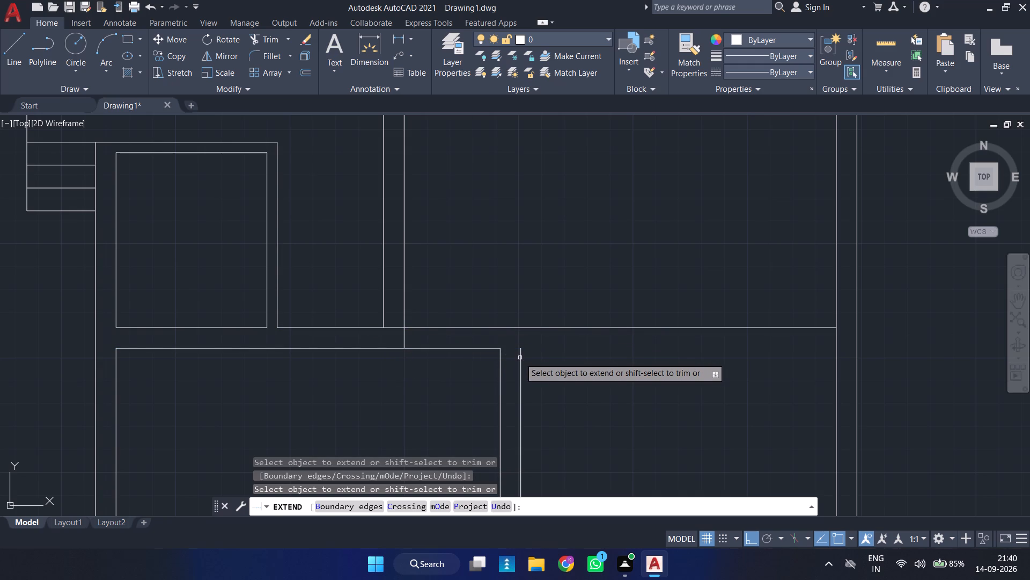
left_click(521, 358)
key("Escape")
Trim the new room's upper wall: its top line beyond the outer right corner and the overlapping lines where the passage's right wall meets it.
key("r")
key("e")
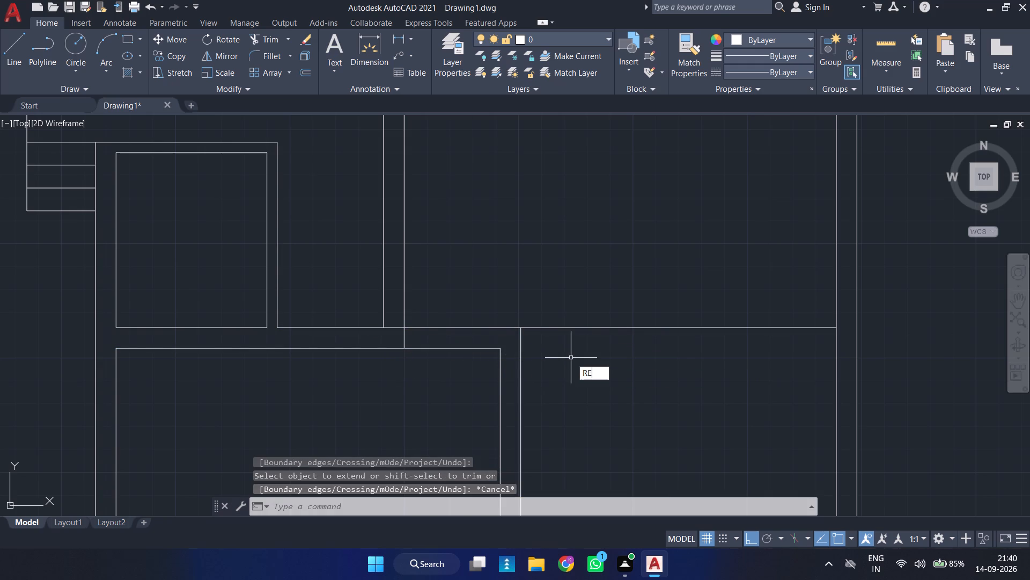
key("Escape")
type("TR")
key("space")
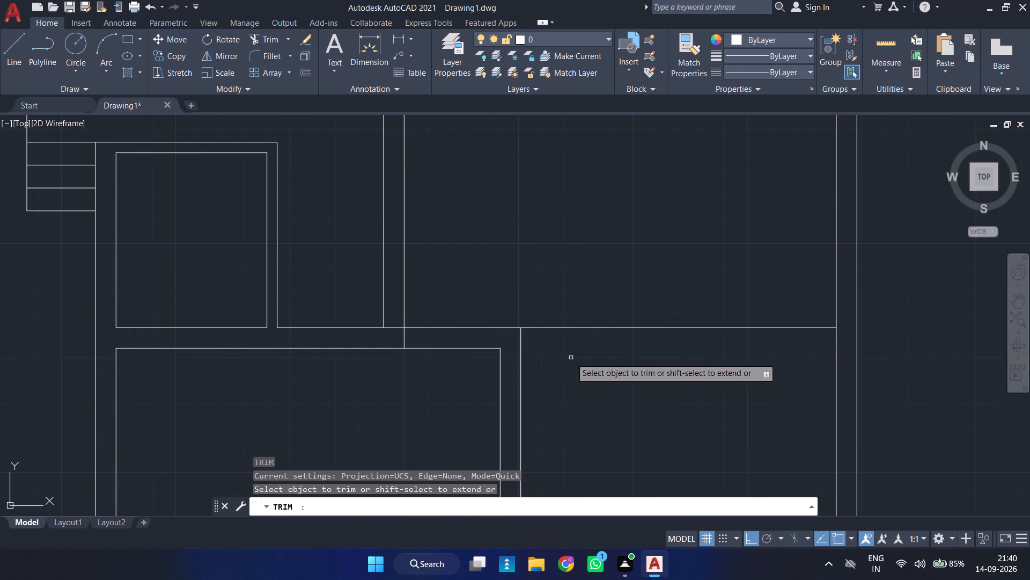
left_click_drag(593, 321, 585, 357)
scroll(391, 328, "up", 1)
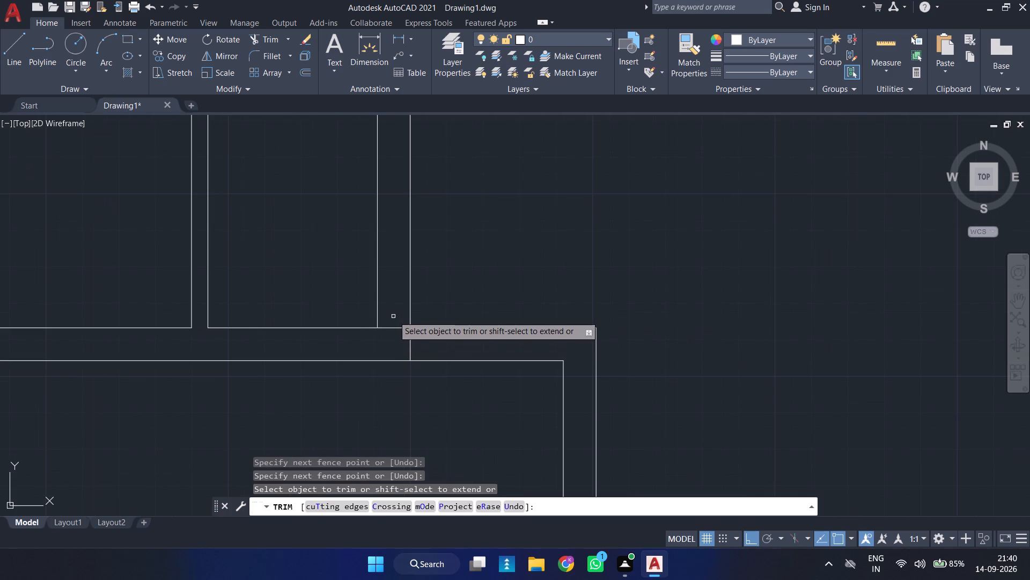
left_click_drag(393, 315, 425, 342)
scroll(652, 231, "down", 3)
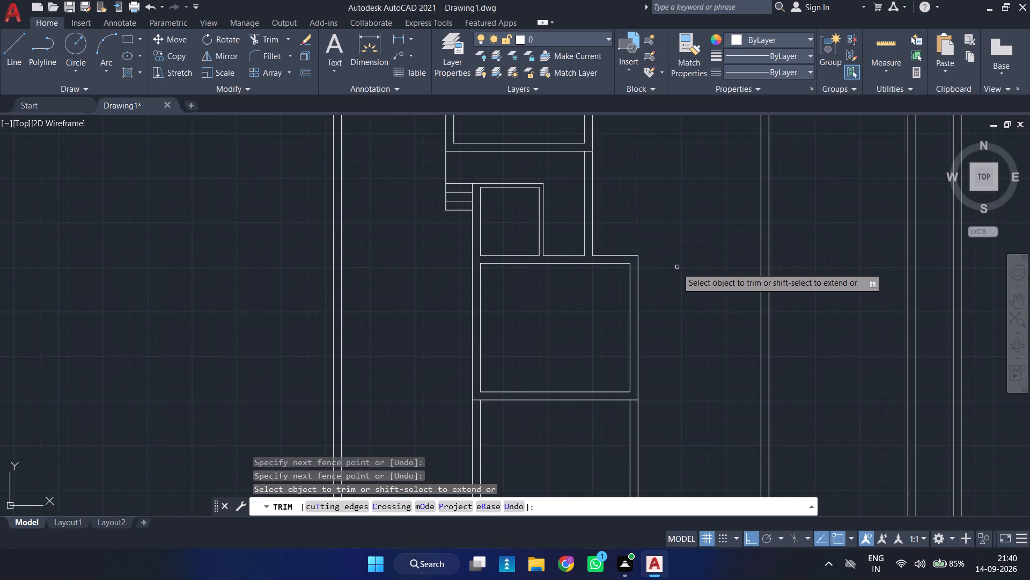
key("Escape")
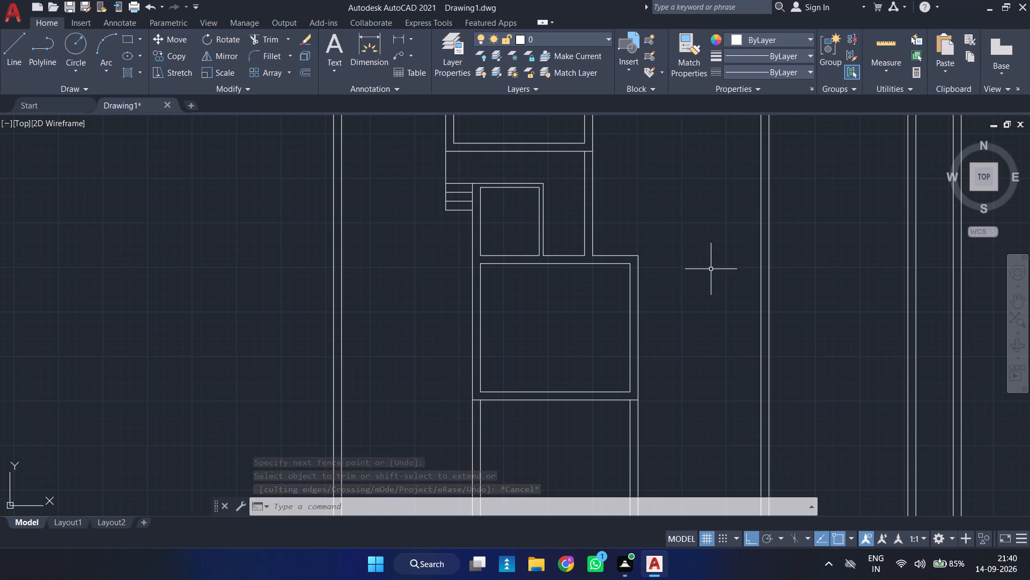
Trim away the left and right wall lines that continue below the new room's bottom wall.
scroll(710, 273, "down", 1)
middle_click_drag(708, 314, 681, 279)
scroll(678, 270, "down", 2)
scroll(678, 269, "up", 1)
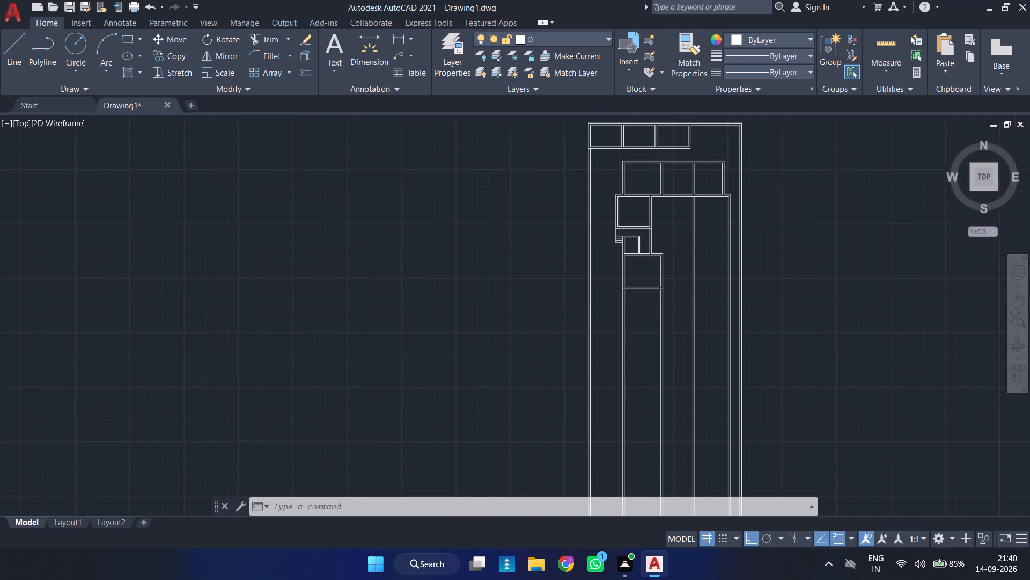
scroll(677, 281, "up", 3)
type("TR")
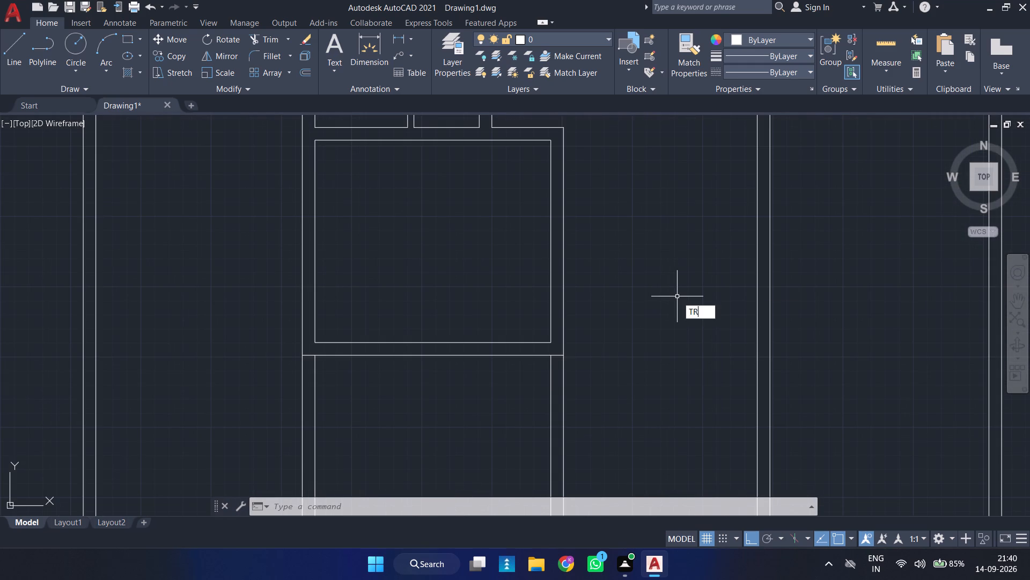
key("Return")
left_click_drag(563, 392, 368, 397)
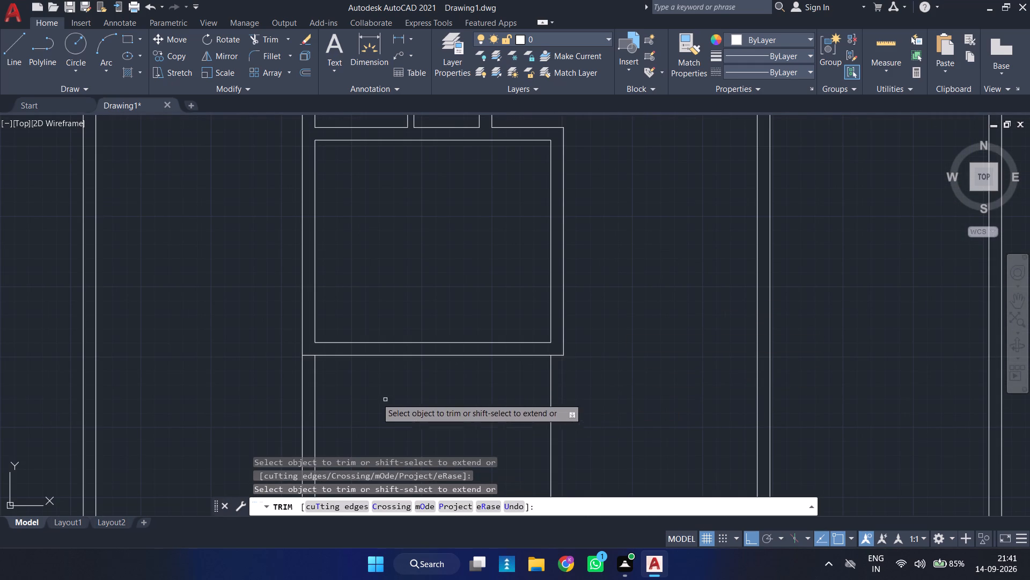
left_click_drag(368, 397, 287, 381)
left_click_drag(248, 363, 665, 420)
scroll(653, 394, "down", 2)
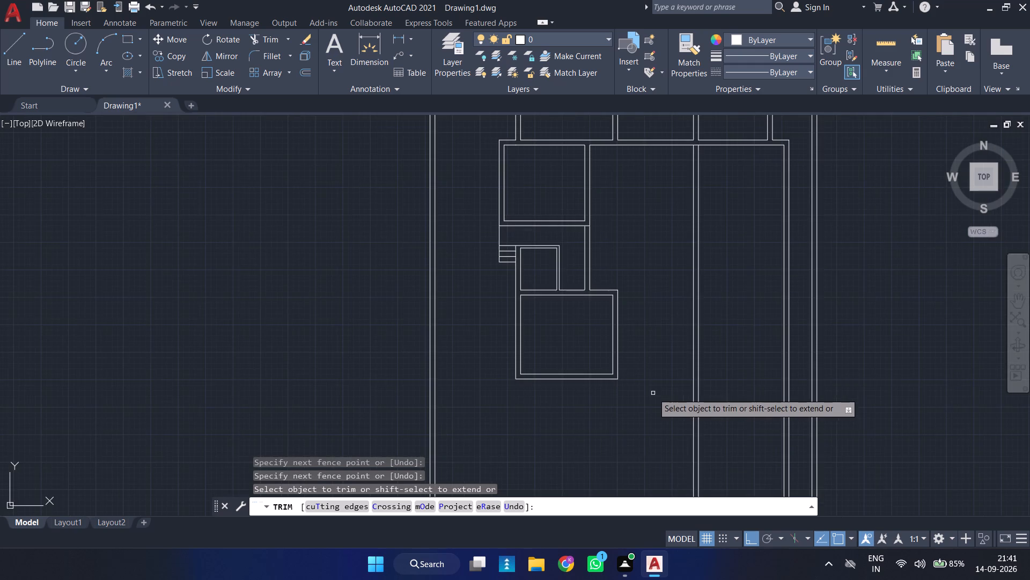
middle_click_drag(648, 398, 613, 432)
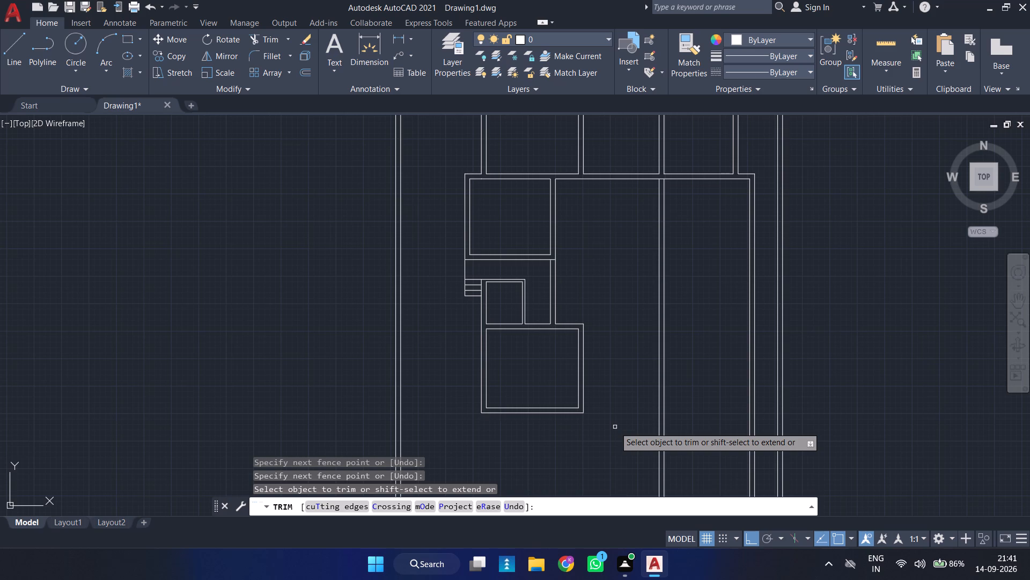
Quick-measure the interior dimensions of the left-side rooms, from the upper room down to the new bottom room.
left_click(892, 42)
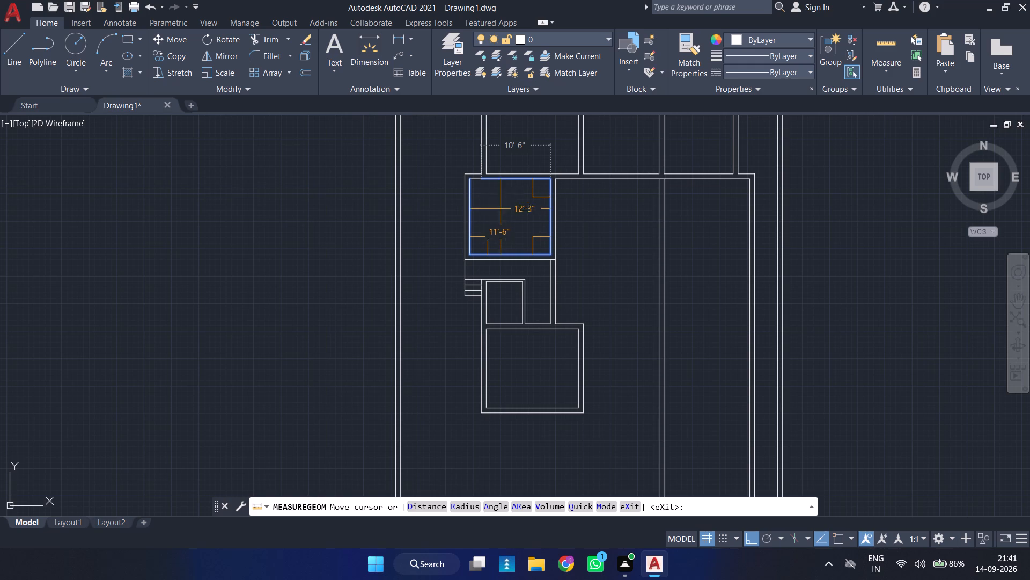
middle_click_drag(511, 267, 511, 267)
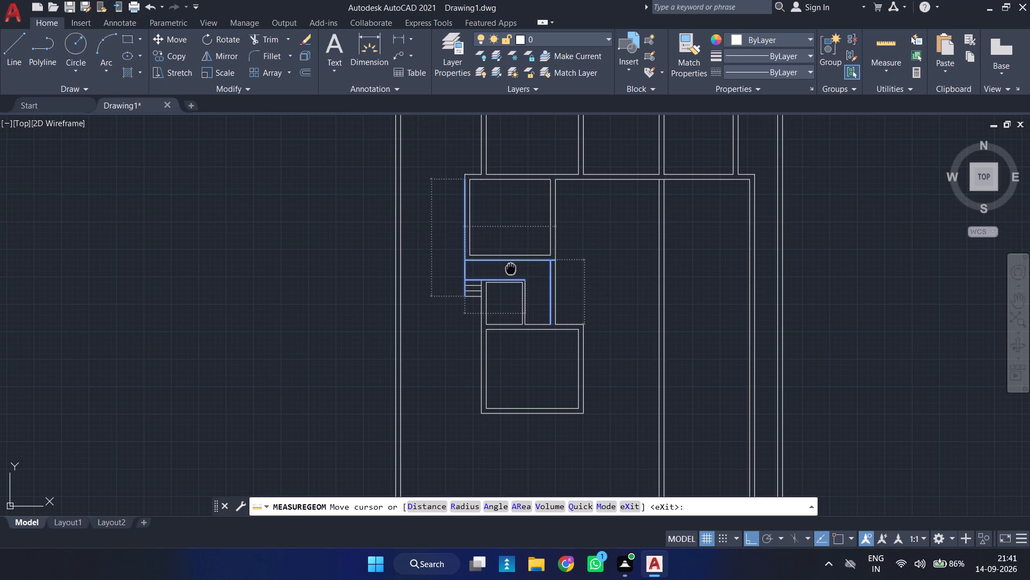
middle_click_drag(511, 267, 511, 201)
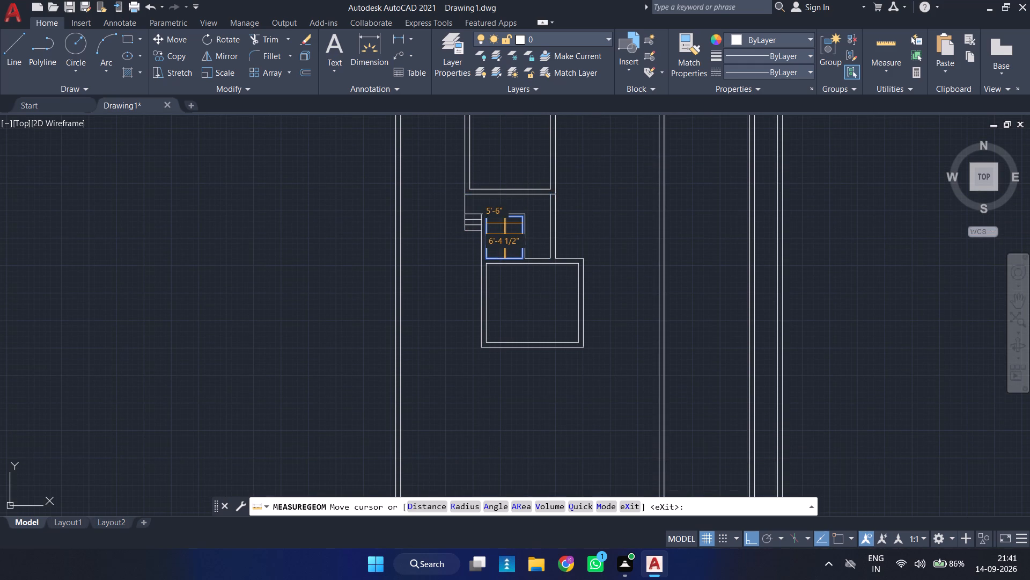
middle_click_drag(506, 223, 503, 174)
scroll(503, 174, "up", 1)
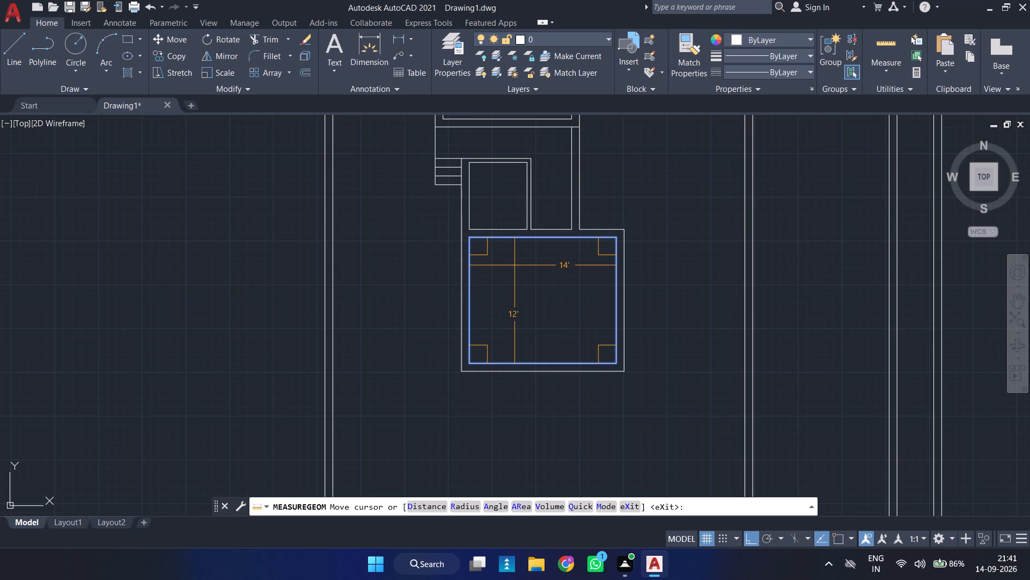
scroll(514, 265, "down", 1)
middle_click_drag(517, 272, 473, 240)
scroll(473, 240, "up", 2)
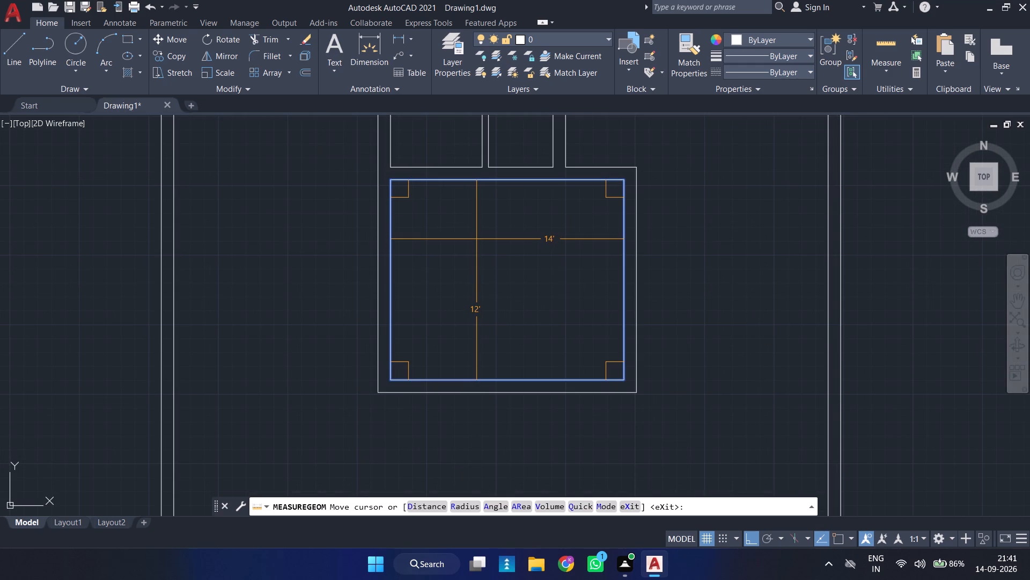
scroll(477, 238, "down", 2)
middle_click_drag(480, 240, 410, 327)
key("Escape")
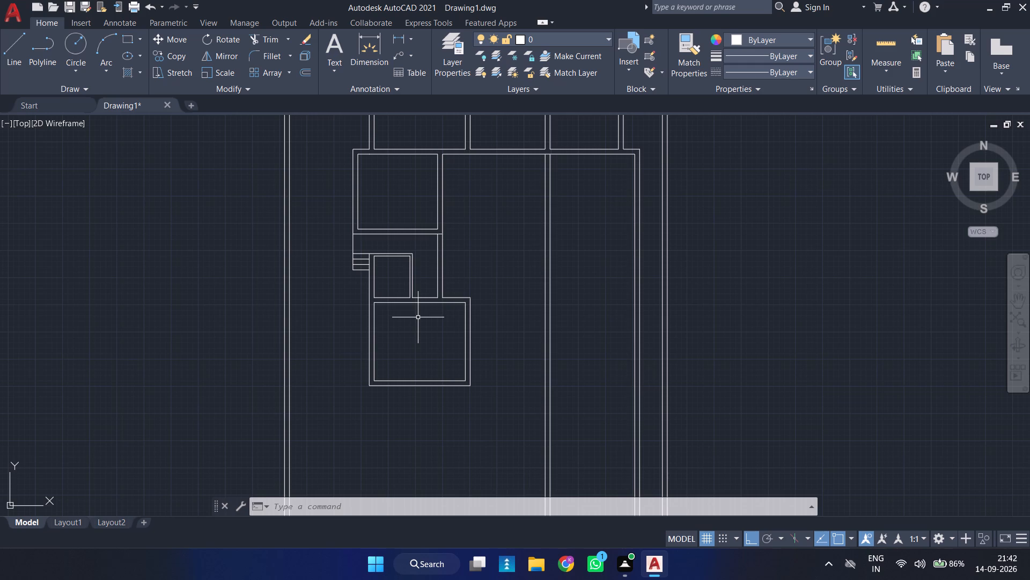
Quick-measure the open area between the left-side rooms and the long vertical walls to their right.
left_click(889, 44)
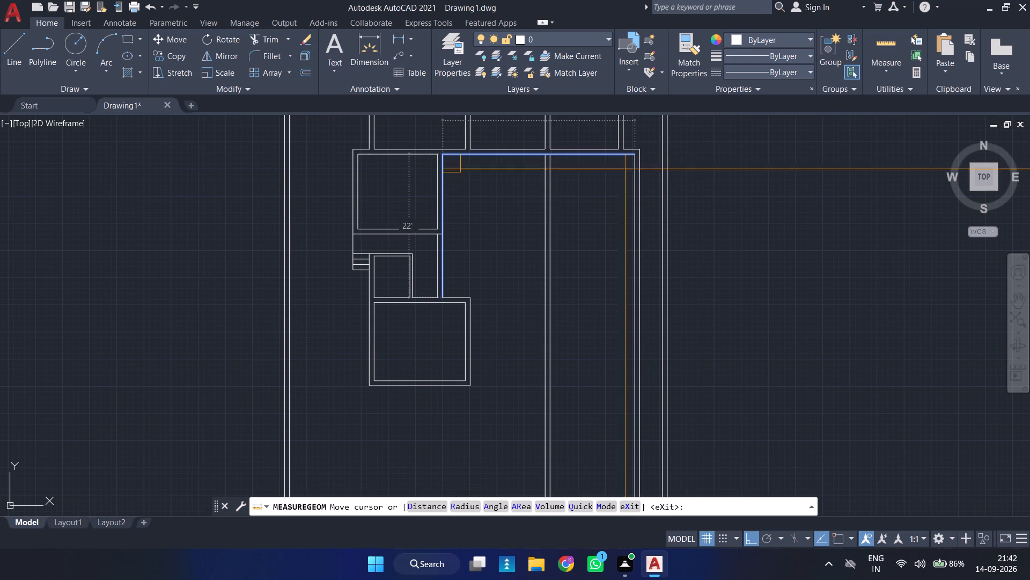
scroll(492, 226, "down", 3)
scroll(492, 226, "up", 5)
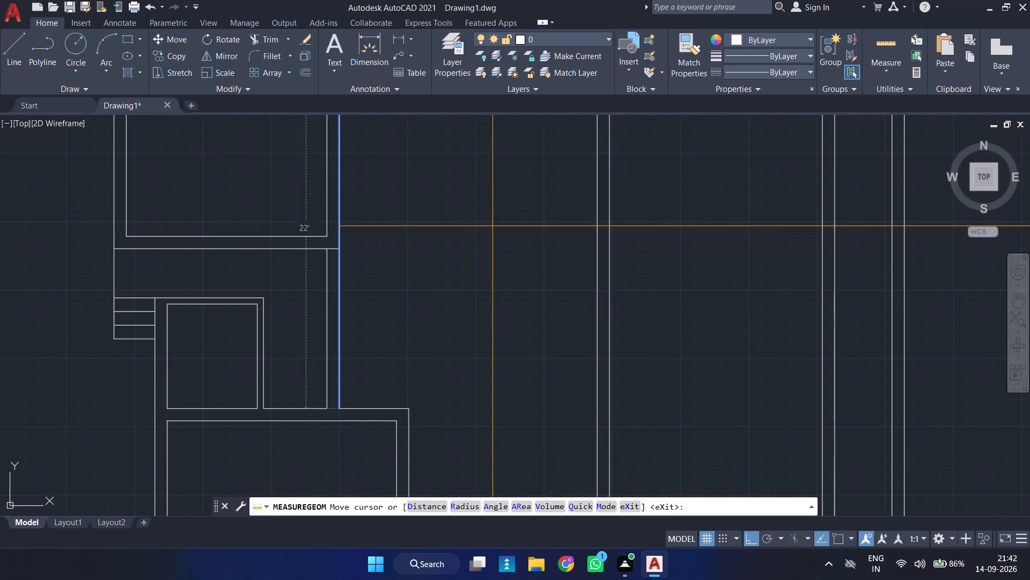
scroll(492, 226, "down", 3)
middle_click_drag(495, 234, 494, 311)
scroll(494, 311, "up", 2)
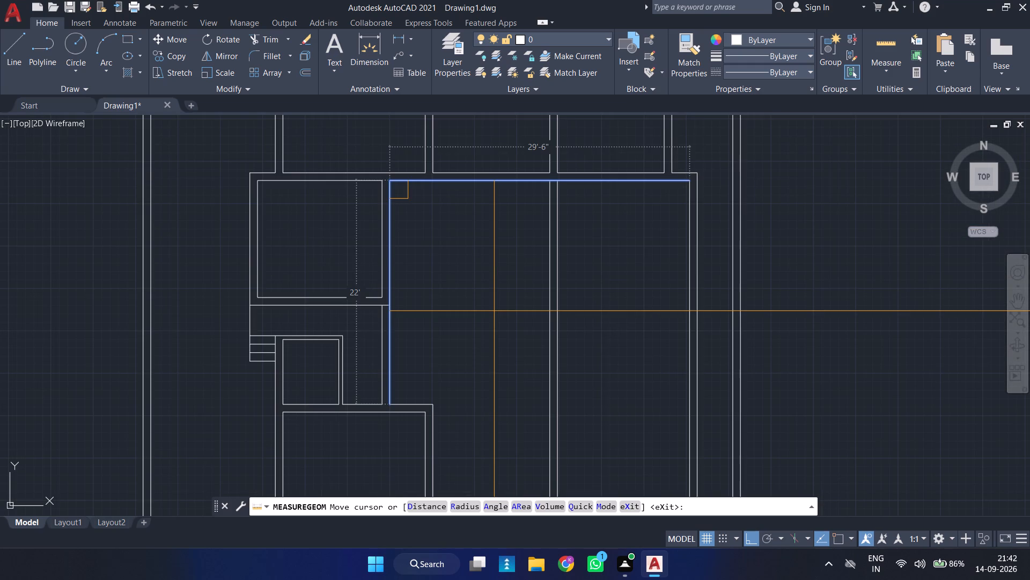
key("Escape")
Trim the horizontal wall's lower line between the two lines of the long middle vertical wall.
type("TR")
key("Return")
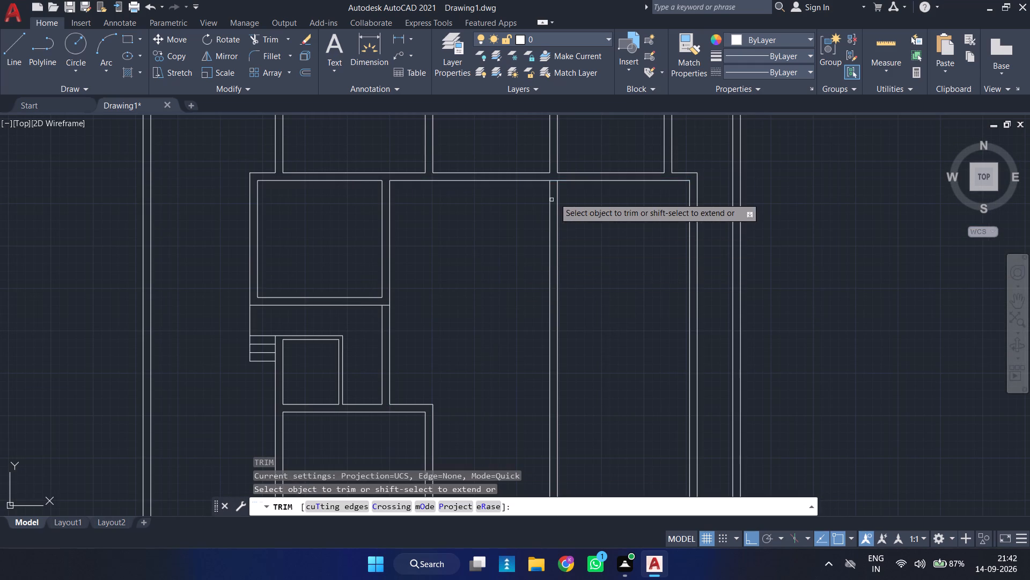
scroll(553, 178, "up", 2)
left_click_drag(553, 178, 550, 202)
key("Escape")
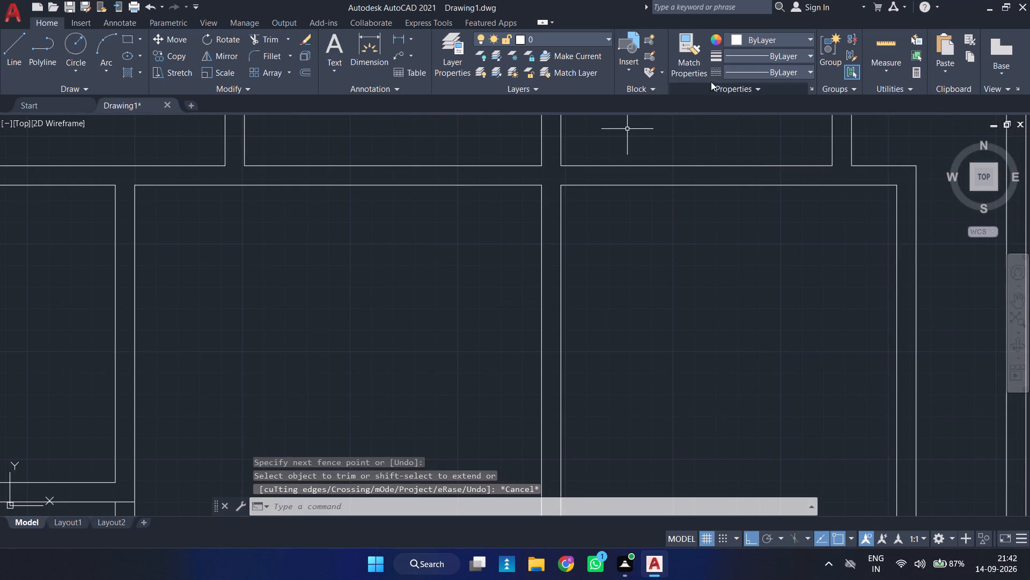
Quick-measure the space between the left-side rooms' right wall and the long middle vertical wall.
left_click(893, 46)
scroll(375, 298, "down", 3)
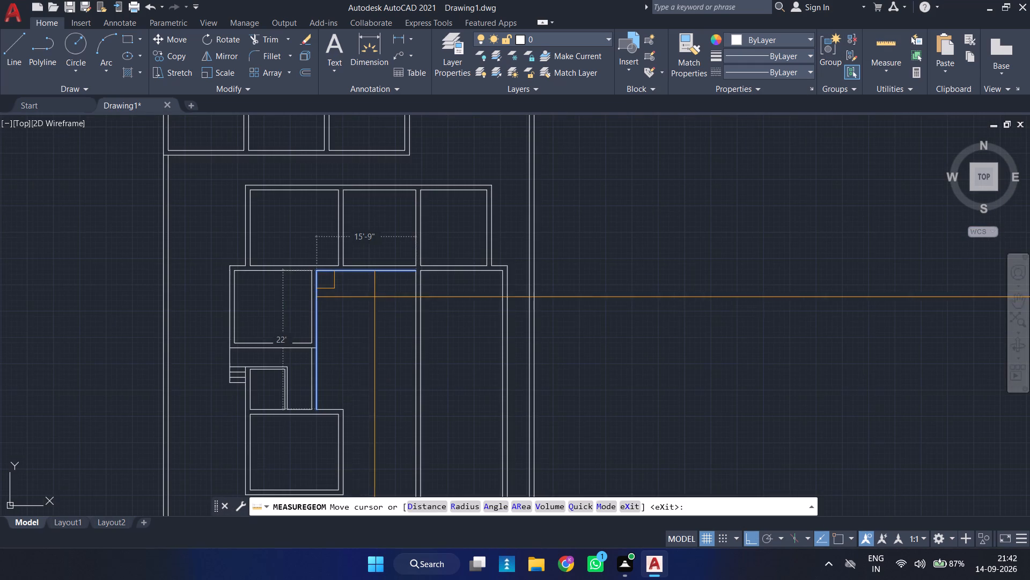
scroll(352, 307, "down", 6)
scroll(352, 306, "up", 3)
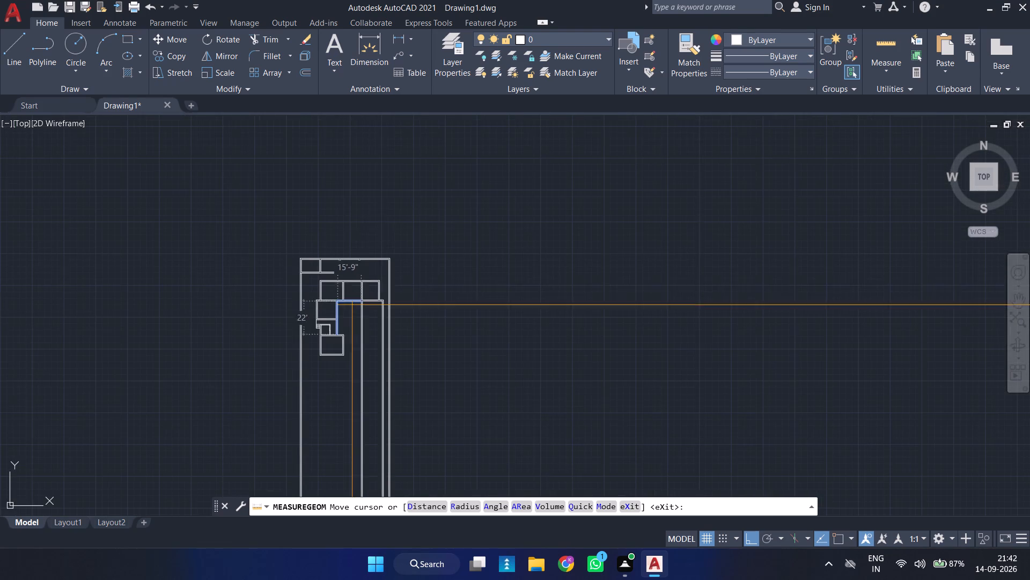
left_click(897, 71)
left_click(887, 97)
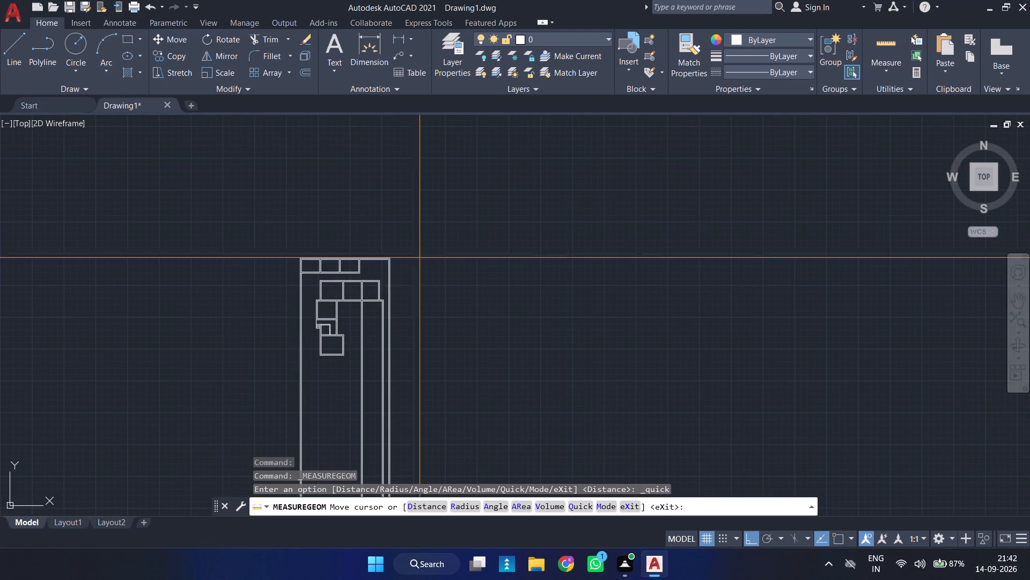
scroll(341, 327, "up", 4)
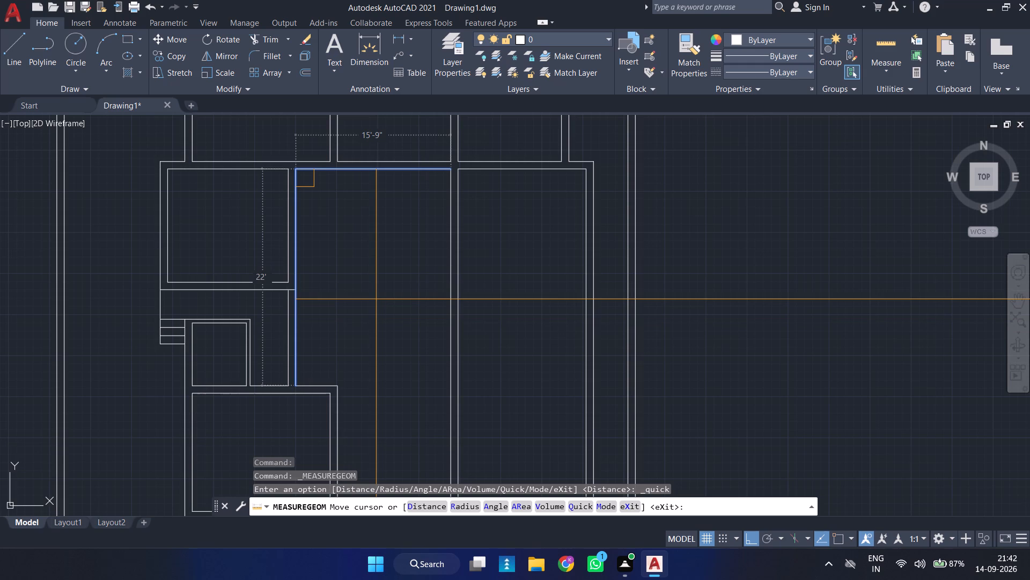
key("Escape")
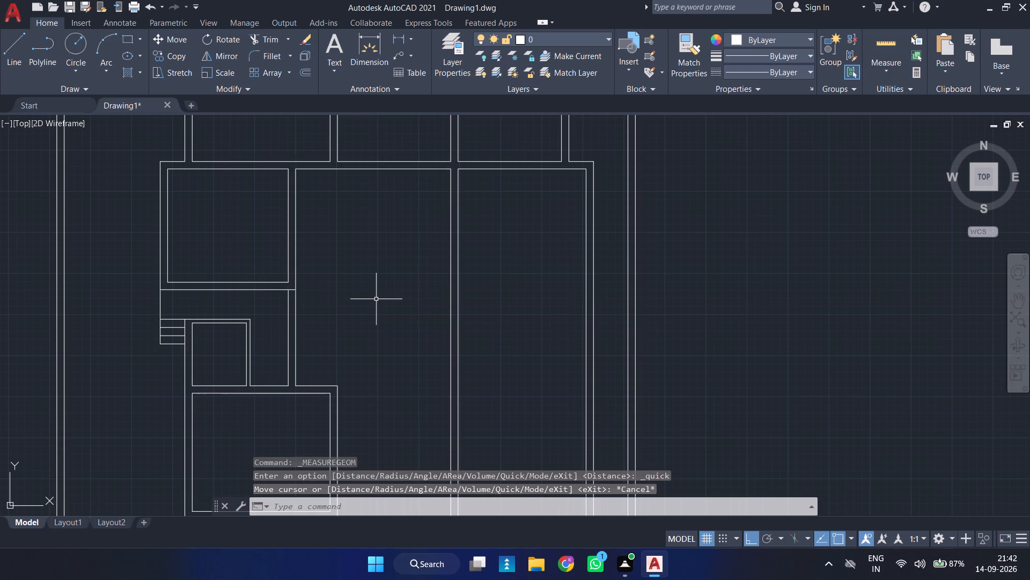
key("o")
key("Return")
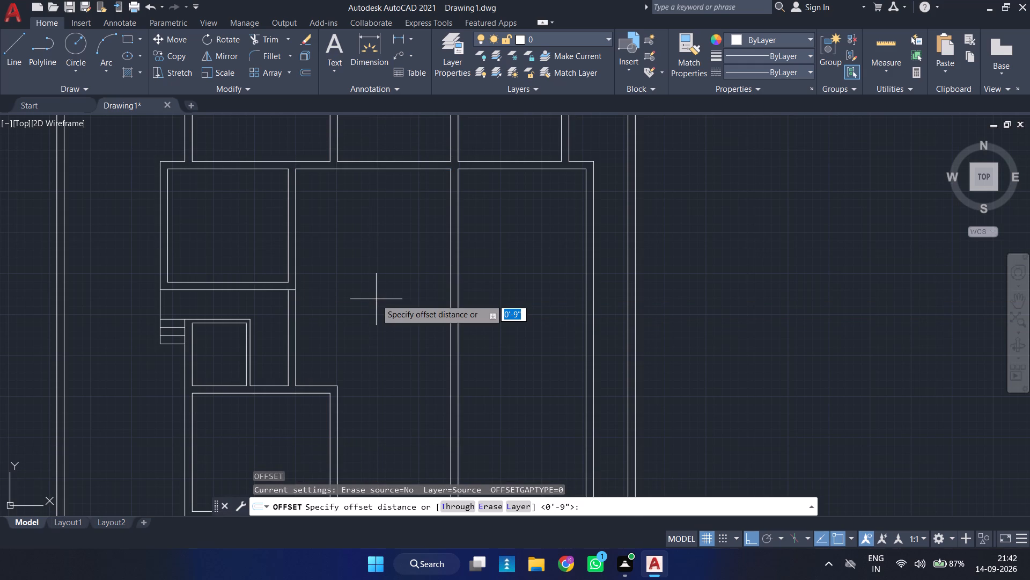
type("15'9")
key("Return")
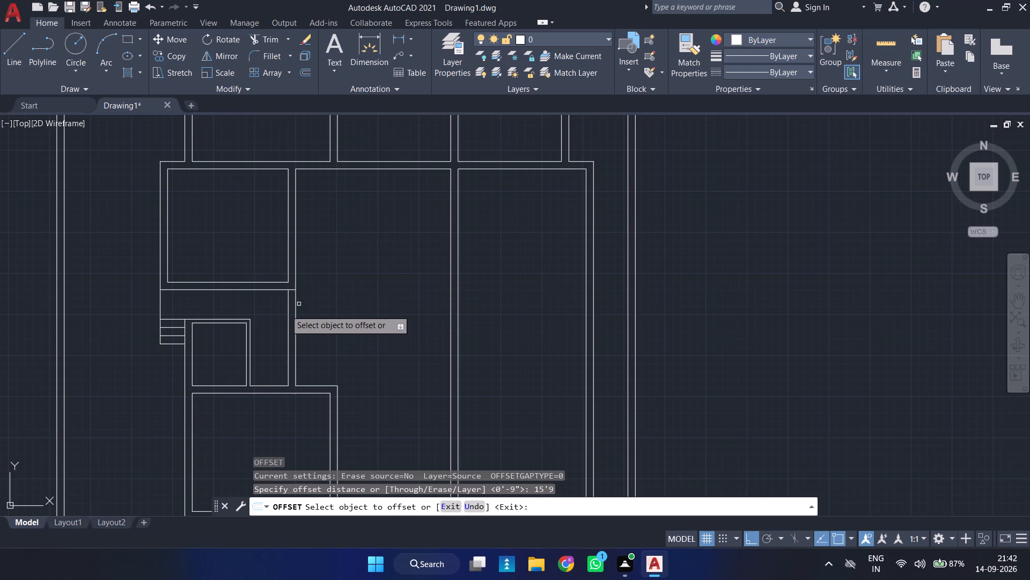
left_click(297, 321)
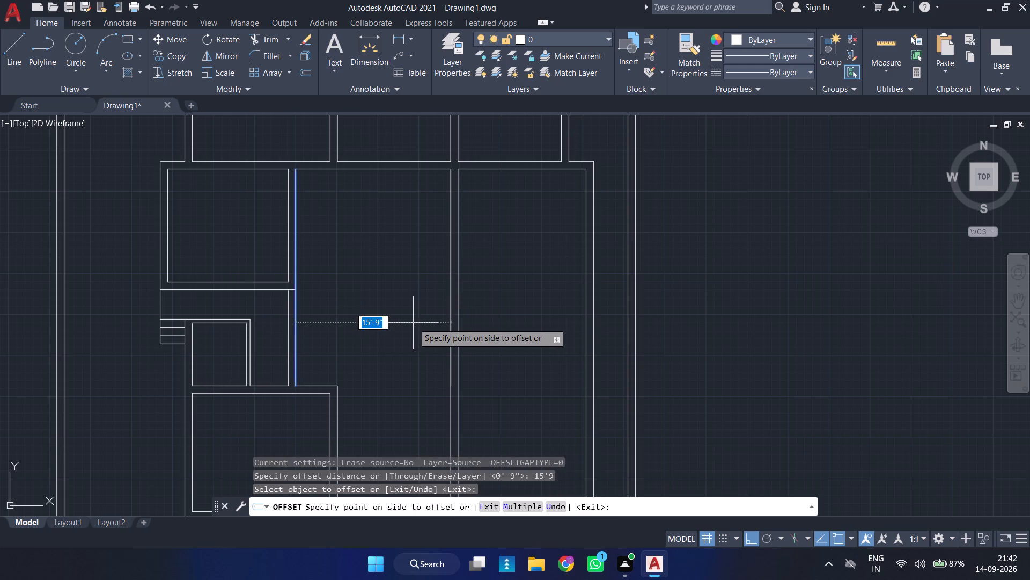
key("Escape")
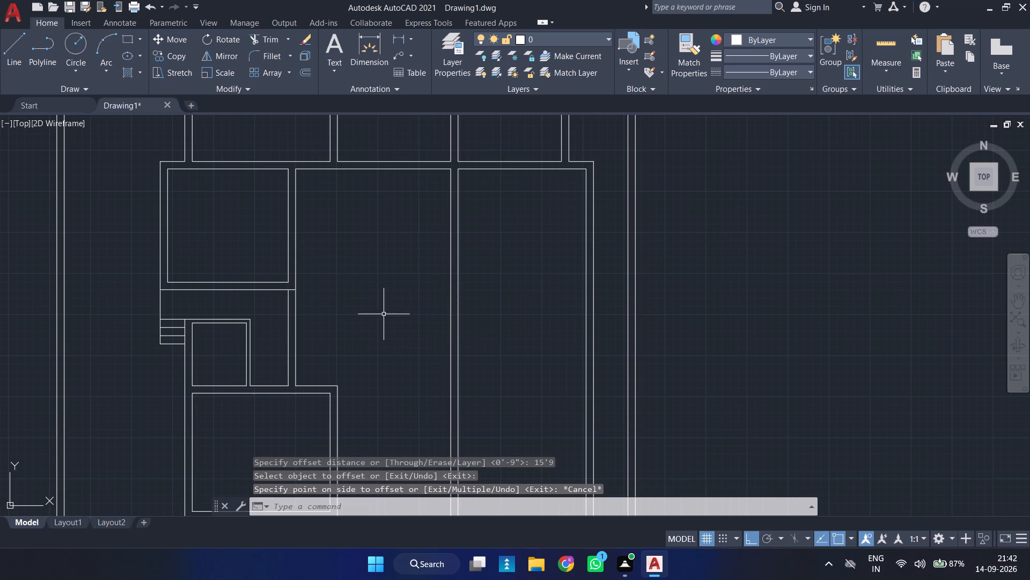
Offset the middle space's upper wall inner line 21'7.5" downward, between the left rooms' wall and the middle vertical wall.
key("o")
key("Return")
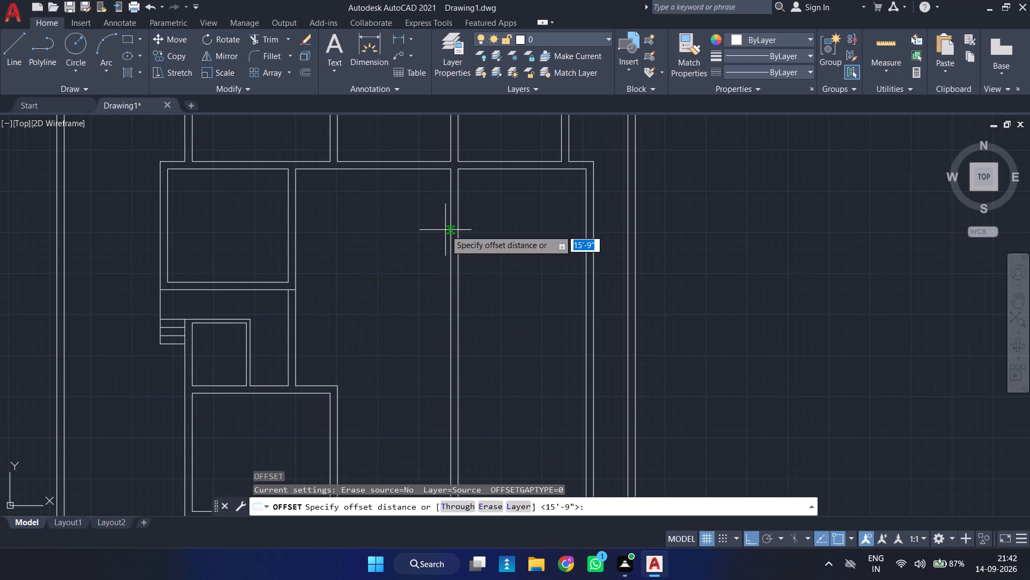
type("21'")
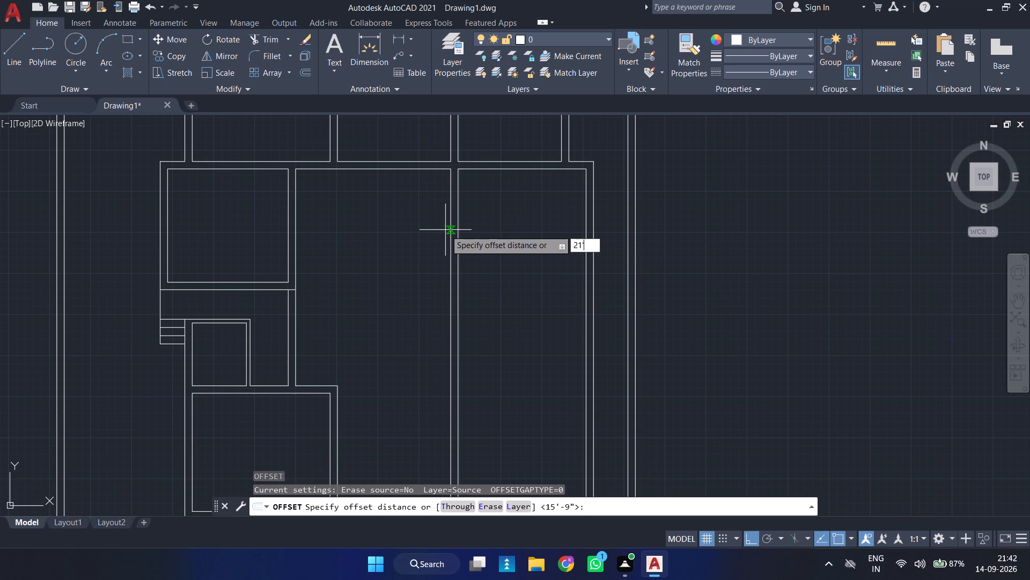
type("7.5")
key("Return")
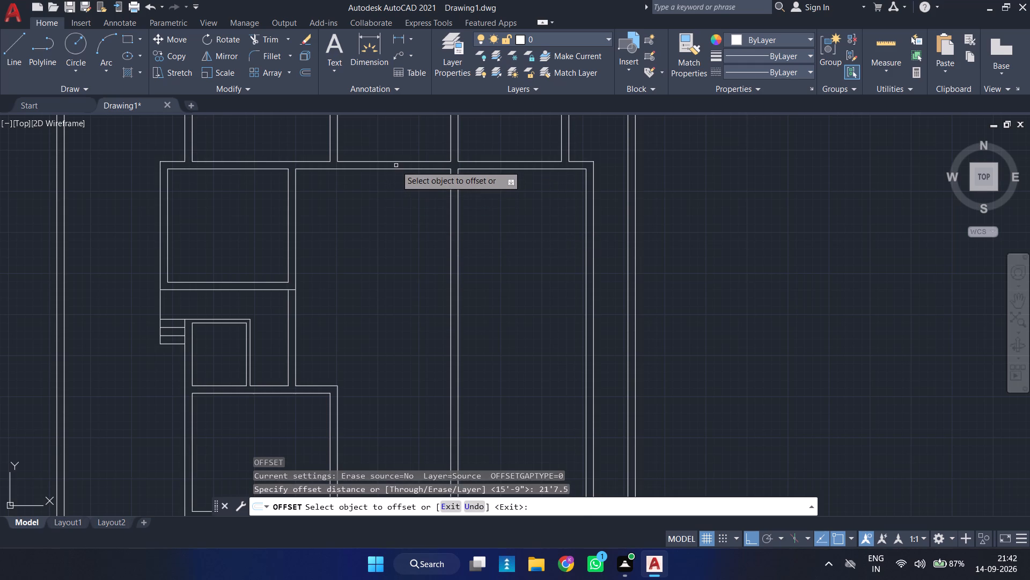
left_click(397, 170)
left_click(384, 322)
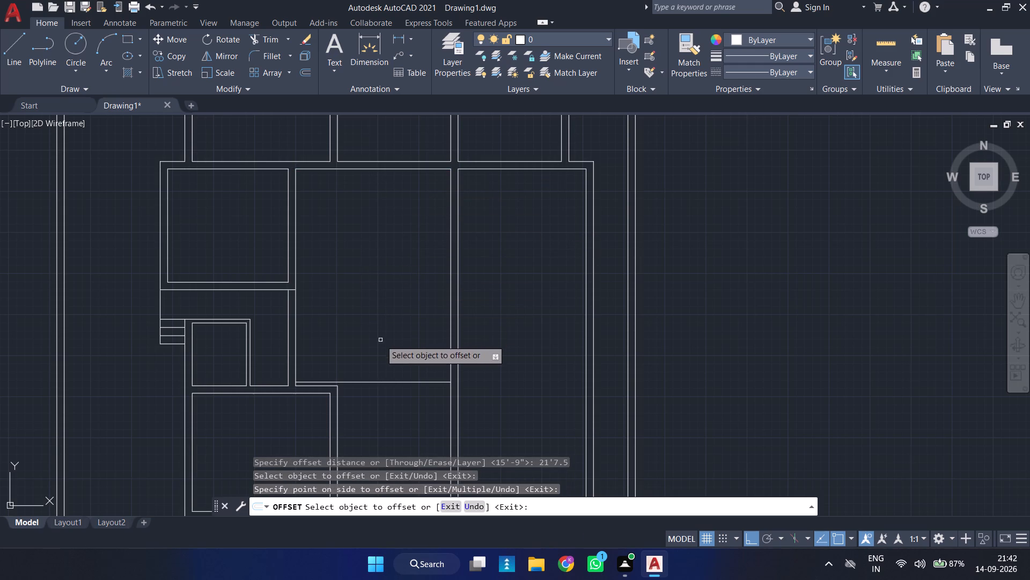
middle_click_drag(376, 341, 376, 285)
scroll(349, 319, "up", 2)
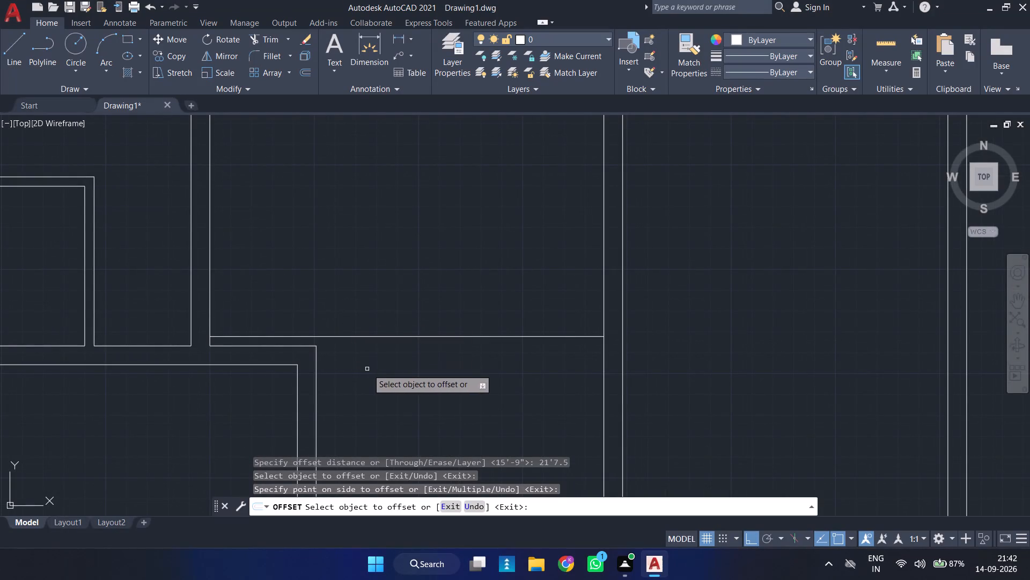
Offset the new horizontal line below the middle space 9" downward to form the wall's thickness.
middle_click_drag(382, 363, 375, 307)
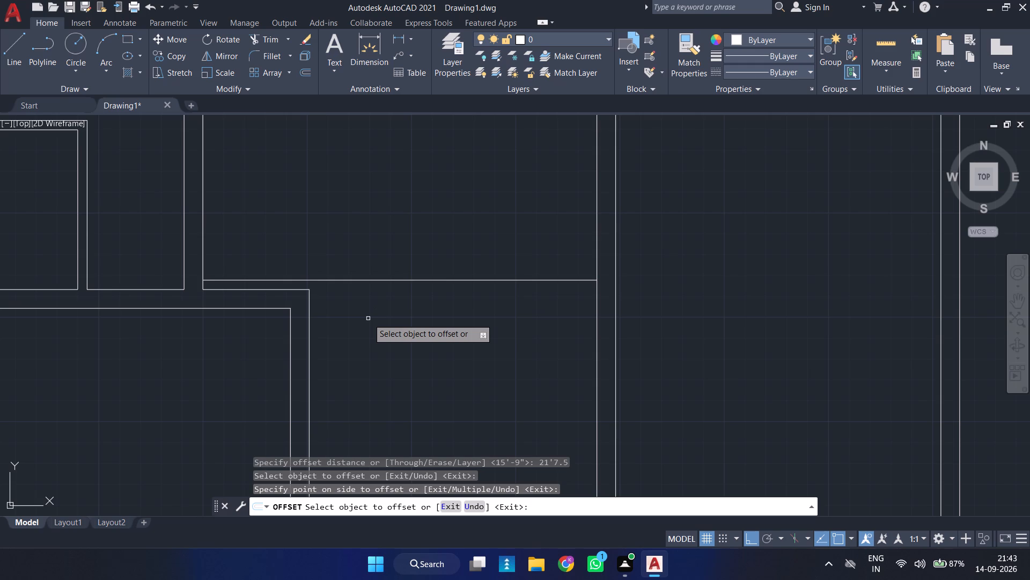
left_click(425, 281)
key("9")
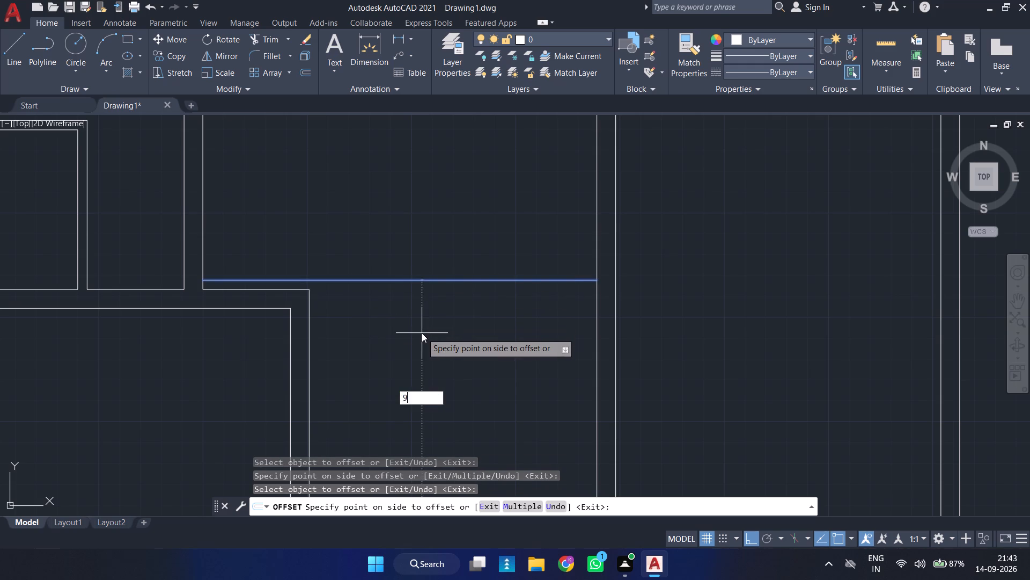
key("Return")
key("Escape")
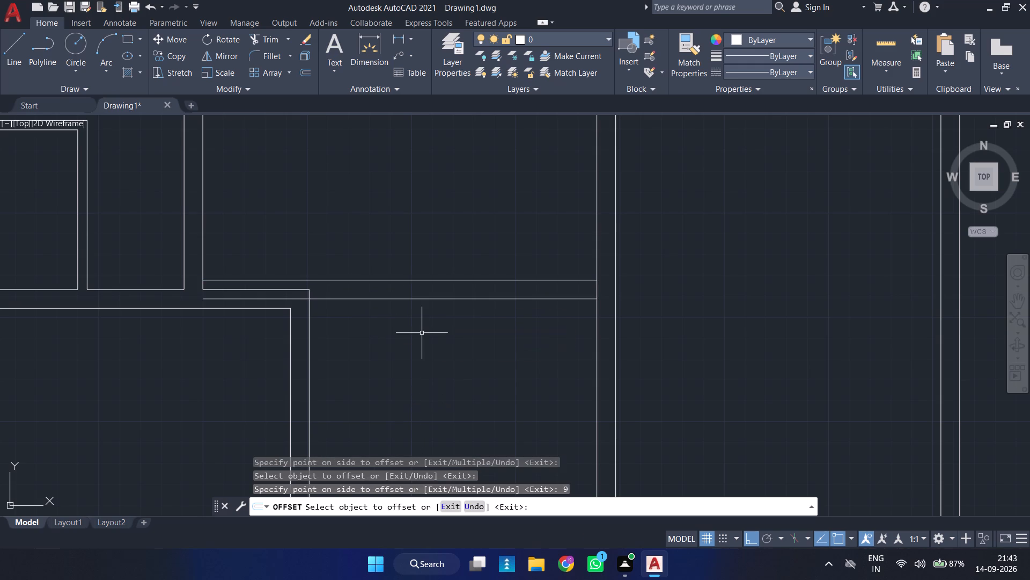
Trim the lower-left room's old outer top line and the vertical stubs overlapping the new 9" horizontal wall.
scroll(417, 298, "down", 1)
middle_click_drag(395, 327, 401, 346)
scroll(394, 344, "up", 1)
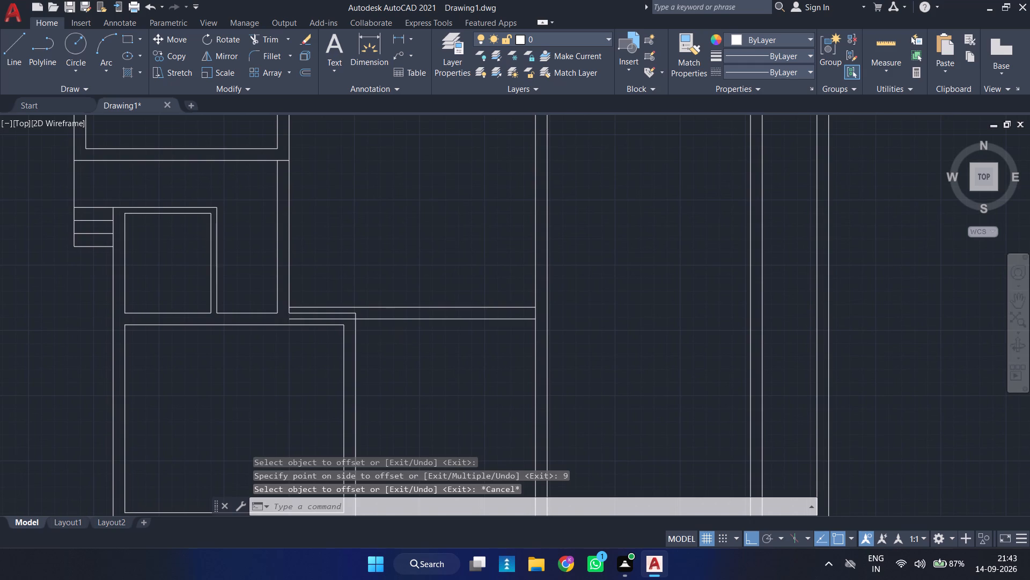
type("TR")
key("Return")
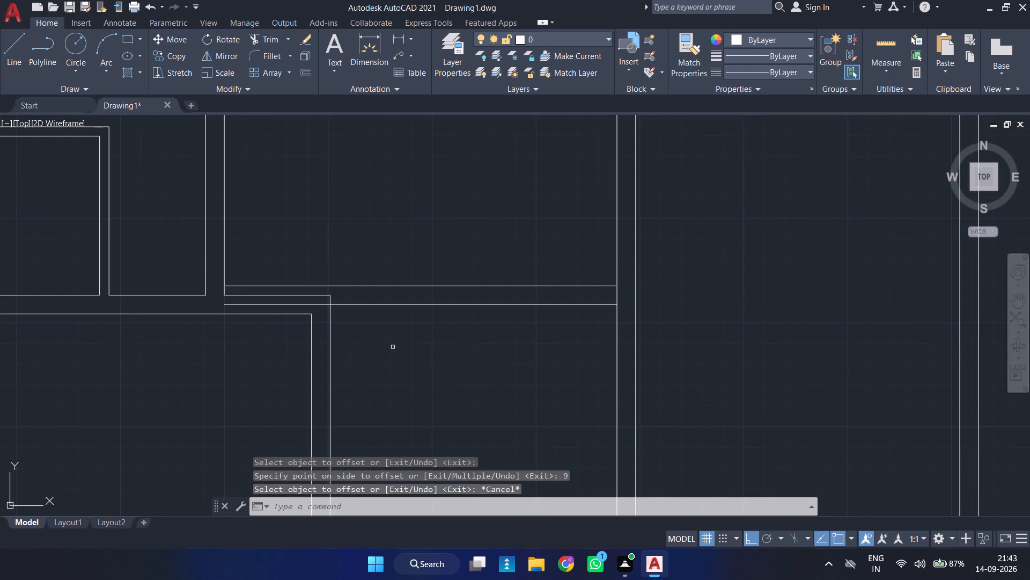
left_click_drag(333, 296, 270, 294)
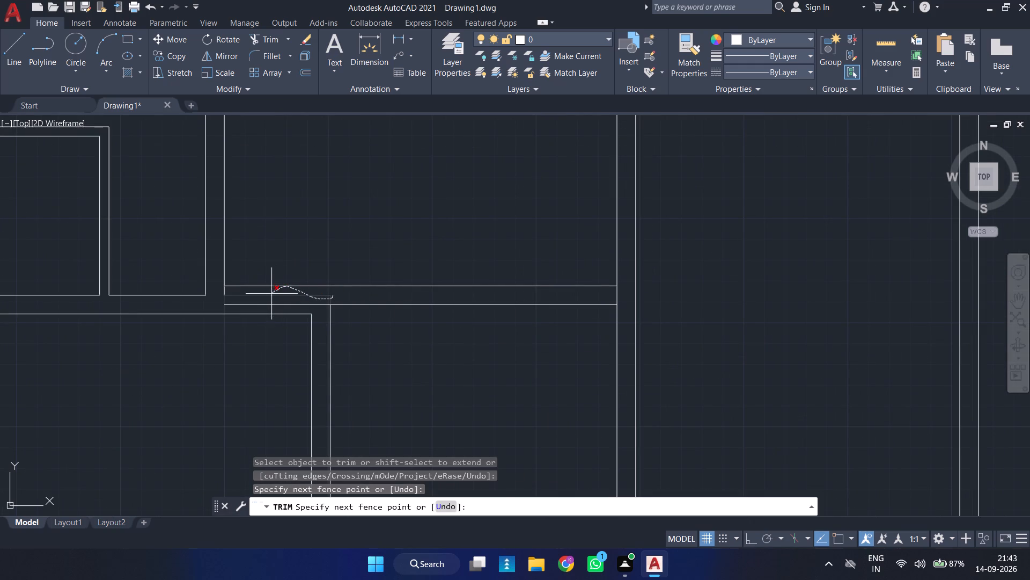
left_click_drag(270, 294, 218, 296)
left_click_drag(220, 293, 230, 293)
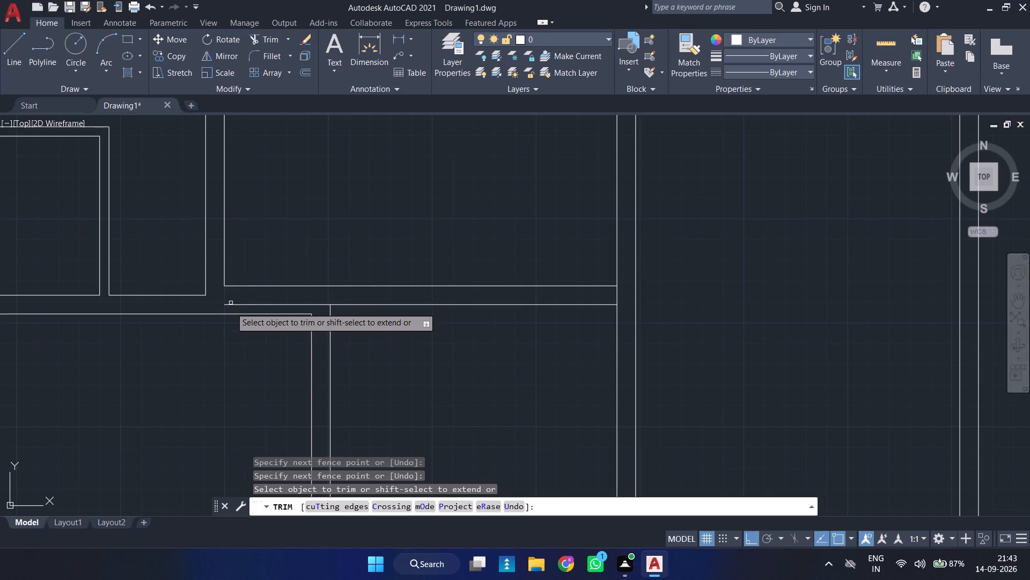
Trim the new horizontal wall's lower line where it runs past the lower-left room's right outer wall line.
scroll(233, 322, "down", 2)
scroll(229, 323, "up", 1)
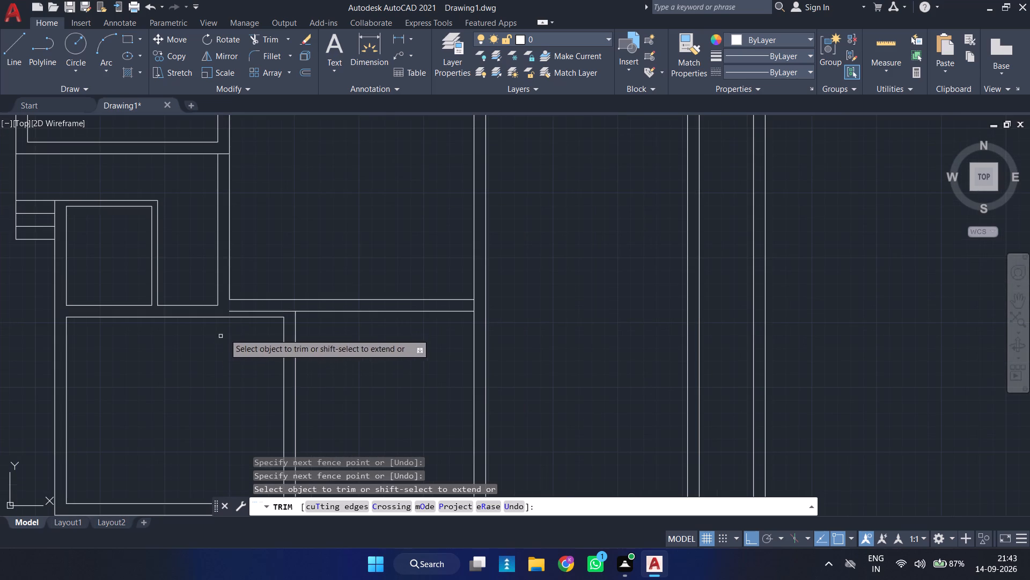
middle_click_drag(225, 332, 370, 319)
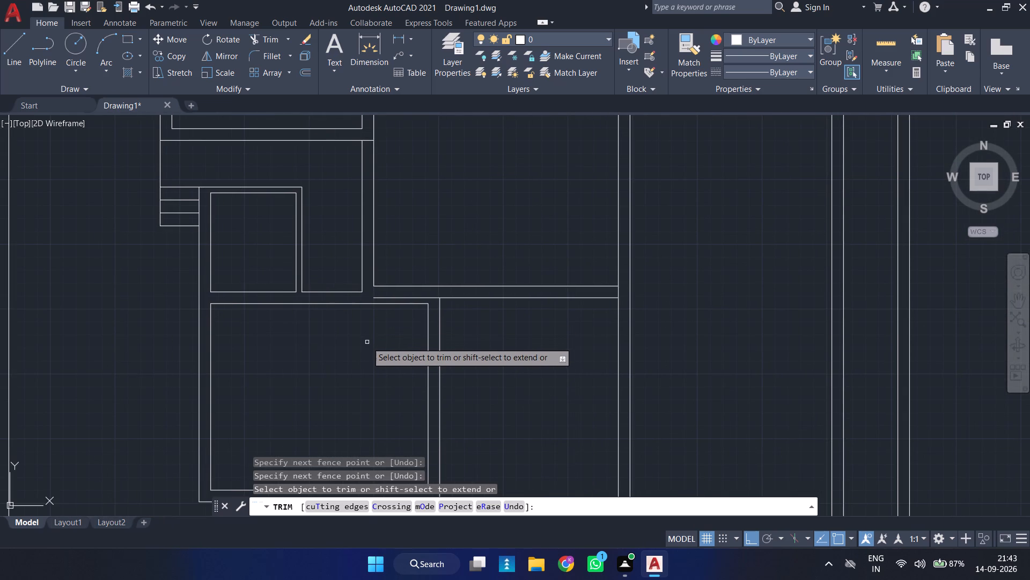
scroll(364, 337, "up", 1)
middle_click_drag(374, 328, 355, 334)
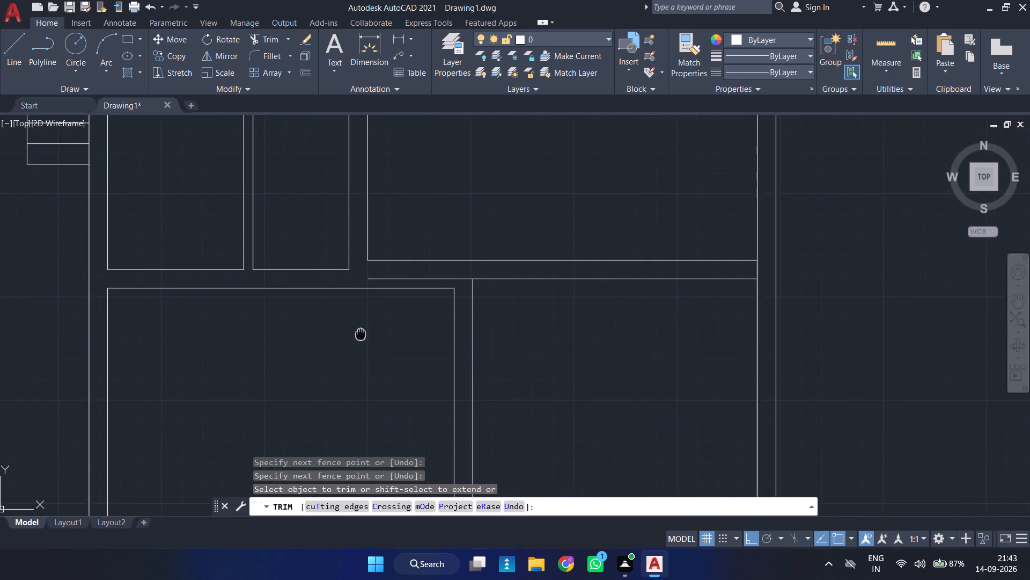
middle_click_drag(355, 334, 332, 335)
left_click(402, 284)
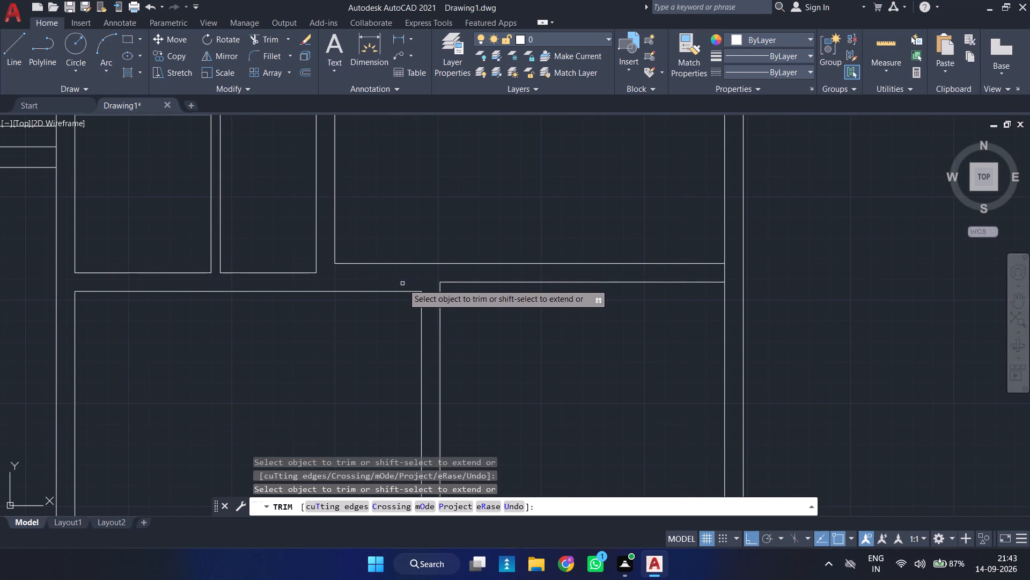
scroll(596, 373, "down", 2)
middle_click_drag(594, 380, 489, 317)
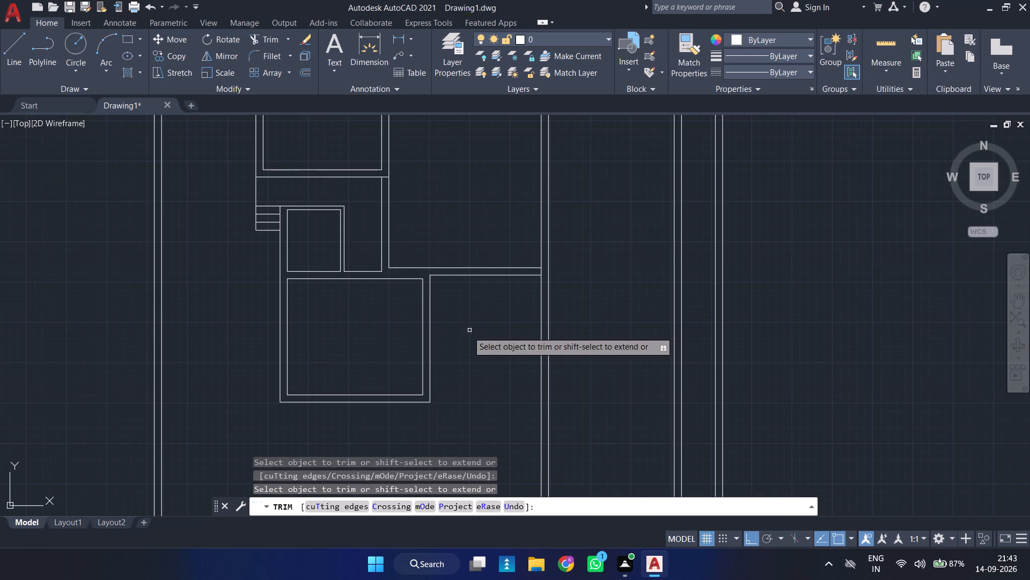
middle_click_drag(375, 298, 375, 302)
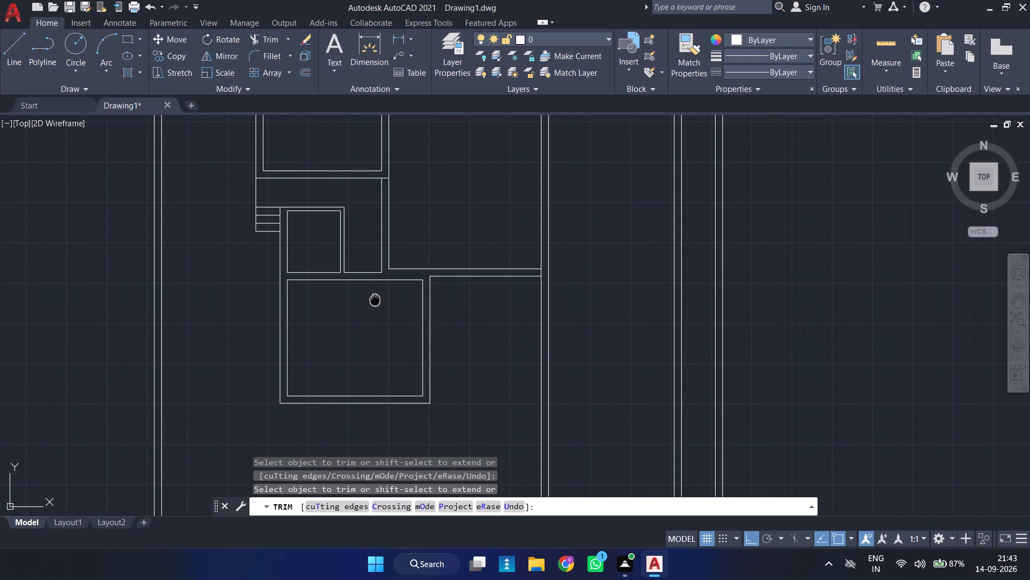
middle_click_drag(375, 302, 356, 349)
scroll(357, 344, "up", 1)
key("Escape")
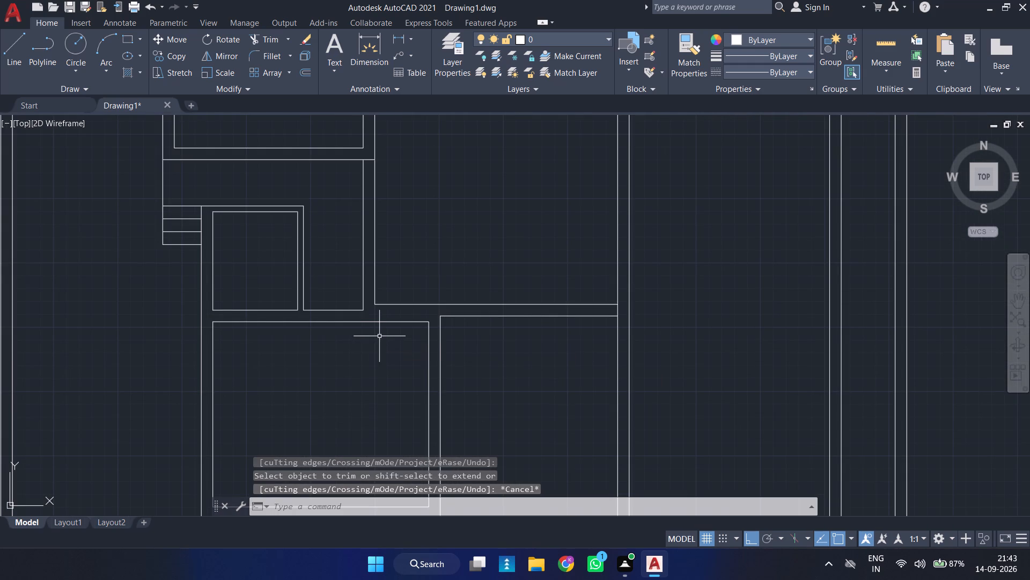
Extend the lower-left room's right inner line up to the new wall and the middle space's left wall line down to the room's top inner line.
type("EX")
key("space")
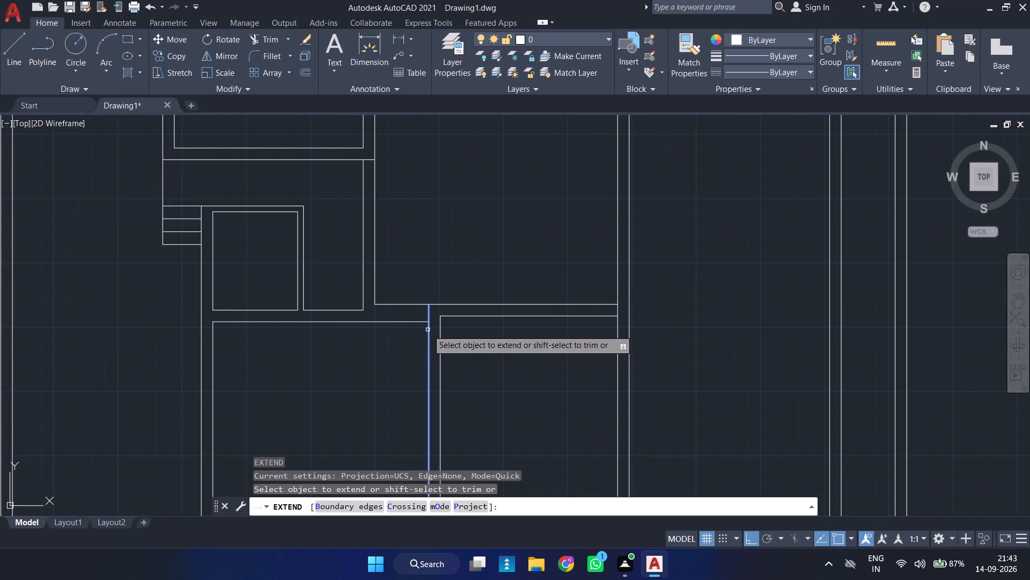
left_click(428, 330)
left_click(373, 292)
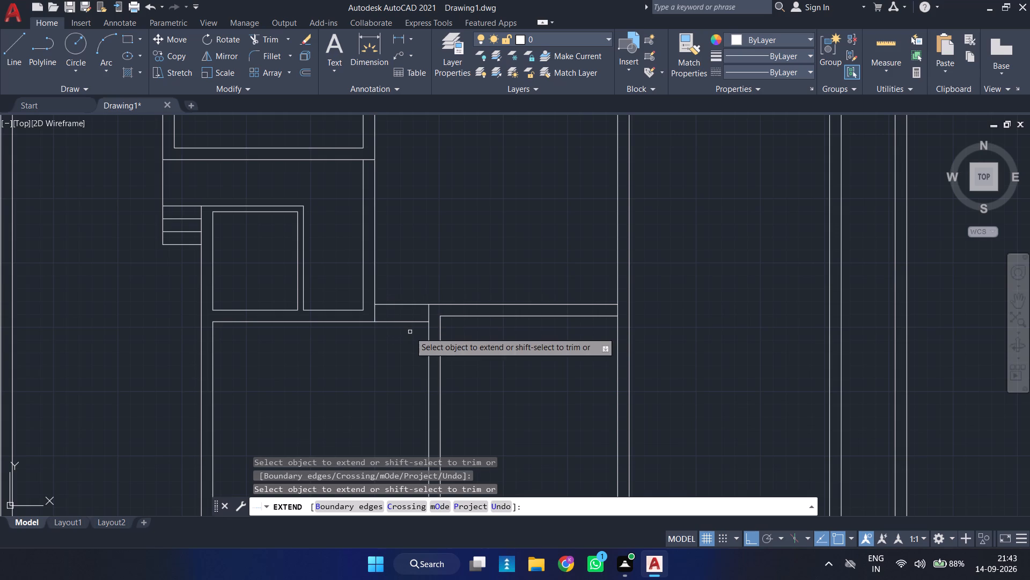
key("Escape")
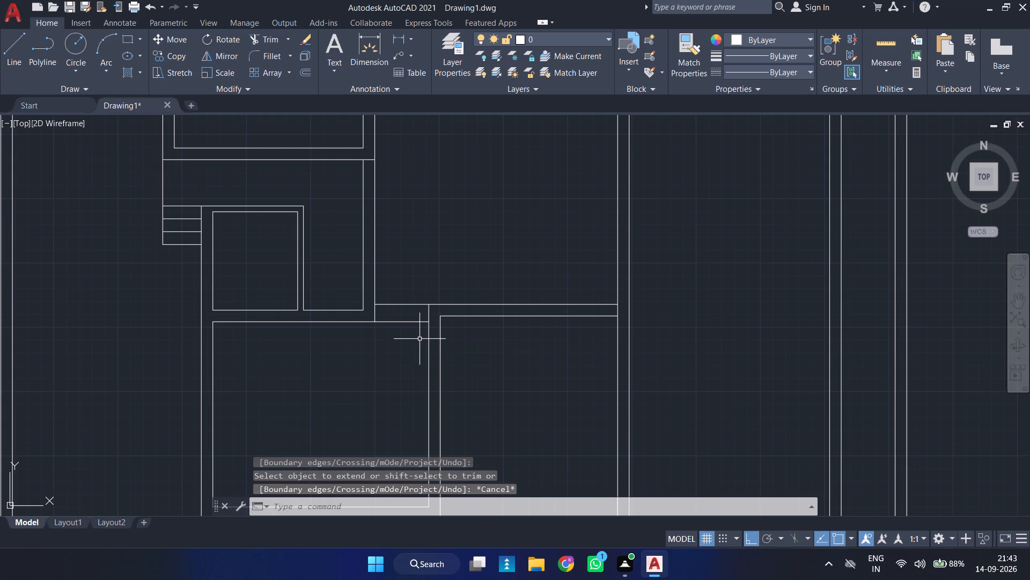
left_click_drag(420, 339, 590, 579)
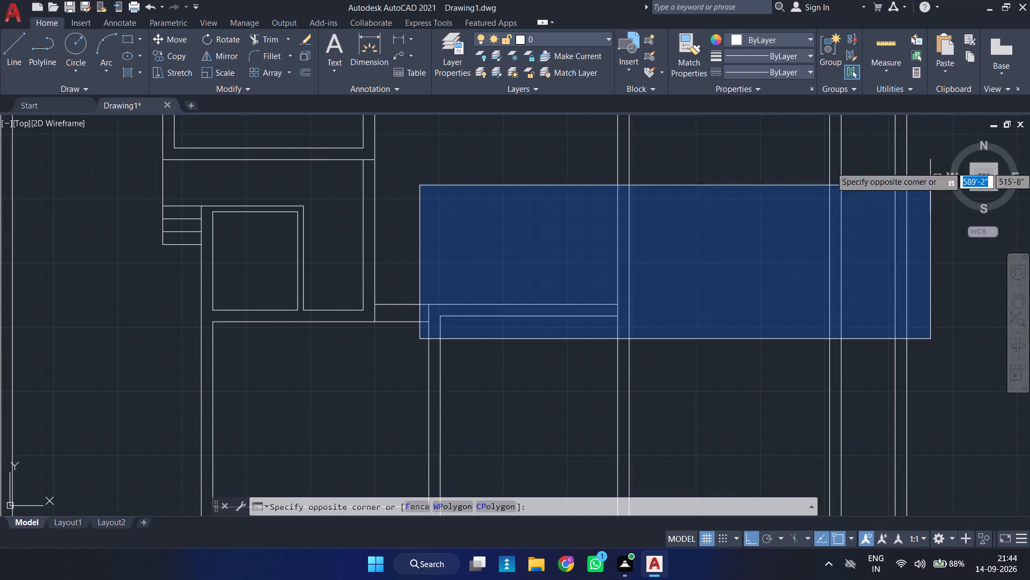
key("Escape")
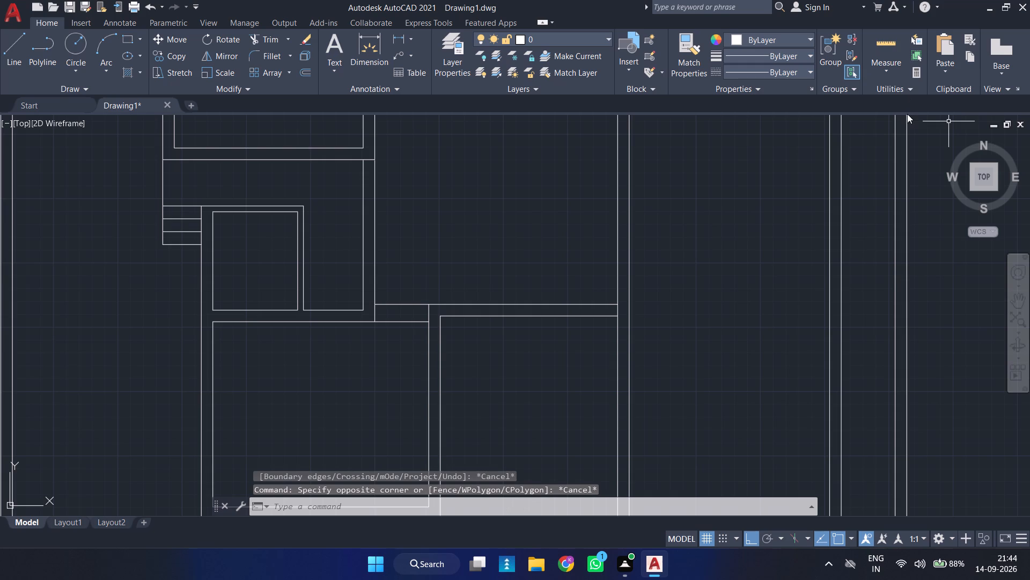
Quick-measure the enclosed middle space between its upper wall and the new horizontal wall.
left_click(899, 62)
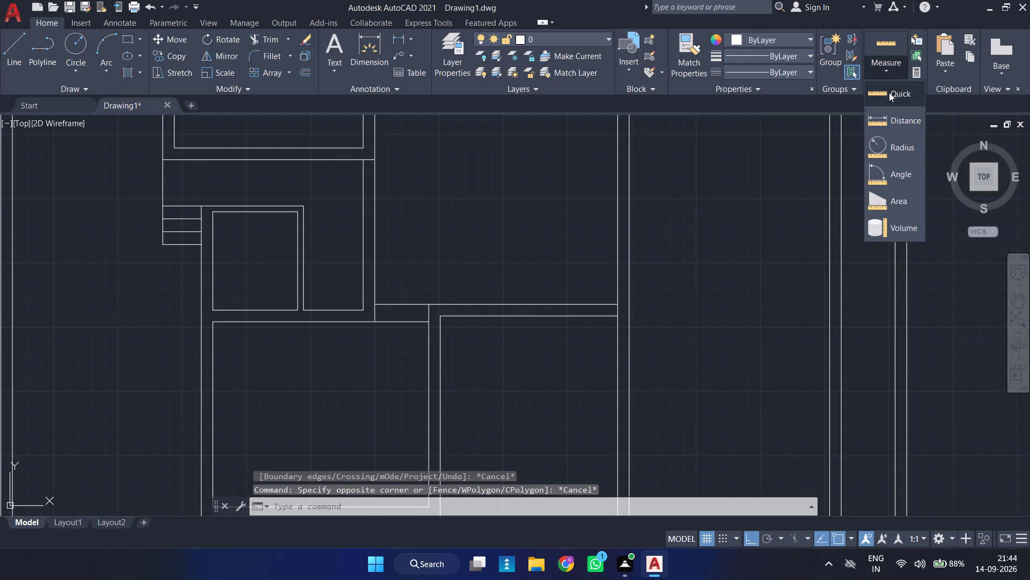
left_click(889, 92)
scroll(542, 192, "down", 2)
middle_click_drag(541, 193, 529, 266)
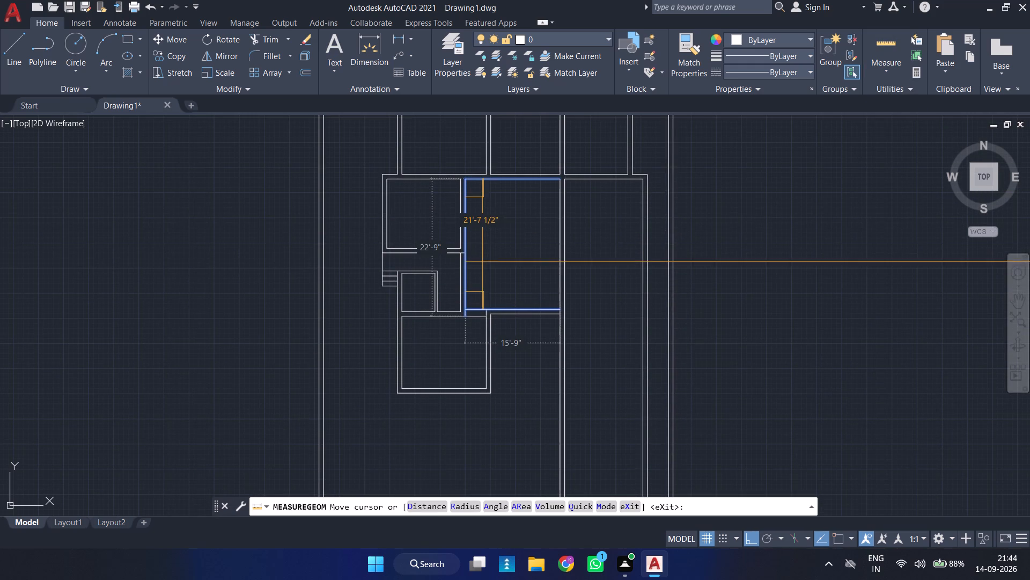
scroll(497, 253, "down", 4)
scroll(497, 253, "up", 6)
middle_click_drag(497, 256, 496, 286)
scroll(496, 277, "down", 1)
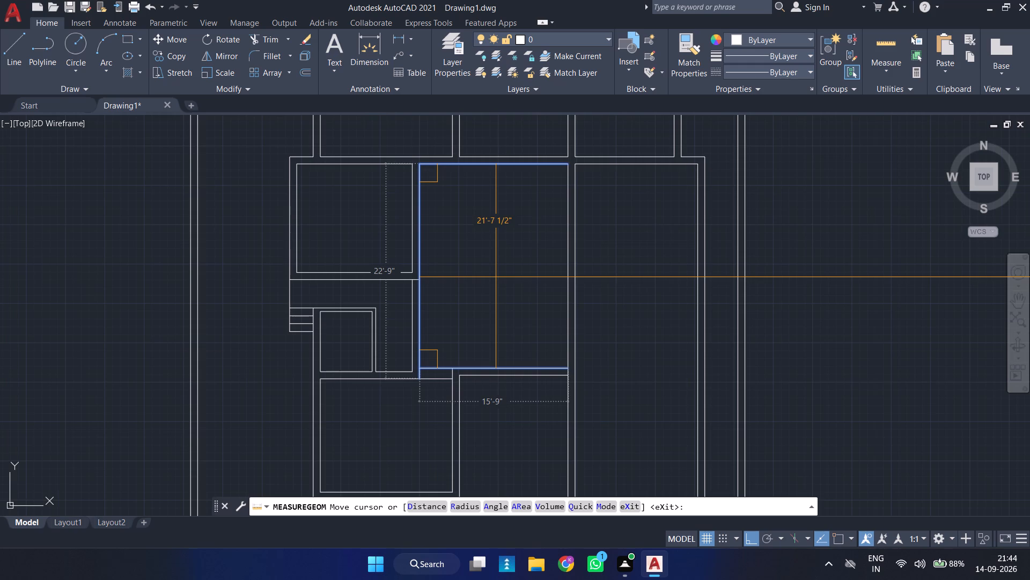
key("Escape")
Offset the new horizontal wall's lower line 12'9" downward, between the lower-left room and the middle vertical wall.
scroll(504, 286, "down", 1)
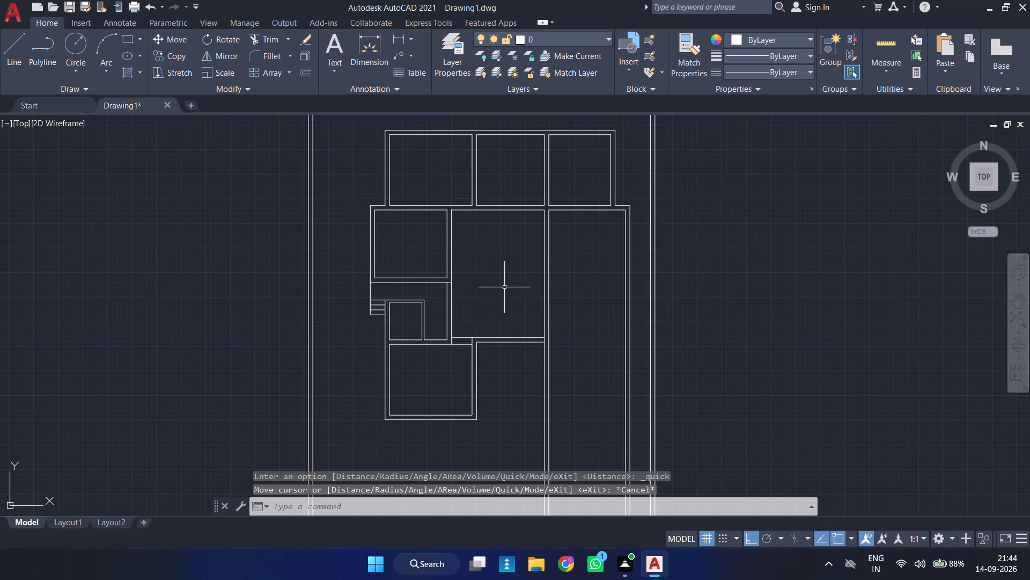
scroll(511, 367, "up", 1)
middle_click_drag(511, 367, 469, 283)
scroll(469, 282, "up", 1)
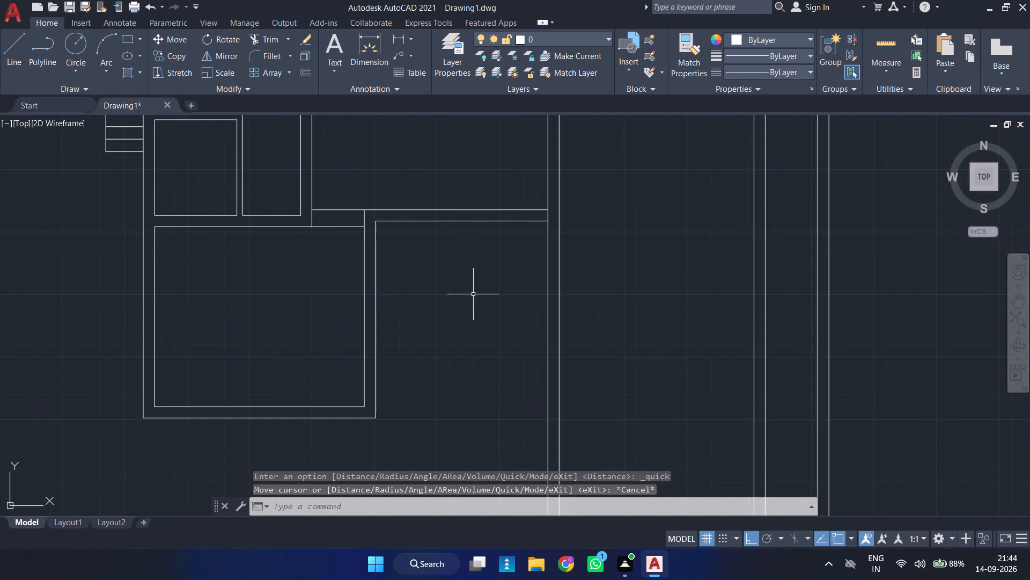
key("o")
key("Return")
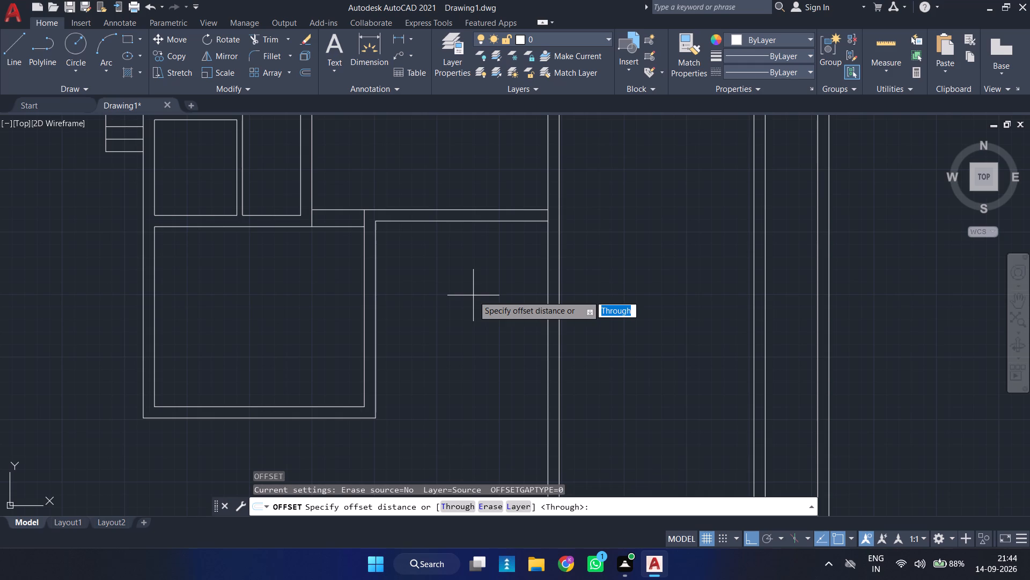
type("12'9")
key("Return")
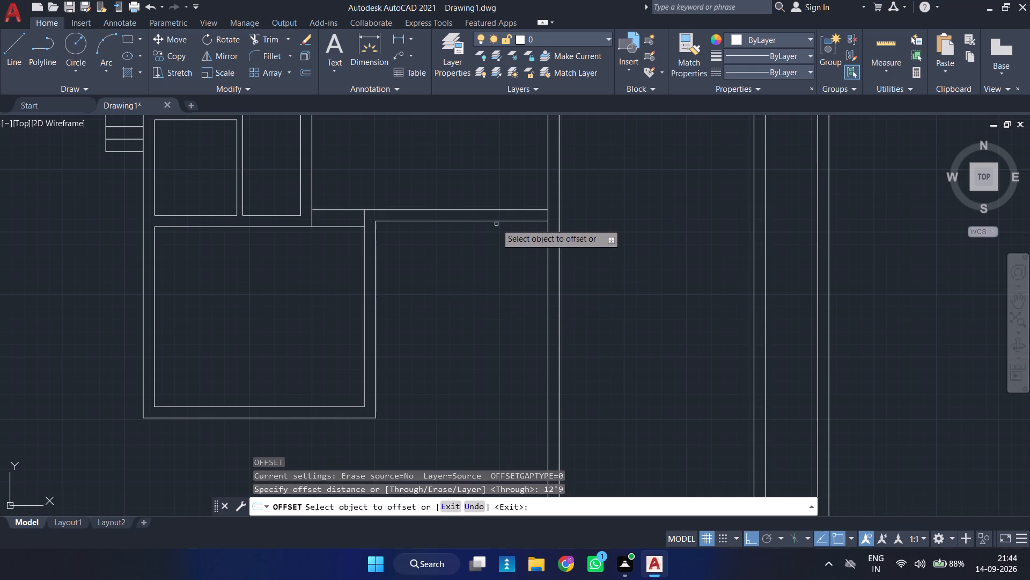
left_click(498, 219)
left_click(492, 330)
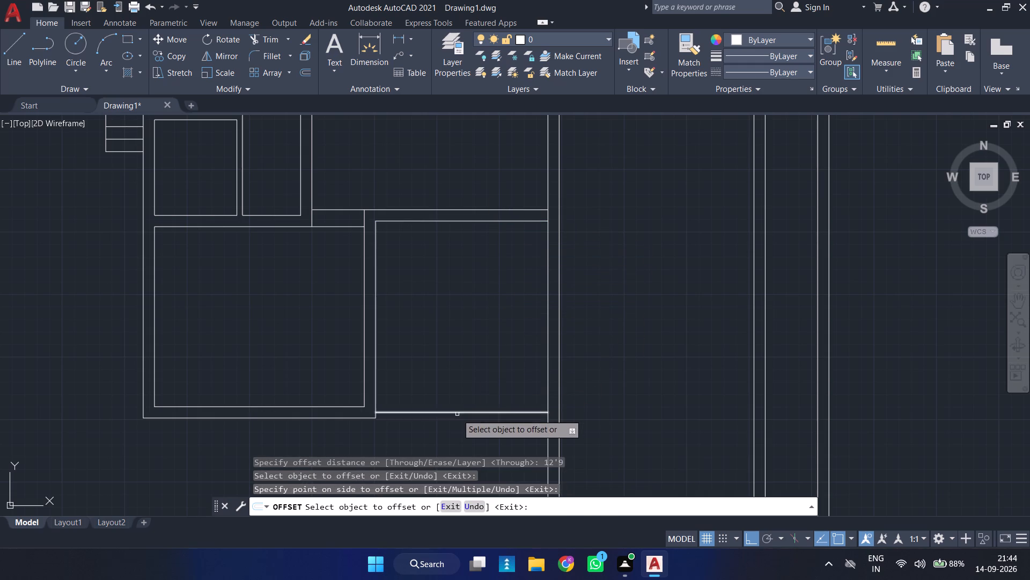
Offset the new bottom line of the space beside the lower-left room 9" downward.
middle_click_drag(467, 395, 455, 234)
scroll(467, 395, "up", 1)
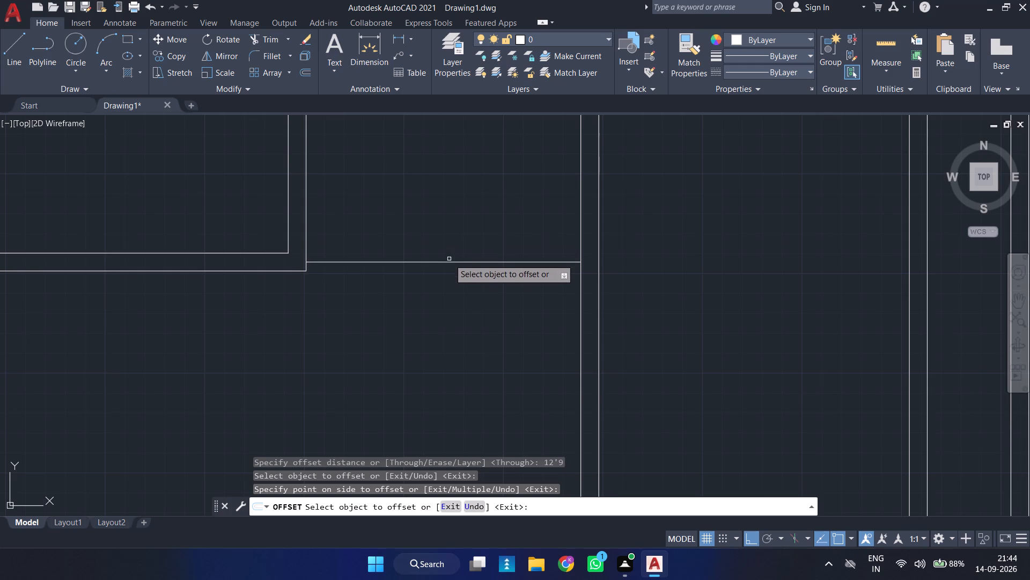
left_click(449, 262)
key("9")
key("Return")
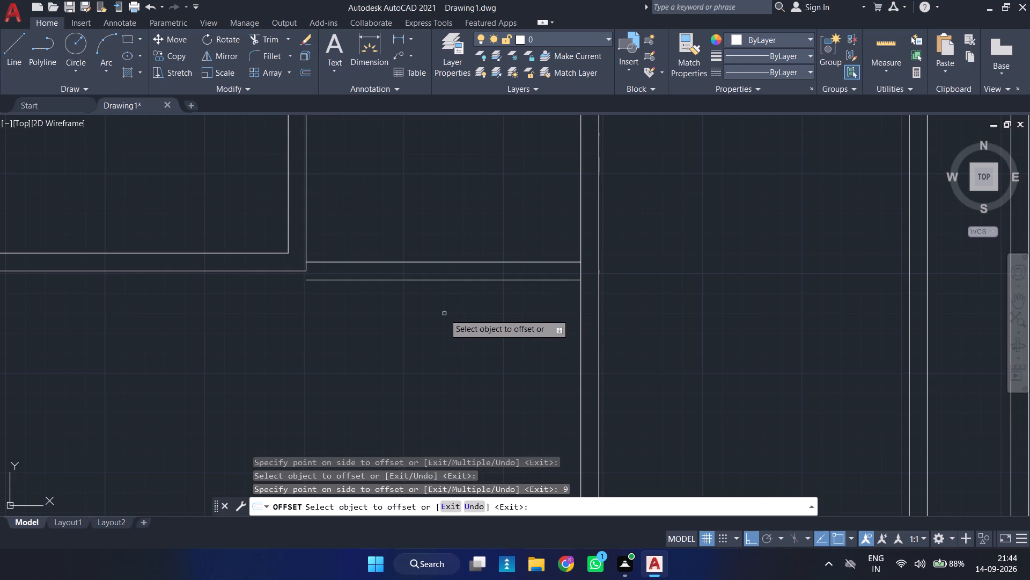
key("Escape")
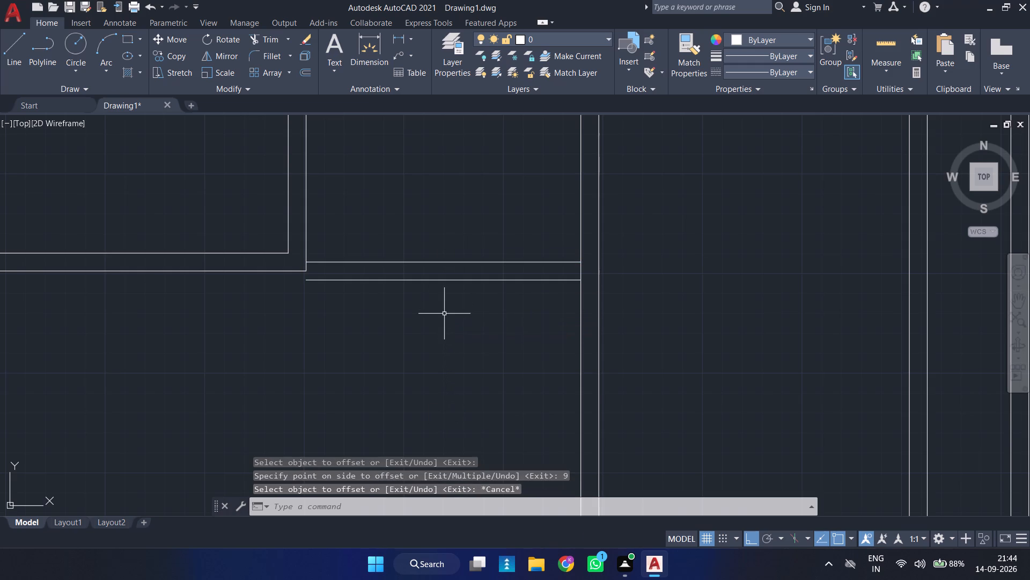
Extend the lower-left room's right outer wall line down to the new bottom wall's lower line.
key("l")
key("Escape")
type("EX")
key("Return")
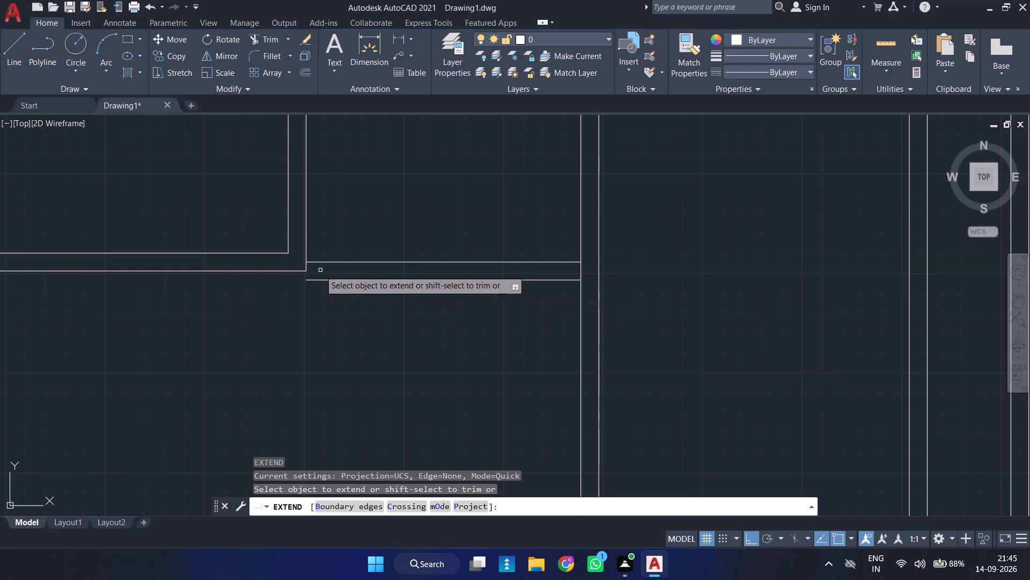
left_click(306, 268)
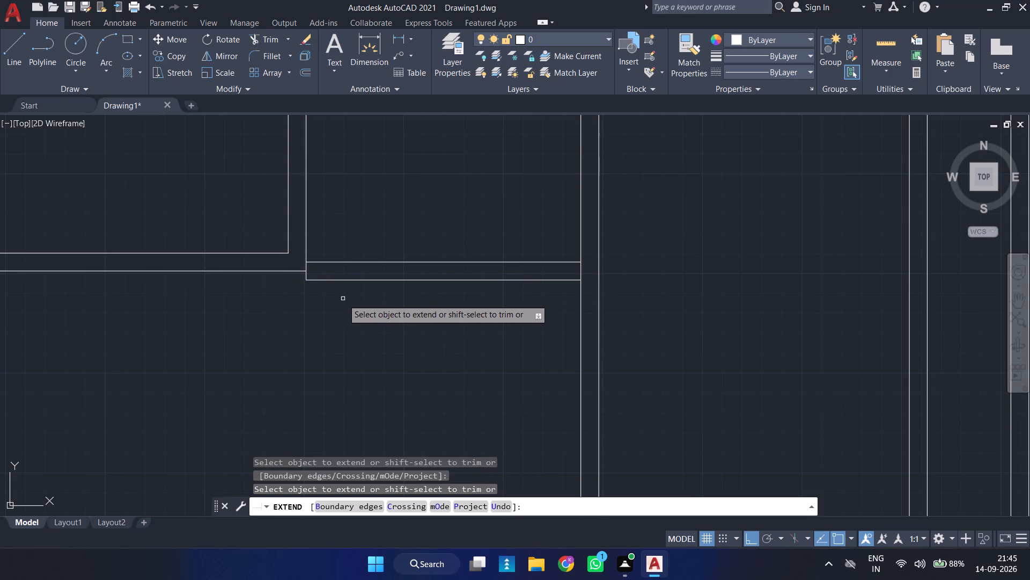
key("Escape")
Trim the short vertical line inside the joint between the lower-left room's bottom wall and the adjoining space's new bottom wall.
middle_click_drag(335, 271, 315, 329)
scroll(324, 286, "down", 2)
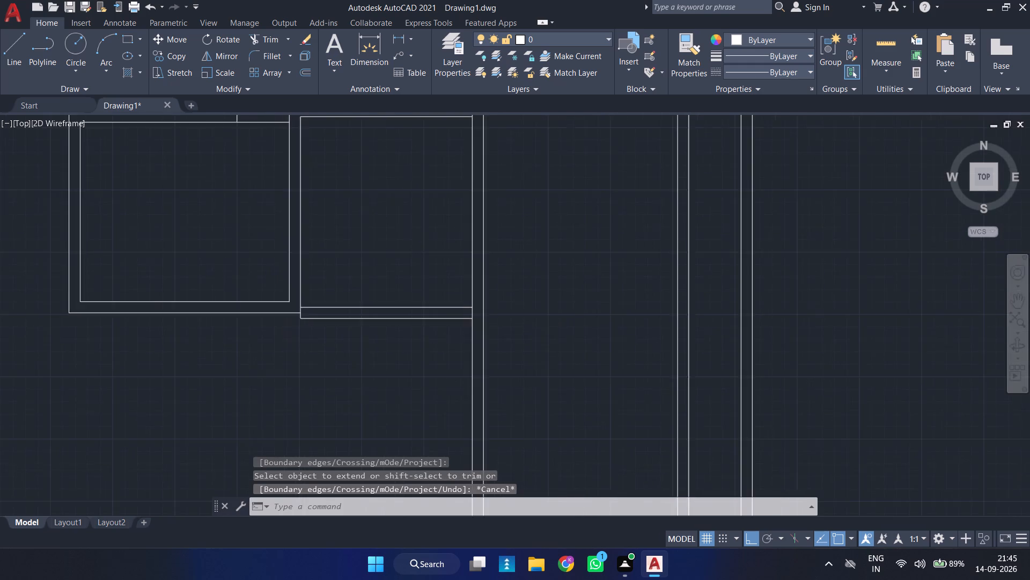
scroll(325, 283, "up", 2)
type("TR")
key("space")
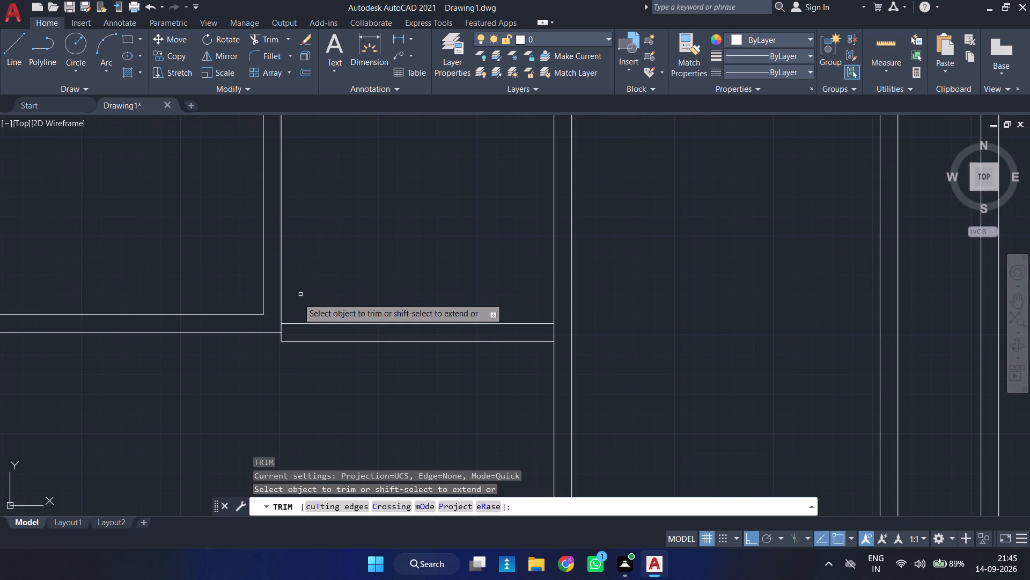
scroll(285, 337, "up", 2)
left_click_drag(274, 317, 267, 317)
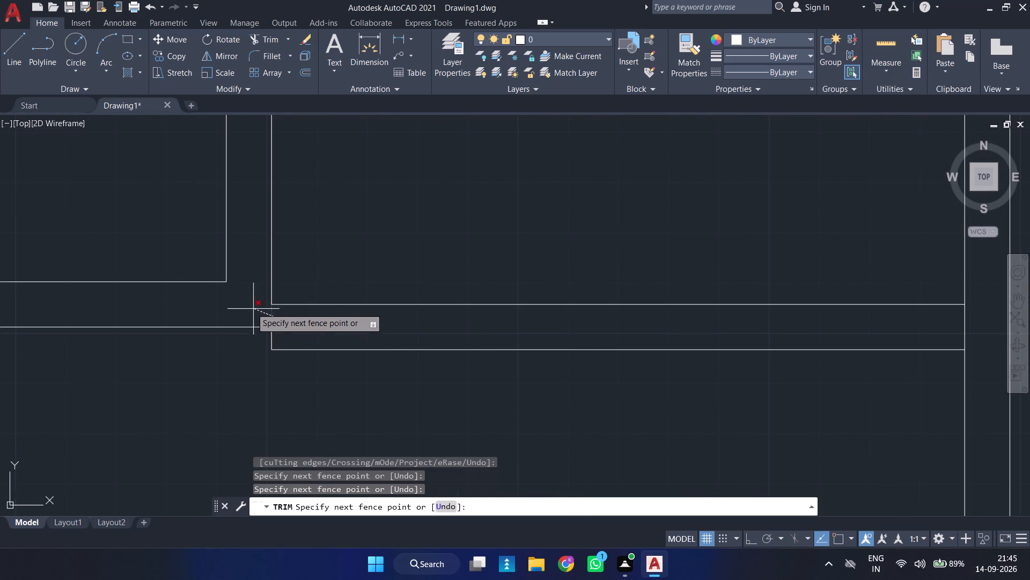
scroll(243, 302, "down", 3)
left_click(245, 301)
middle_click_drag(373, 242, 370, 268)
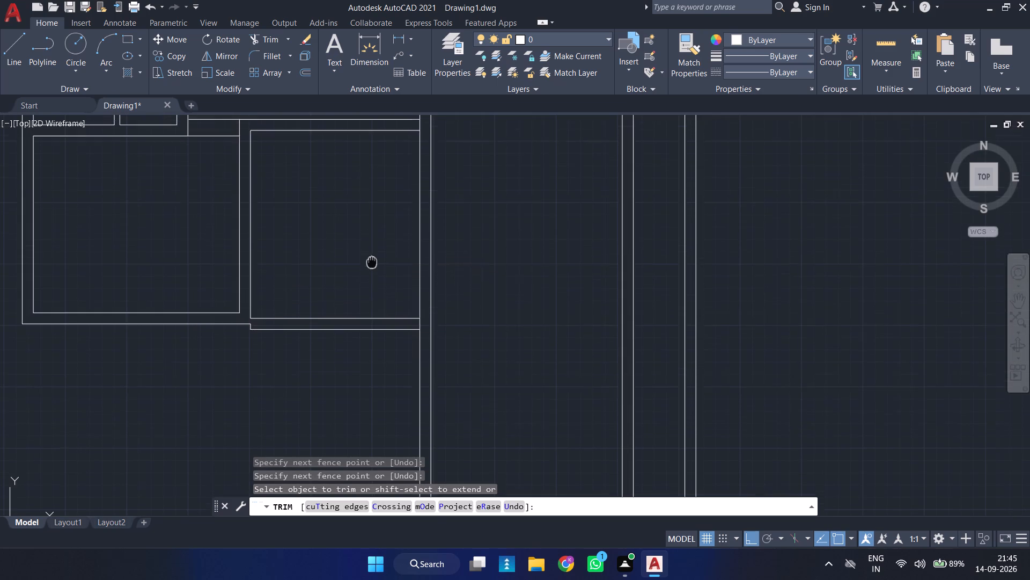
middle_click_drag(370, 268, 360, 301)
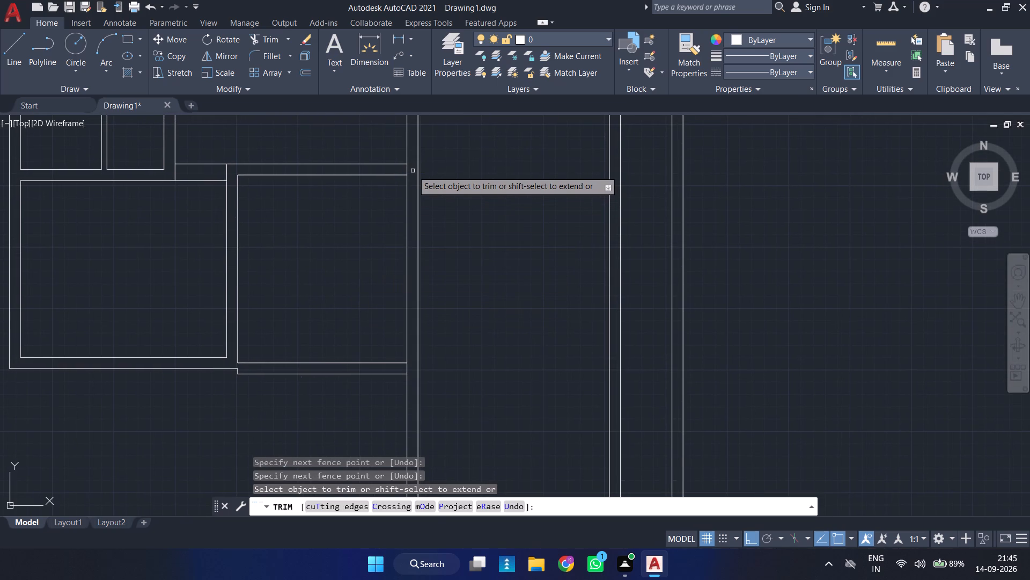
scroll(413, 171, "down", 3)
middle_click_drag(423, 196, 404, 257)
scroll(404, 231, "up", 2)
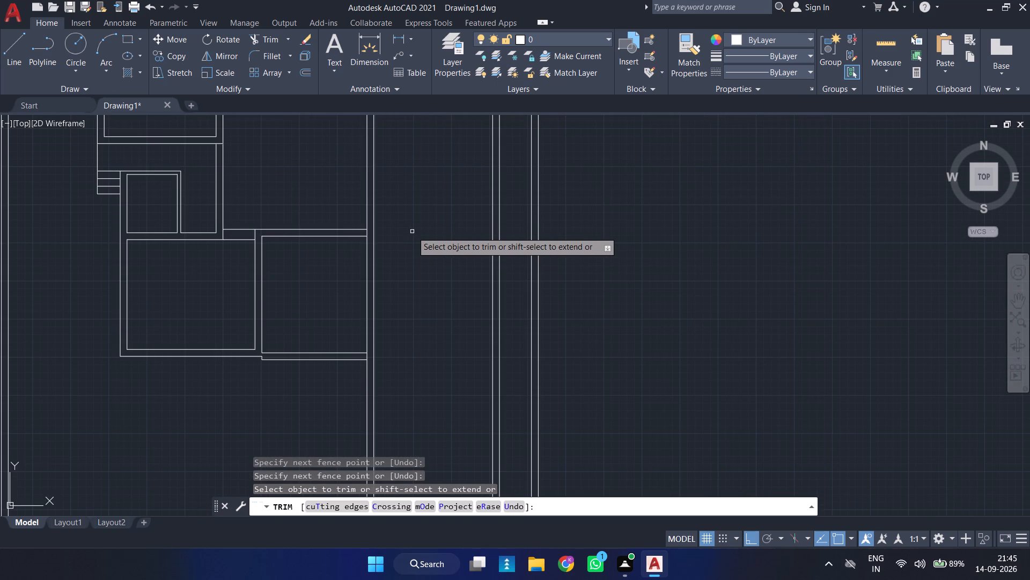
key("Escape")
Extend the top and bottom wall lines of the space beside the lower-left room to the middle vertical wall's far line.
type("EX")
key("space")
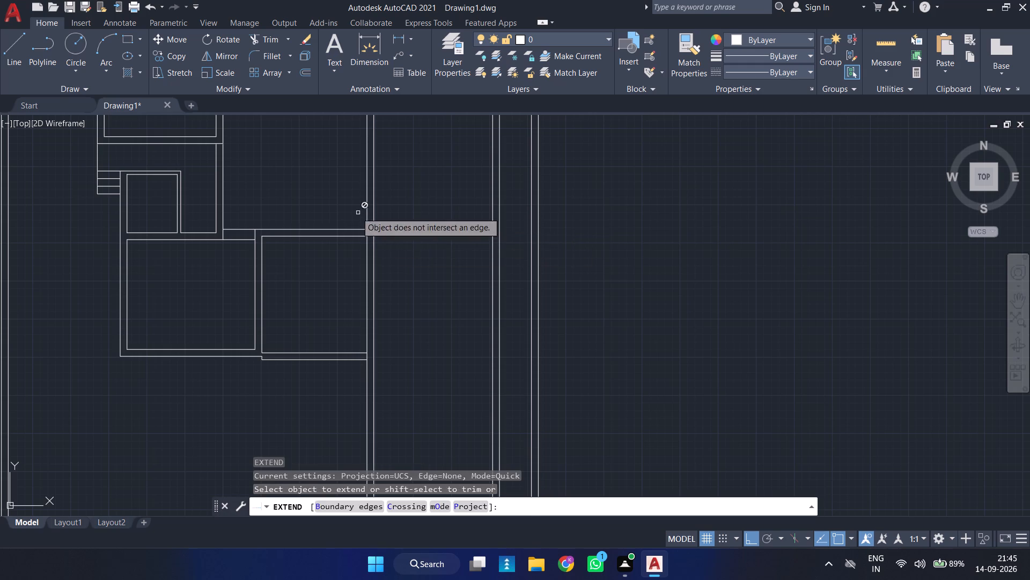
left_click_drag(356, 212, 352, 269)
left_click_drag(342, 315, 348, 374)
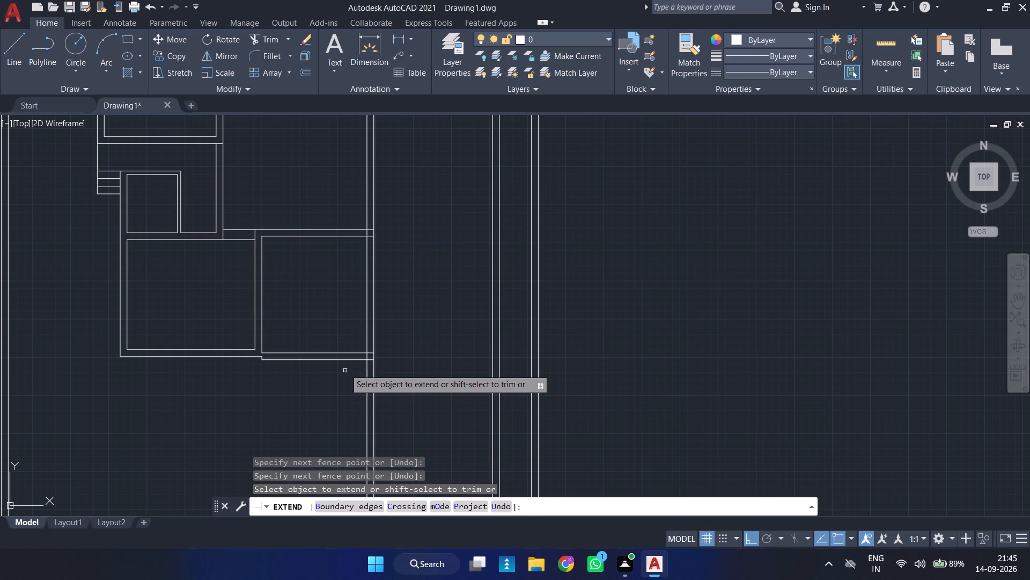
key("Escape")
Trim the middle vertical wall below the new bottom wall and clear the overlapping lines inside their corner.
type("TTR")
key("space")
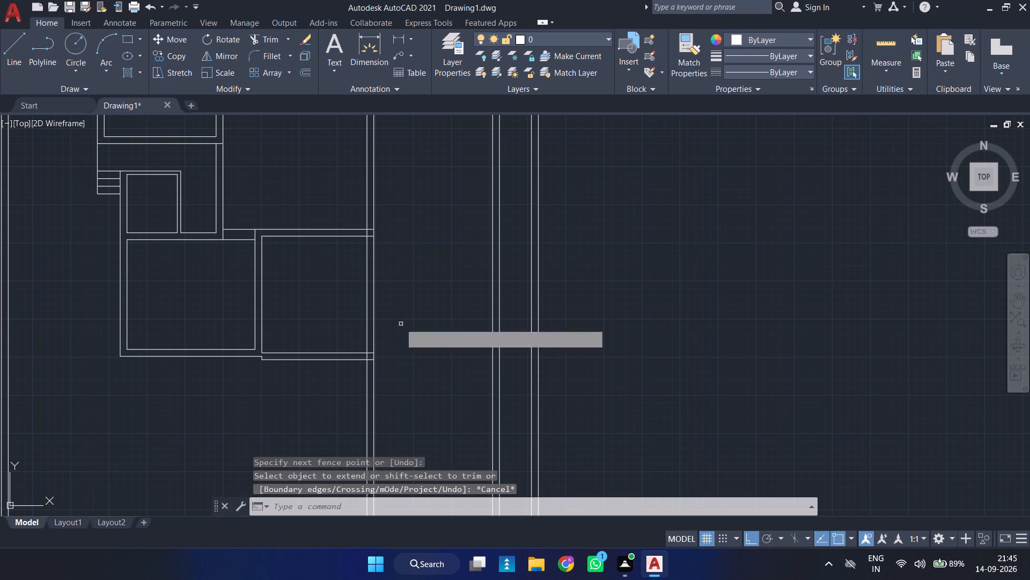
left_click_drag(385, 371, 356, 388)
scroll(365, 362, "up", 3)
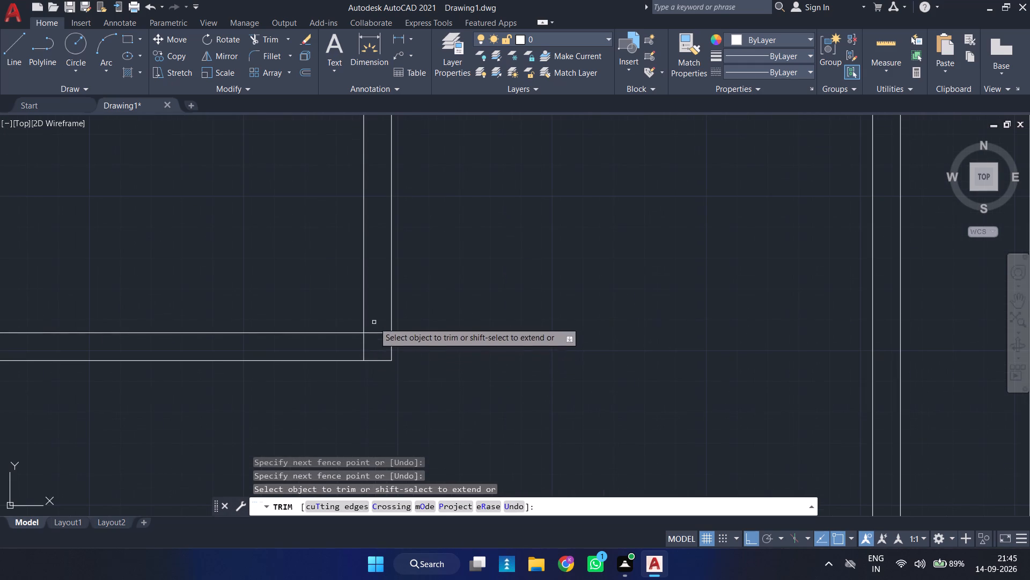
left_click_drag(374, 322, 359, 355)
Trim the overlapping lines where the lower middle space's top wall meets the middle vertical wall.
scroll(332, 270, "down", 2)
middle_click_drag(312, 230, 257, 408)
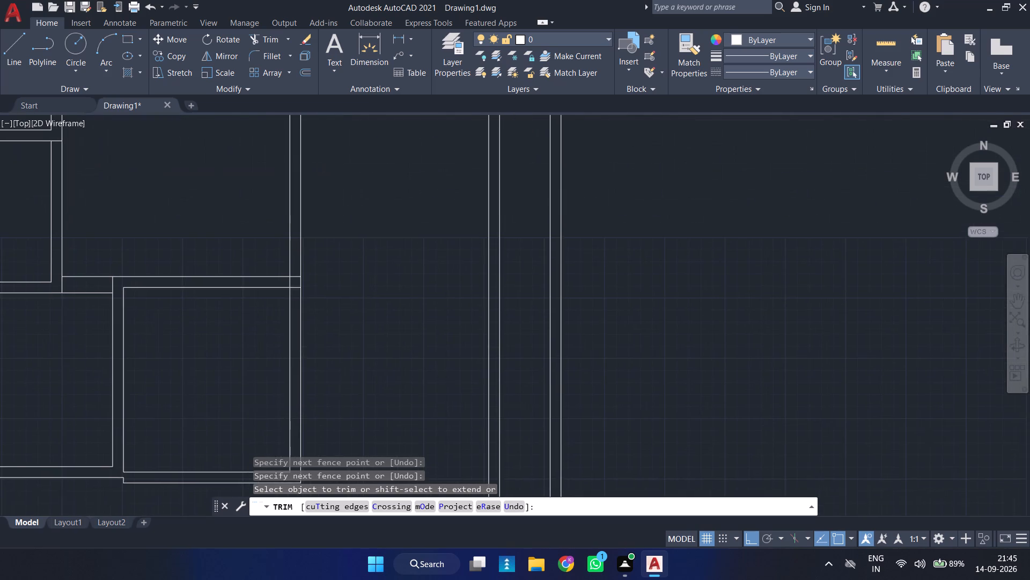
scroll(287, 274, "up", 2)
left_click_drag(270, 291, 302, 323)
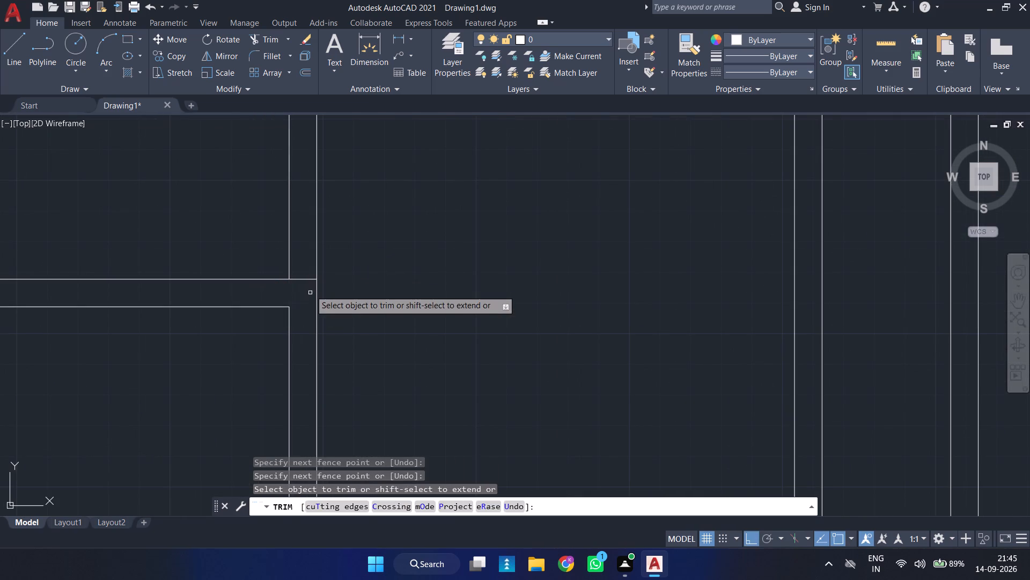
left_click_drag(309, 265, 303, 293)
scroll(399, 249, "down", 3)
middle_click_drag(402, 272, 394, 375)
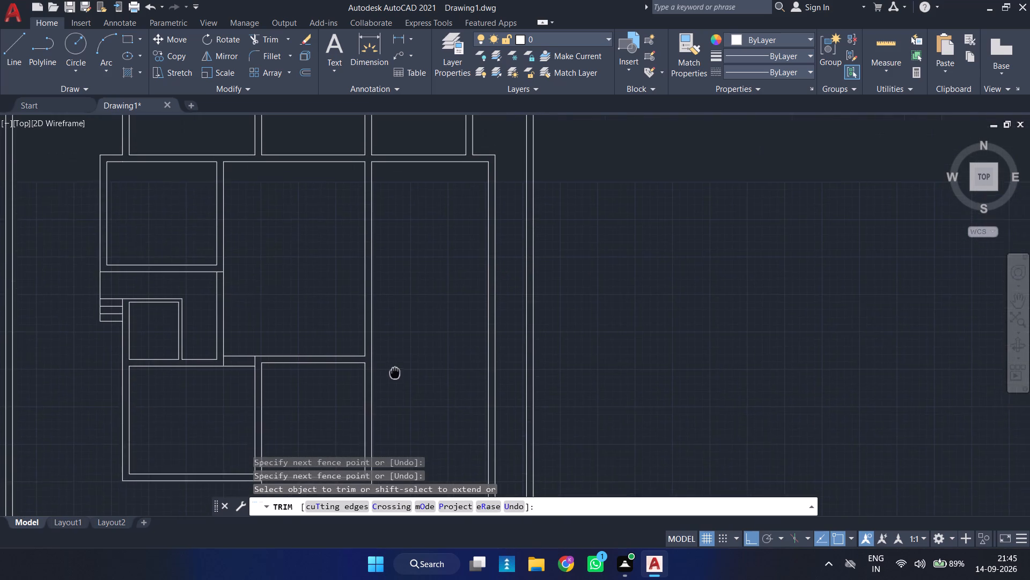
middle_click_drag(394, 375, 393, 383)
key("Escape")
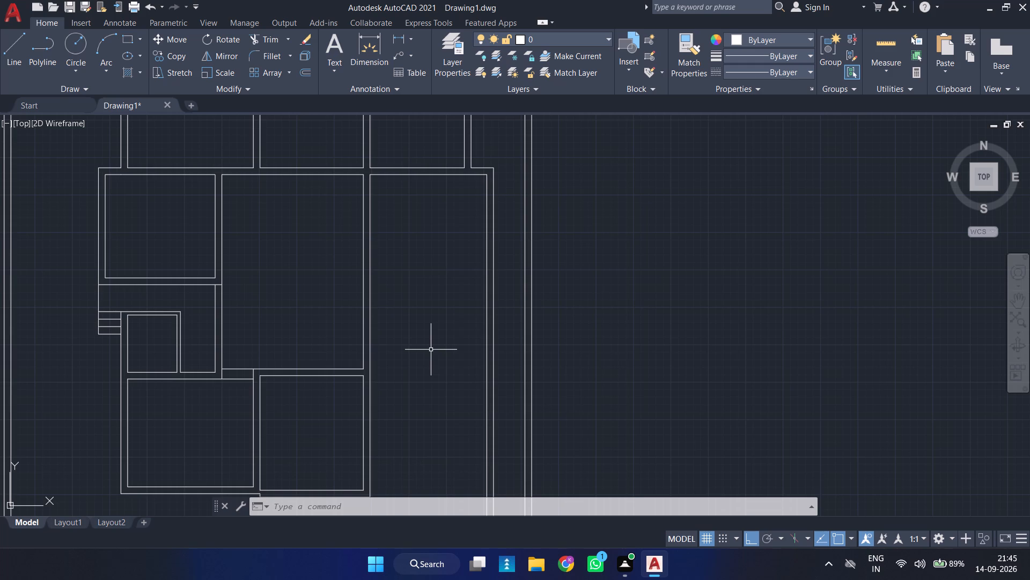
Quick-measure the long open space between the middle vertical wall and the right outer wall.
left_click(897, 75)
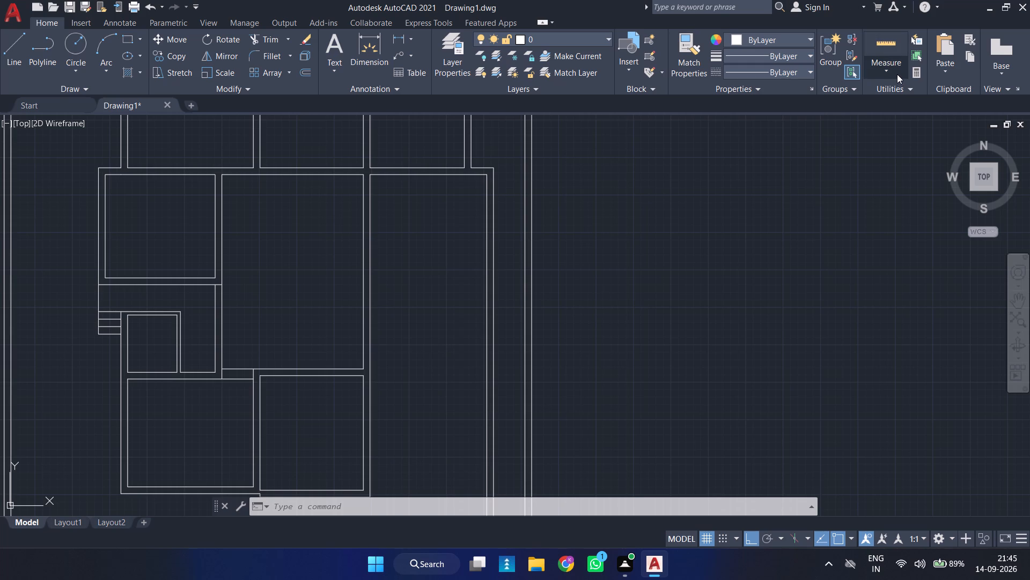
left_click(892, 101)
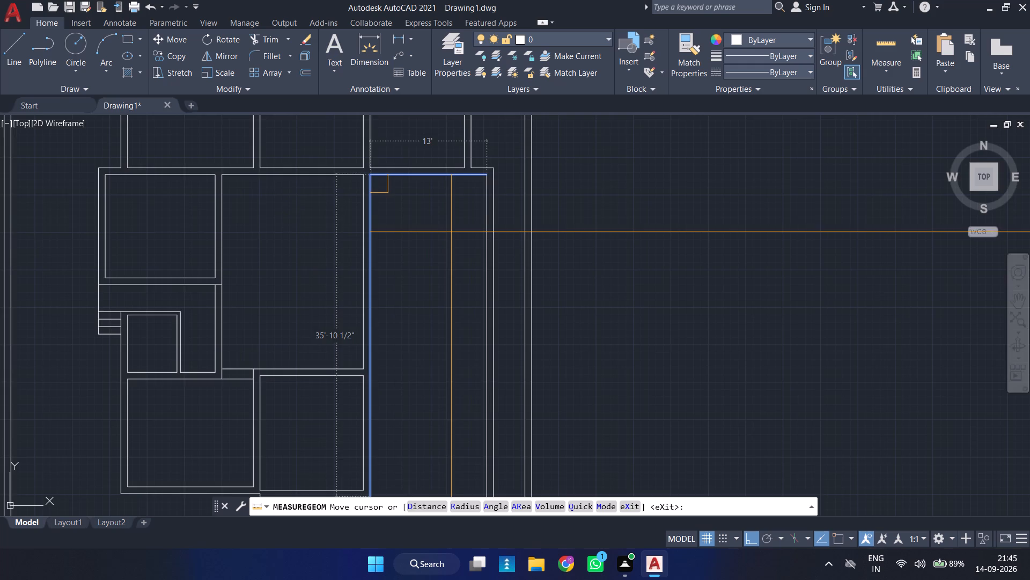
scroll(449, 224, "down", 3)
scroll(443, 227, "up", 3)
middle_click_drag(443, 229, 444, 263)
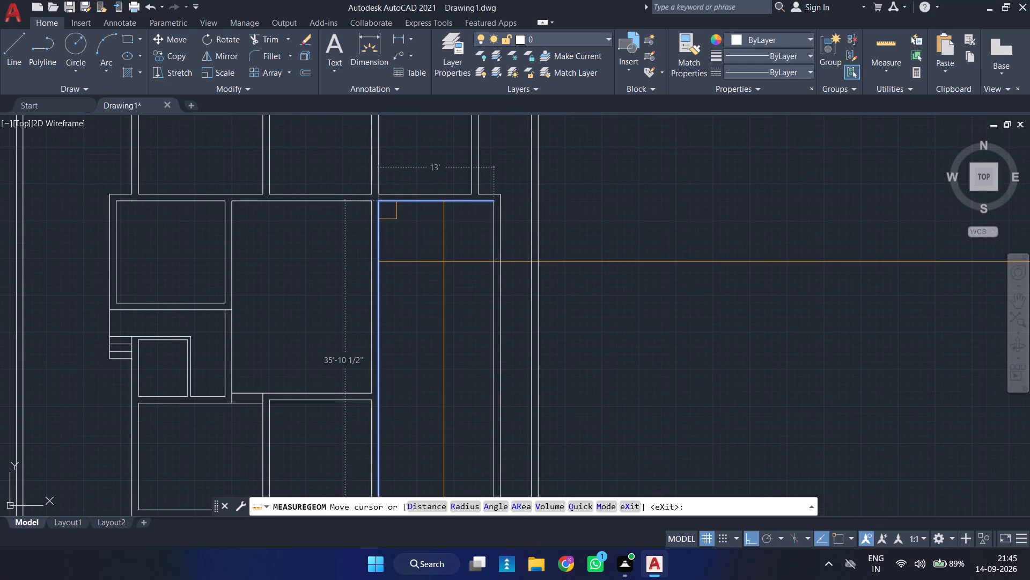
key("Escape")
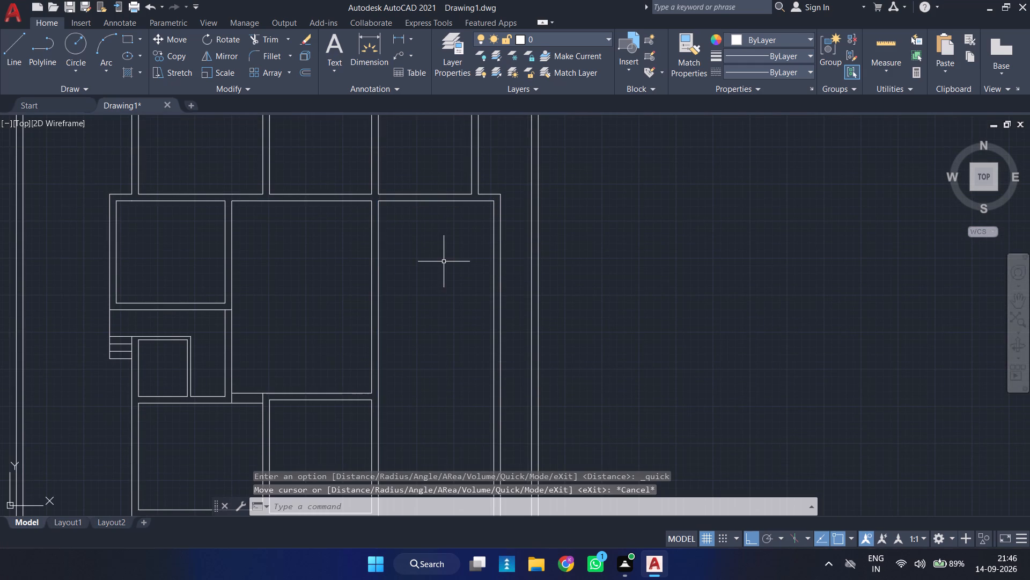
Offset the right-hand space's upper inner wall line 11'6" downward.
key("o")
key("Return")
type("11'6")
key("Return")
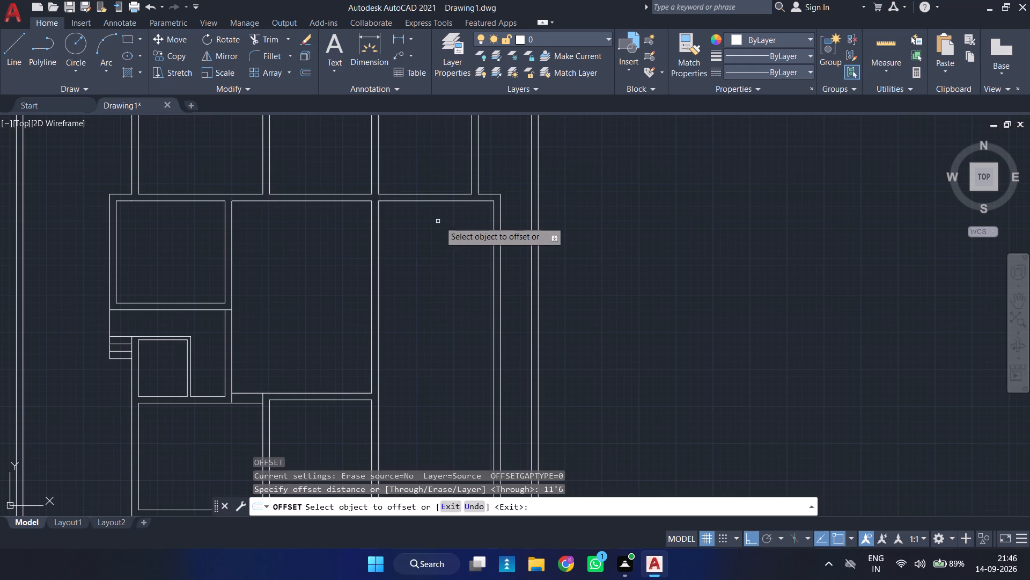
left_click(452, 202)
left_click(443, 303)
left_click(443, 303)
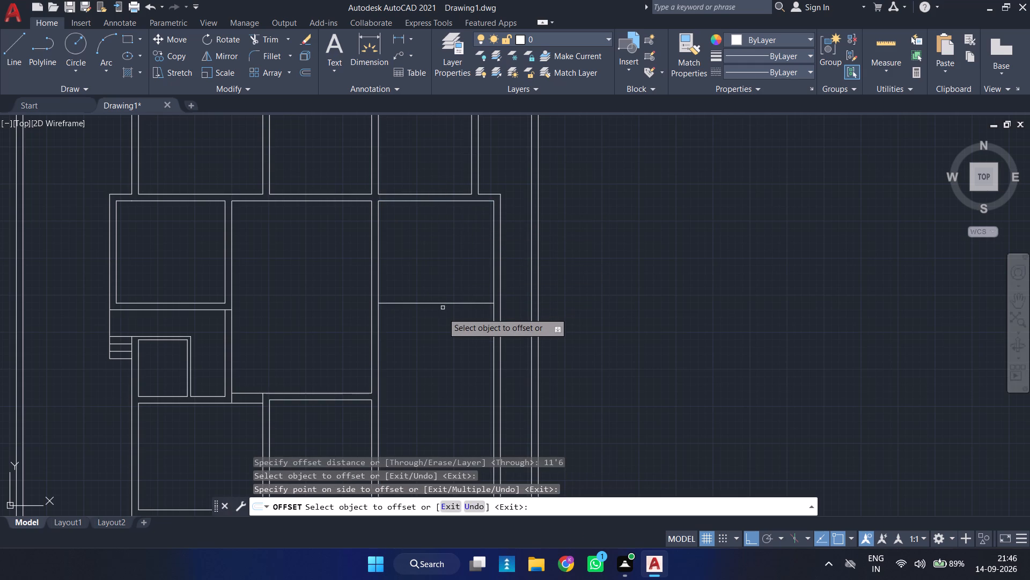
Offset the new horizontal line in the right-hand space 9" downward.
left_click(446, 304)
key("9")
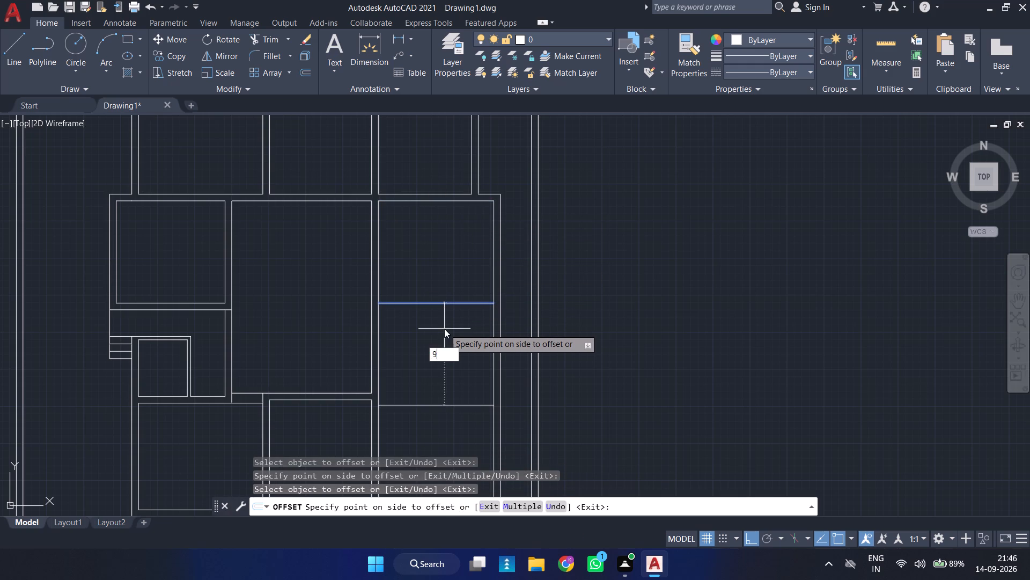
key("Return")
key("Escape")
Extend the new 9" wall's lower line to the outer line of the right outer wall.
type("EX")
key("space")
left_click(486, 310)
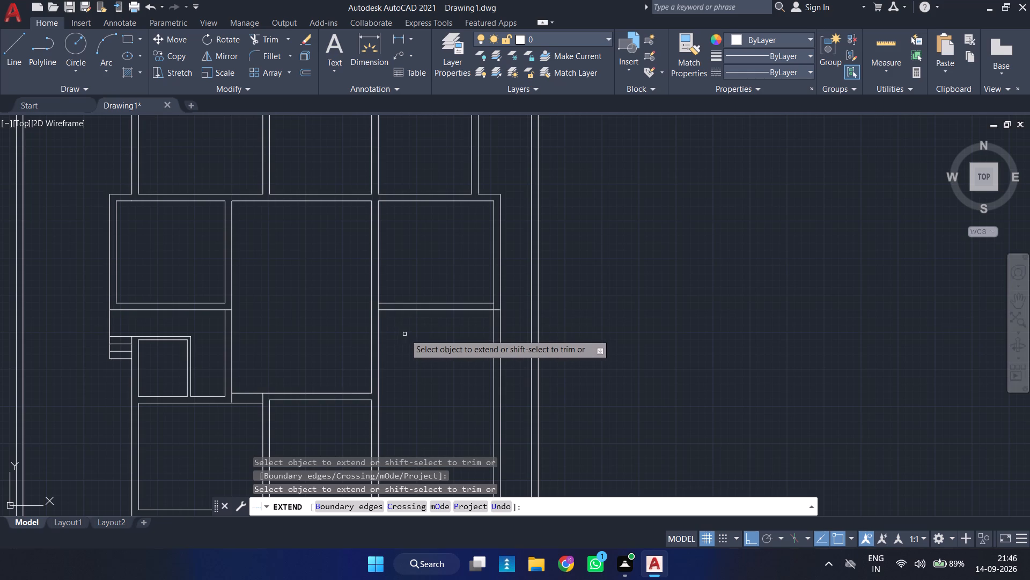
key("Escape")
Trim the lines crossing the new 9" wall's junctions with the middle vertical and right outer walls, including its lower line's overrun.
key("t")
key("r")
key("space")
scroll(389, 310, "up", 2)
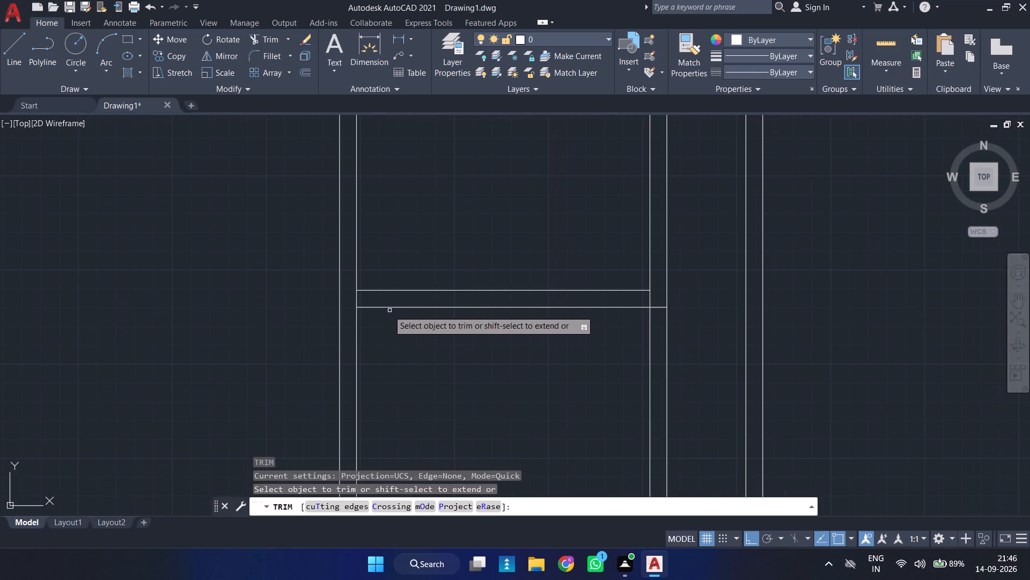
left_click_drag(372, 303, 358, 303)
left_click(357, 302)
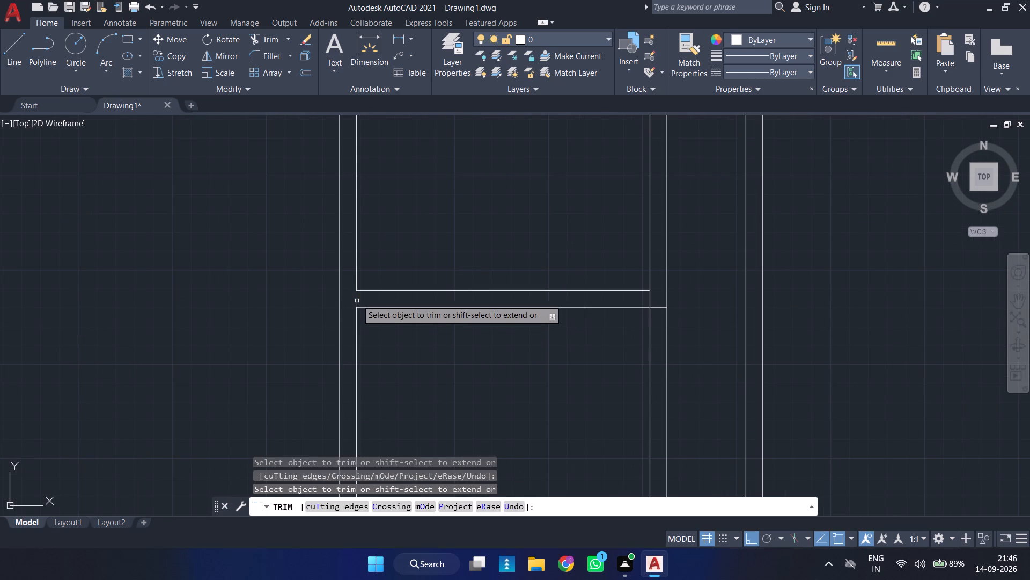
left_click_drag(663, 297, 638, 301)
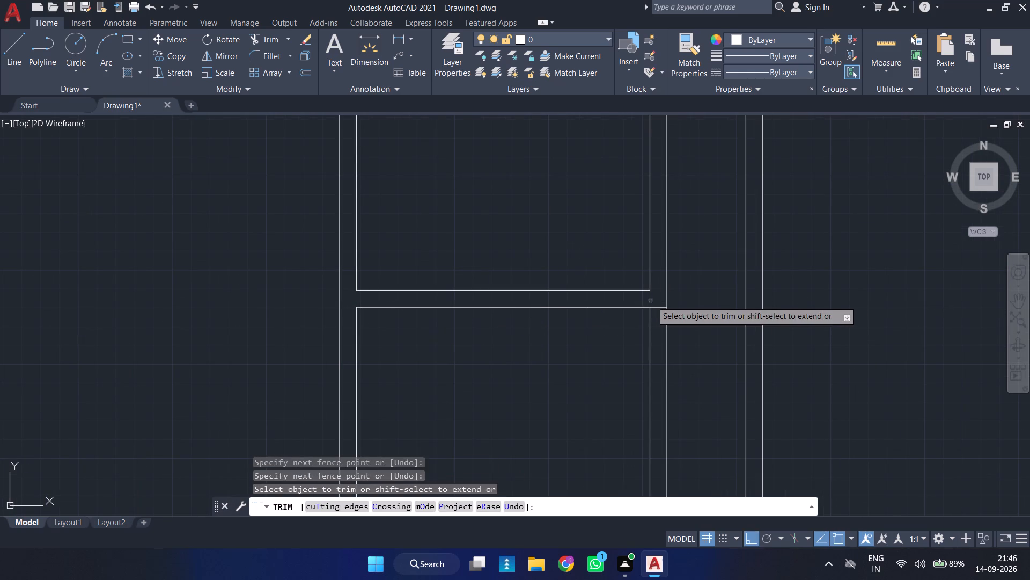
left_click_drag(654, 301, 661, 322)
scroll(682, 297, "down", 2)
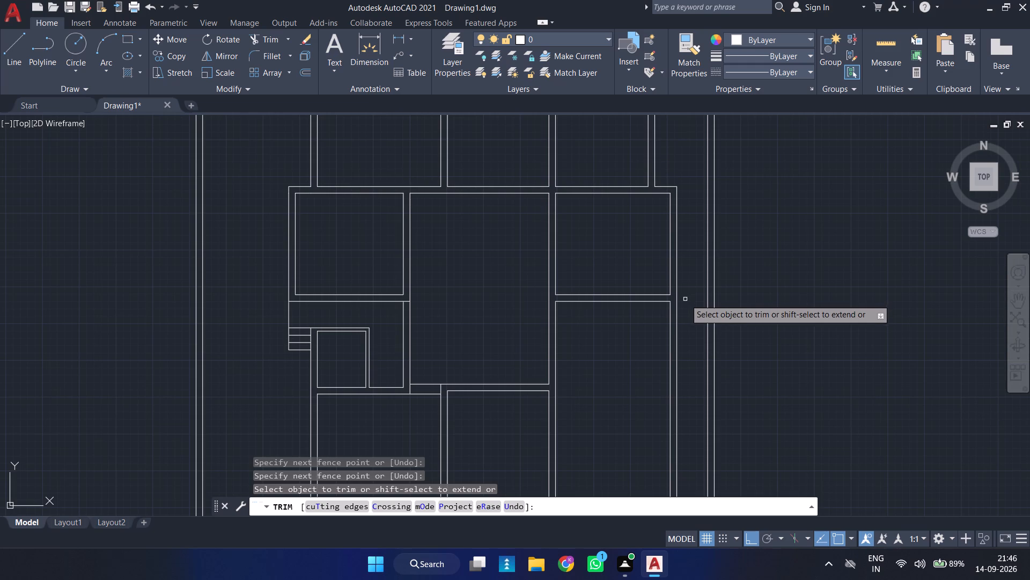
key("Escape")
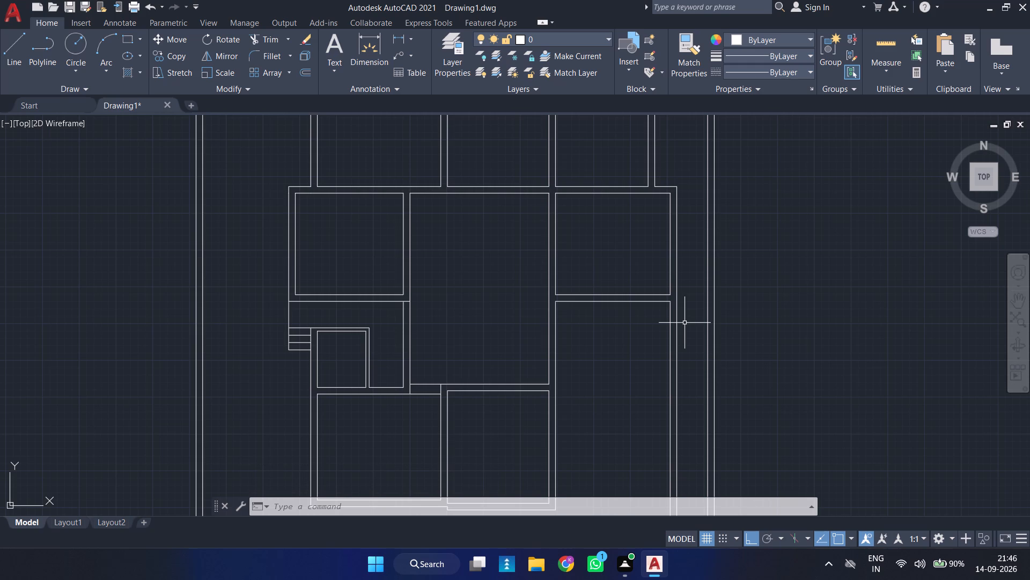
Offset the lower line of the right-hand space's new wall 9'4.5" downward.
key("o")
key("Return")
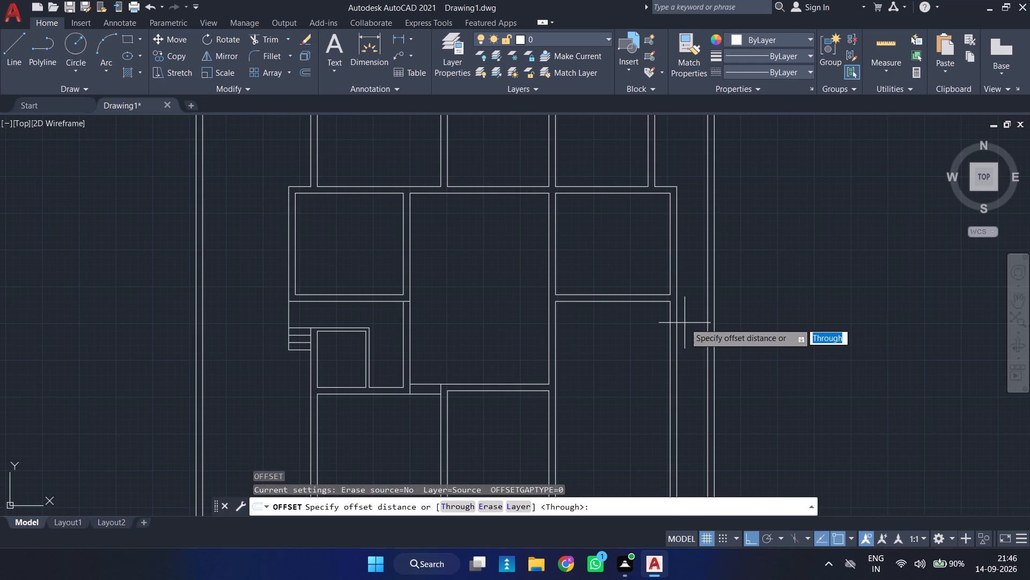
type("9'4.5")
key("Return")
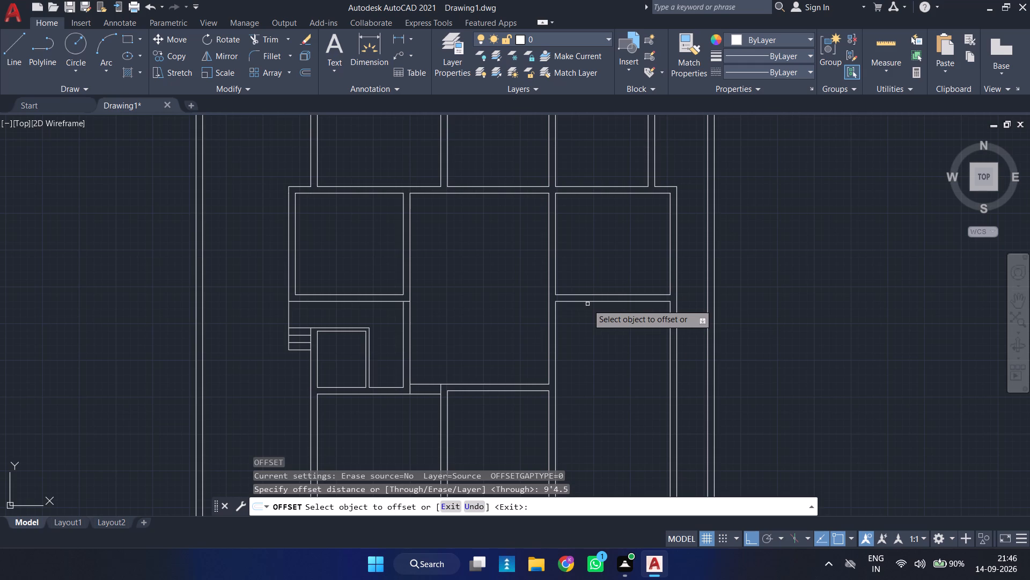
left_click(590, 302)
left_click(593, 382)
left_click(593, 383)
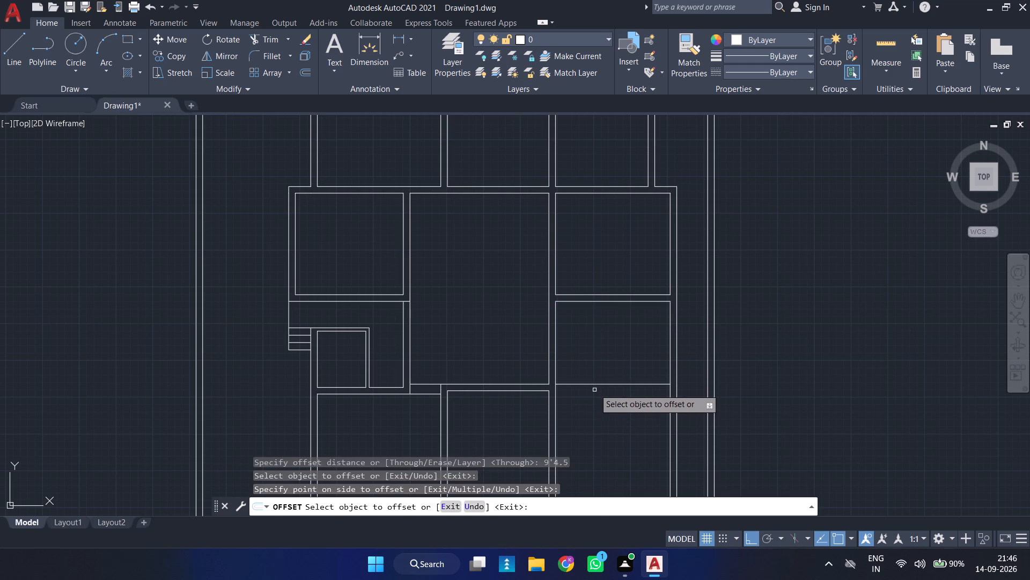
Offset the bottom line of the second right-hand room 9" downward.
left_click(598, 383)
key("9")
key("Return")
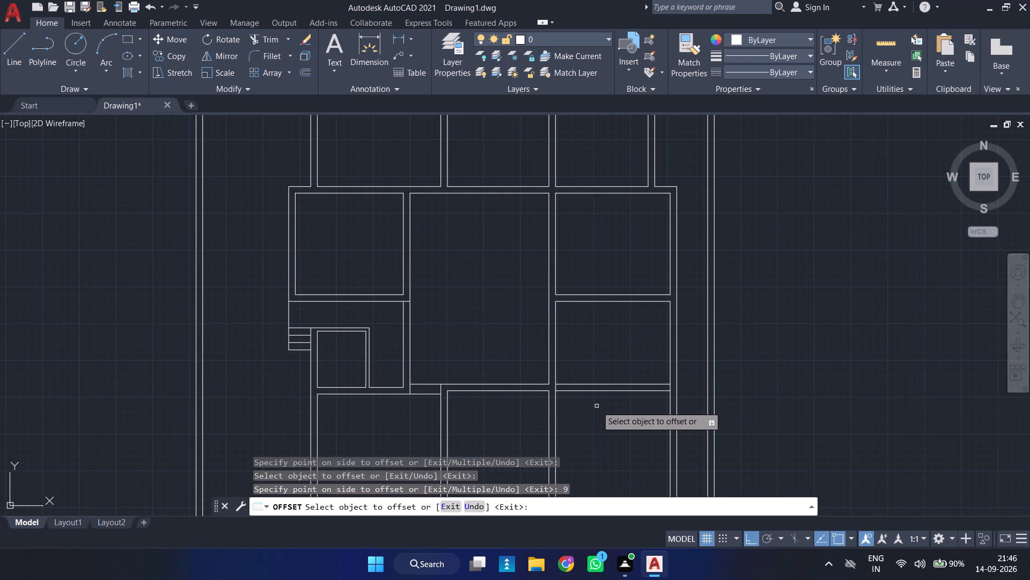
Offset the lower line of the second right-hand room's bottom wall 12' downward.
middle_click_drag(607, 358, 578, 296)
scroll(607, 358, "down", 1)
scroll(568, 323, "up", 2)
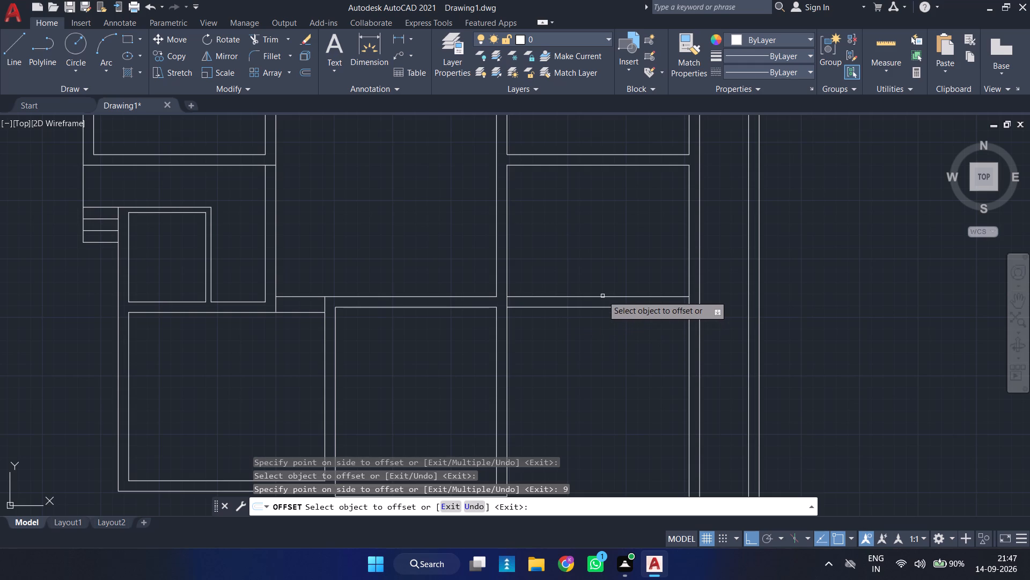
scroll(615, 294, "down", 1)
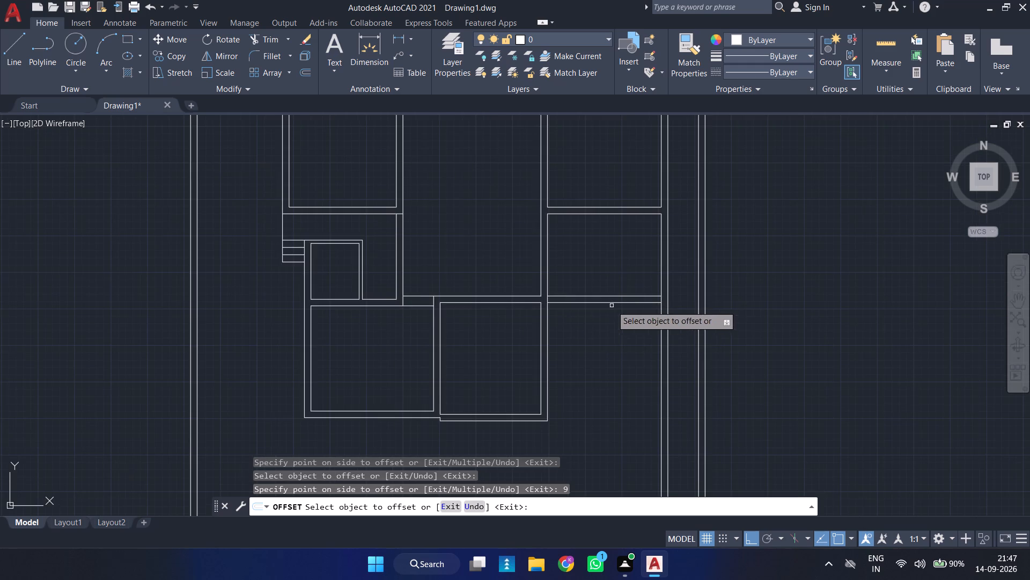
middle_click_drag(598, 325, 536, 267)
scroll(534, 264, "up", 1)
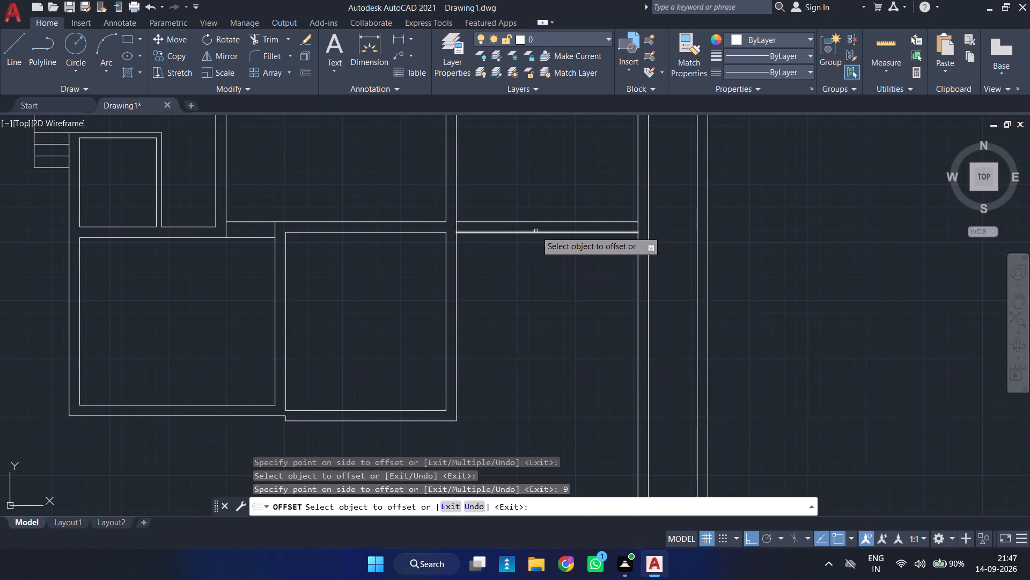
left_click(536, 231)
type("12'")
key("Return")
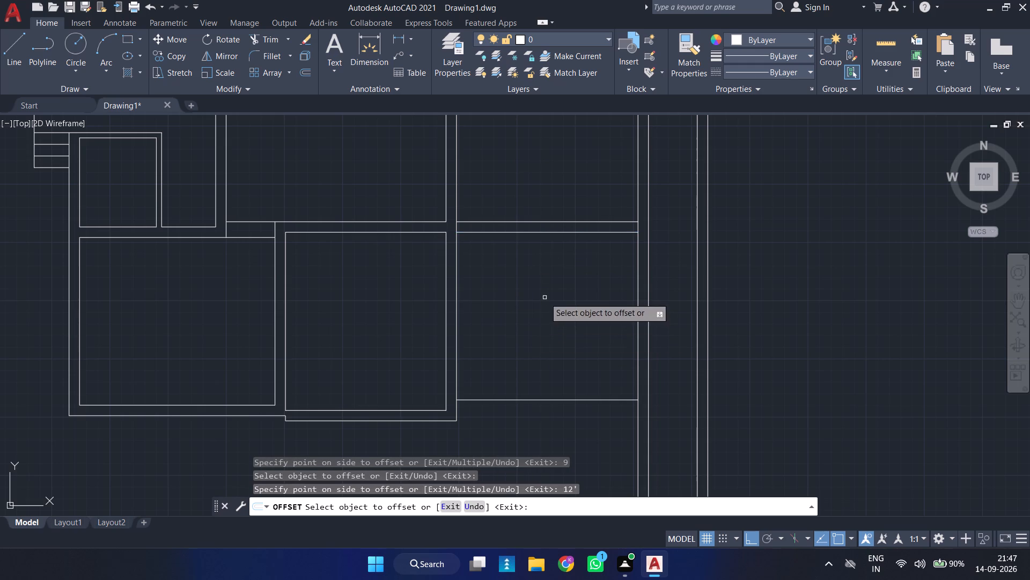
Offset the bottom line of the lowest right-hand room 9" downward.
left_click(517, 401)
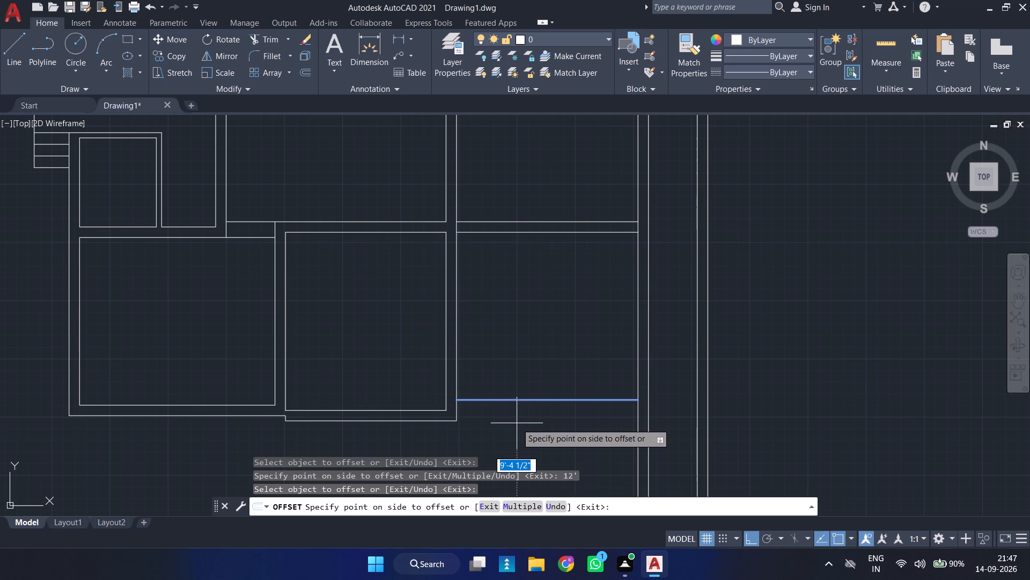
key("9")
key("Return")
key("Escape")
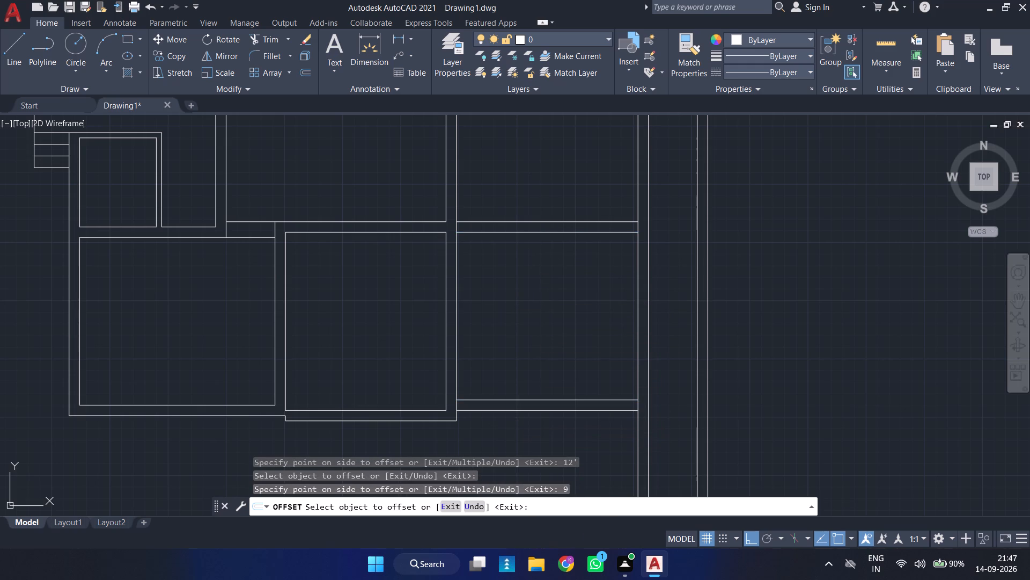
Trim the vertical wall lines crossing both ends of the lowest right-hand room's top and bottom 9" walls.
type("TR")
key("space")
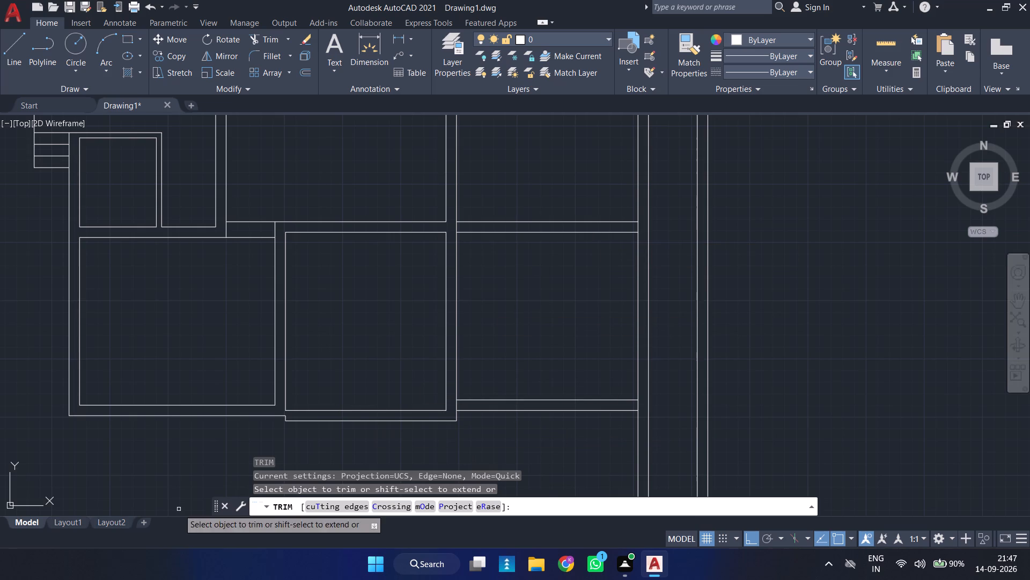
scroll(453, 410, "up", 2)
left_click_drag(472, 404, 450, 402)
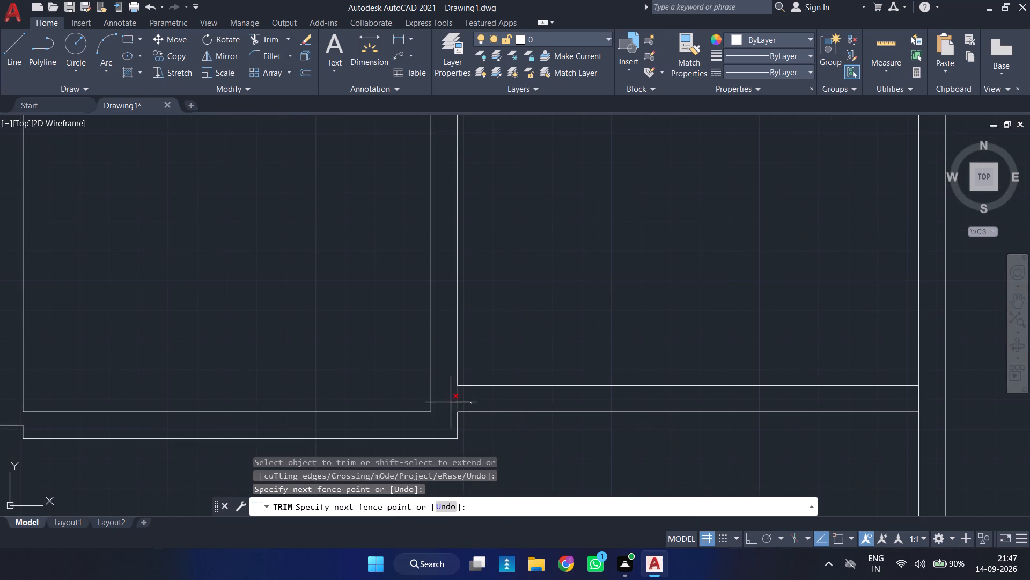
left_click_drag(450, 402, 447, 402)
scroll(450, 400, "down", 2)
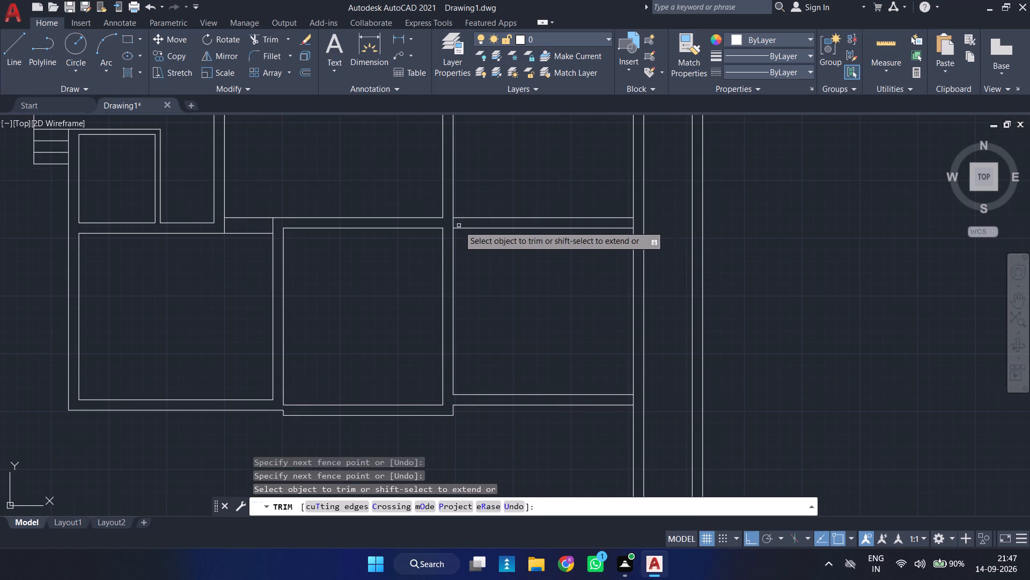
left_click_drag(459, 223, 448, 223)
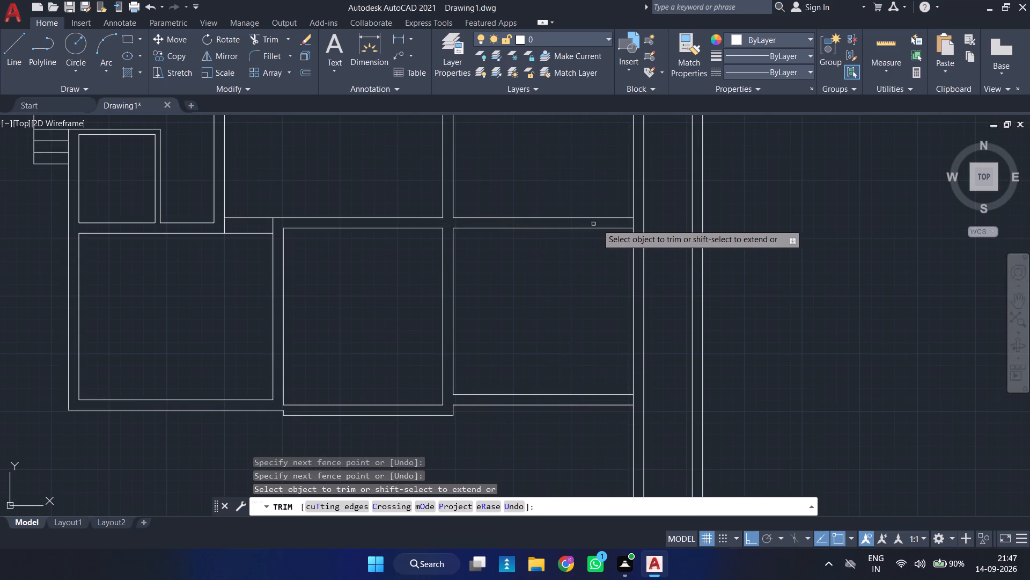
left_click(634, 222)
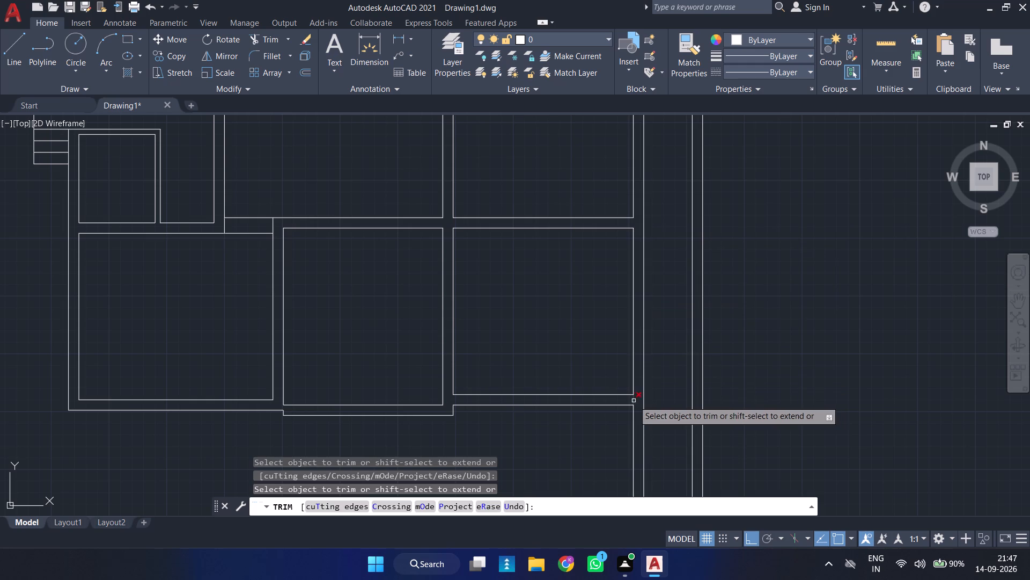
left_click(631, 401)
left_click(636, 399)
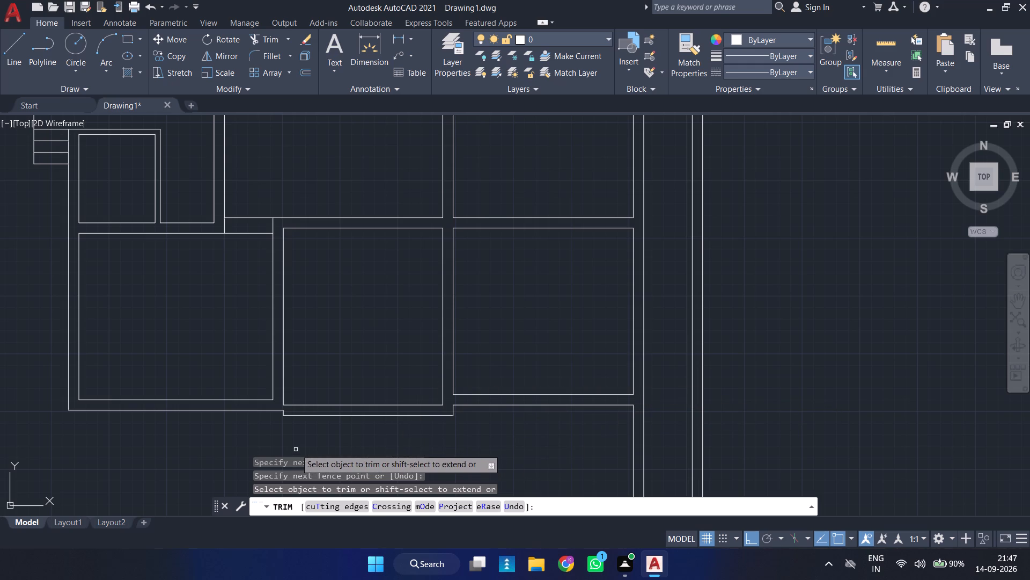
Extend the lowest right-hand room's outer bottom line to the outer right wall line and trim the vertical lines running below it.
middle_click_drag(294, 444, 440, 427)
middle_click_drag(422, 409, 435, 431)
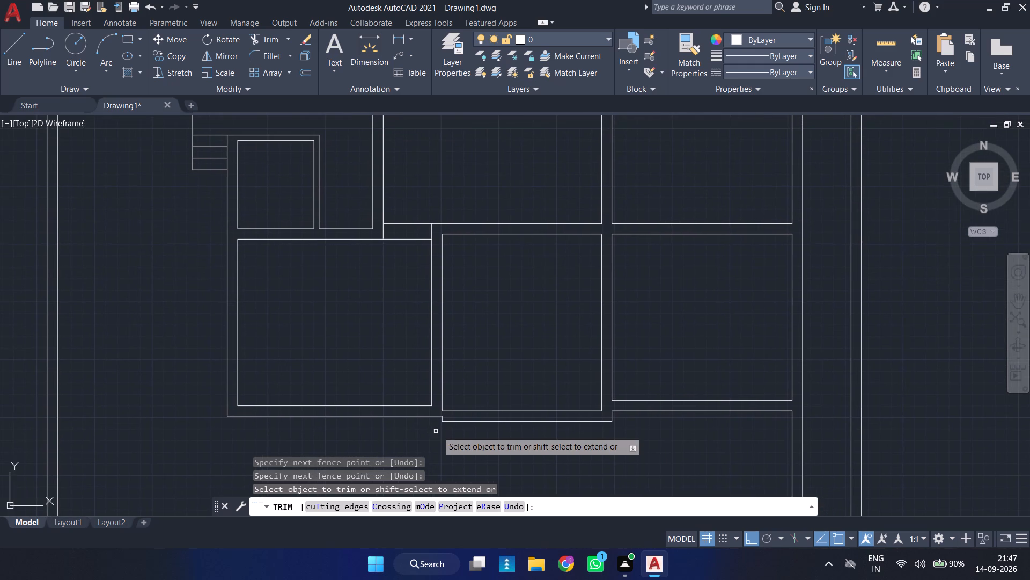
scroll(439, 430, "up", 1)
scroll(445, 428, "down", 2)
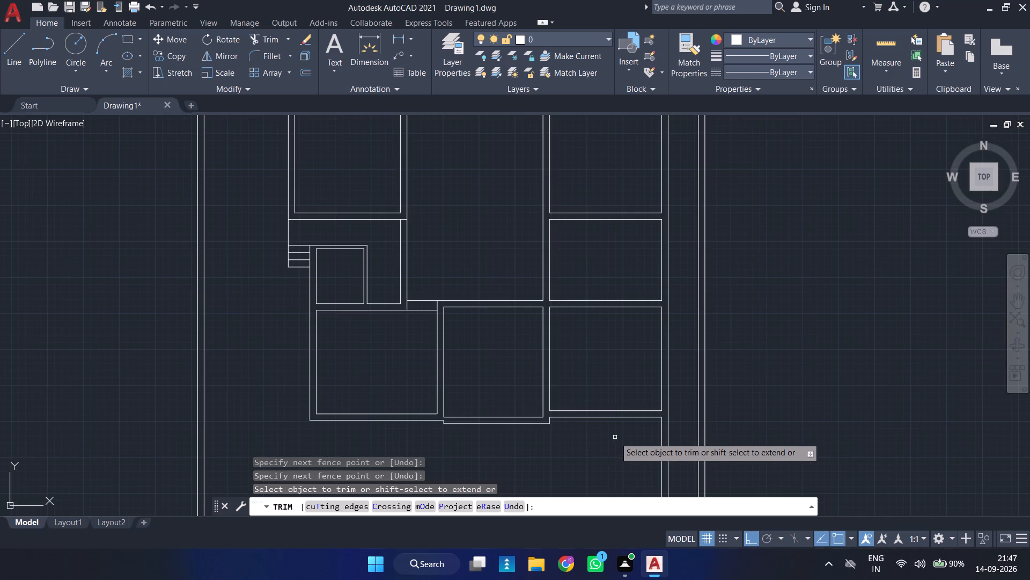
left_click(657, 418, "shift")
left_click_drag(680, 433, 648, 445)
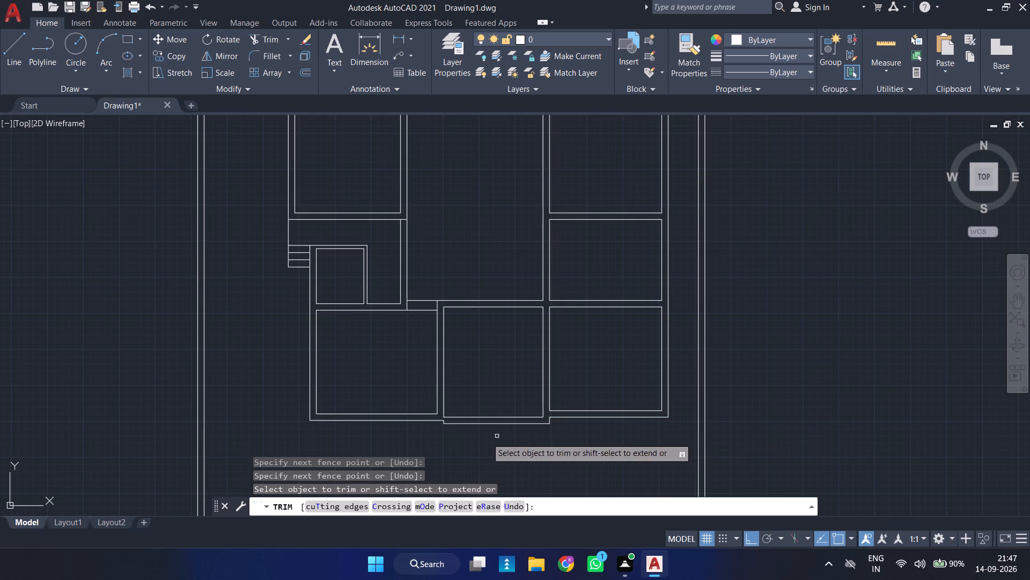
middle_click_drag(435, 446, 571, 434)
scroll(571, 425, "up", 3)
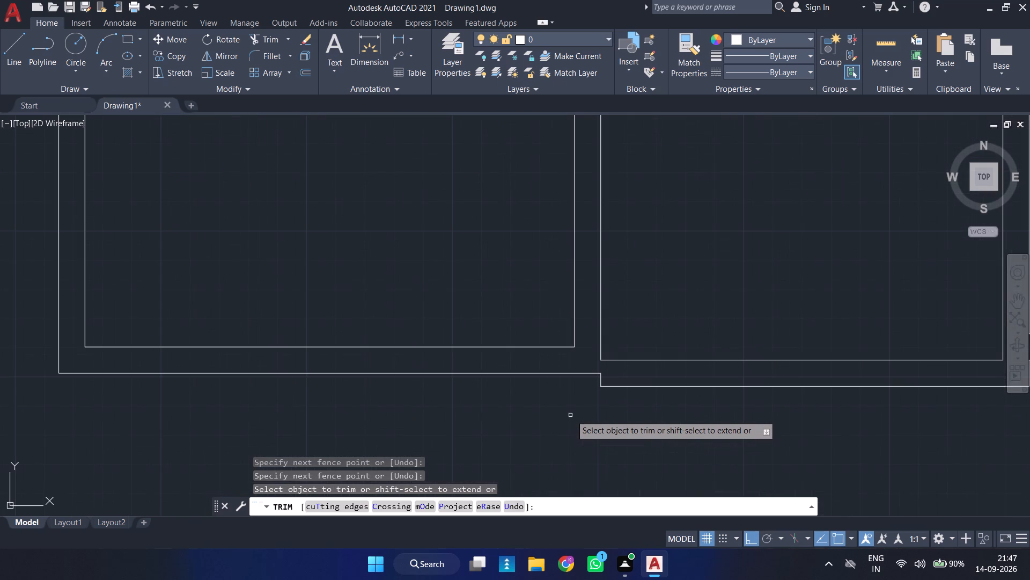
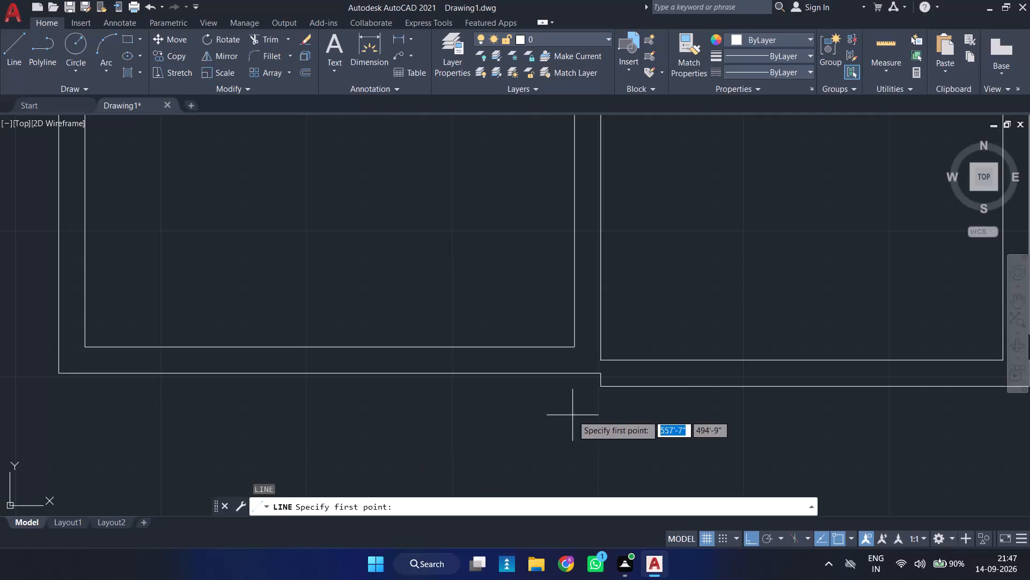
Draw an L-shaped line extending the bottom-middle room's outer bottom line across its left wall and up to the left room's outer bottom line.
left_click(602, 389)
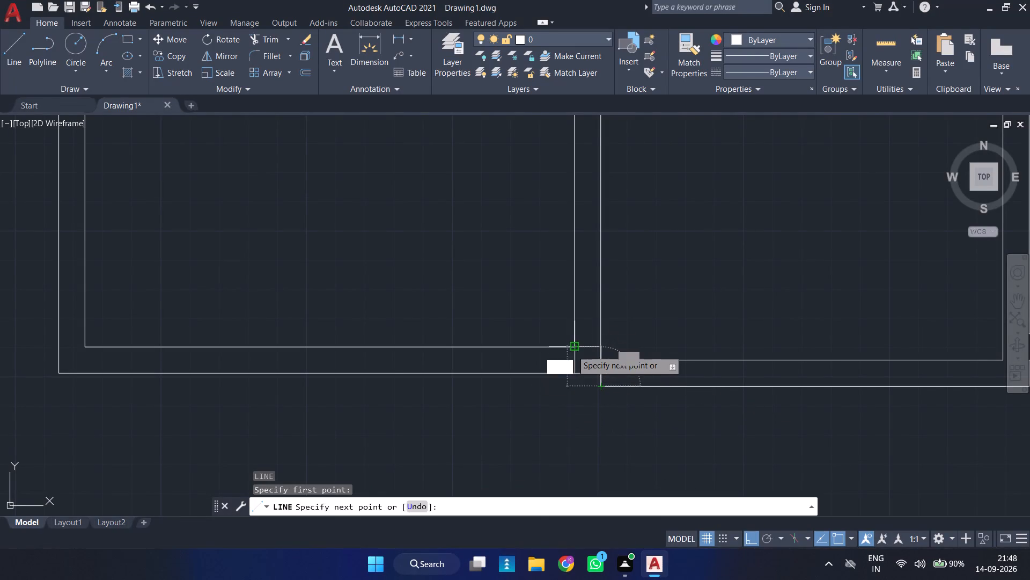
left_click(573, 386)
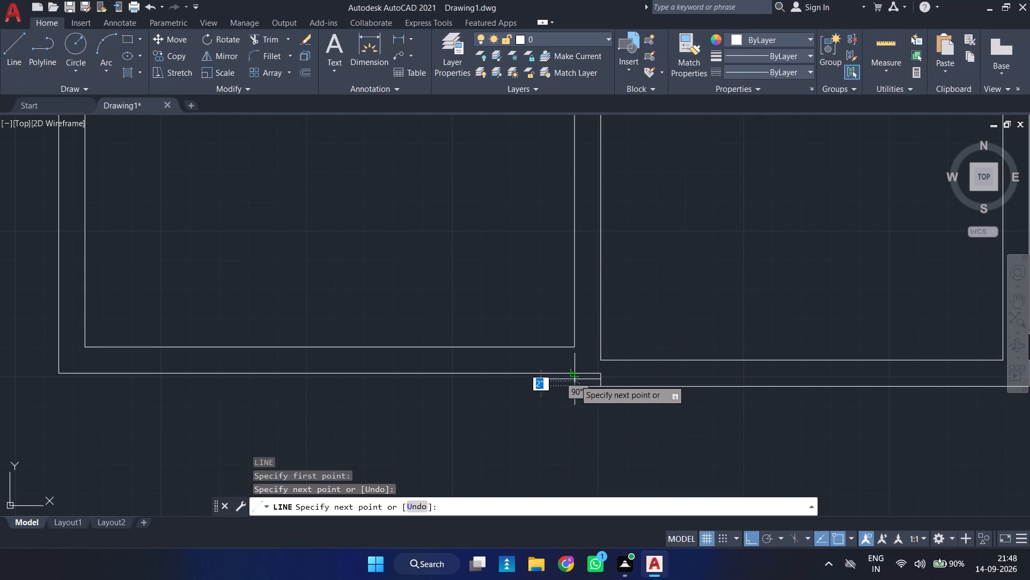
left_click(575, 374)
key("Return")
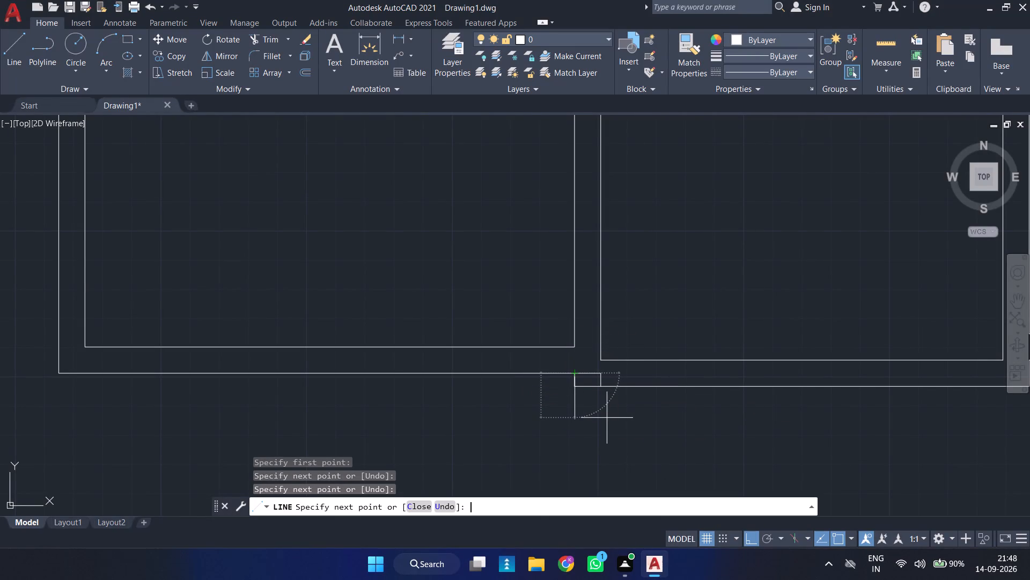
Trim the leftover horizontal and vertical segments inside the stepped outer corner between the bottom-left and bottom-middle rooms.
type("TR")
key("space")
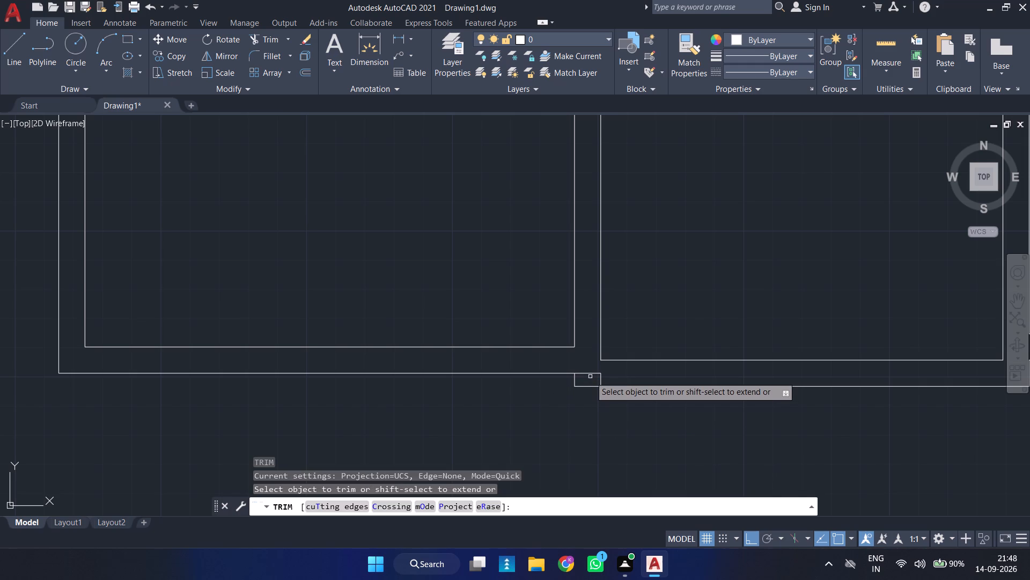
left_click(590, 374)
left_click(599, 376)
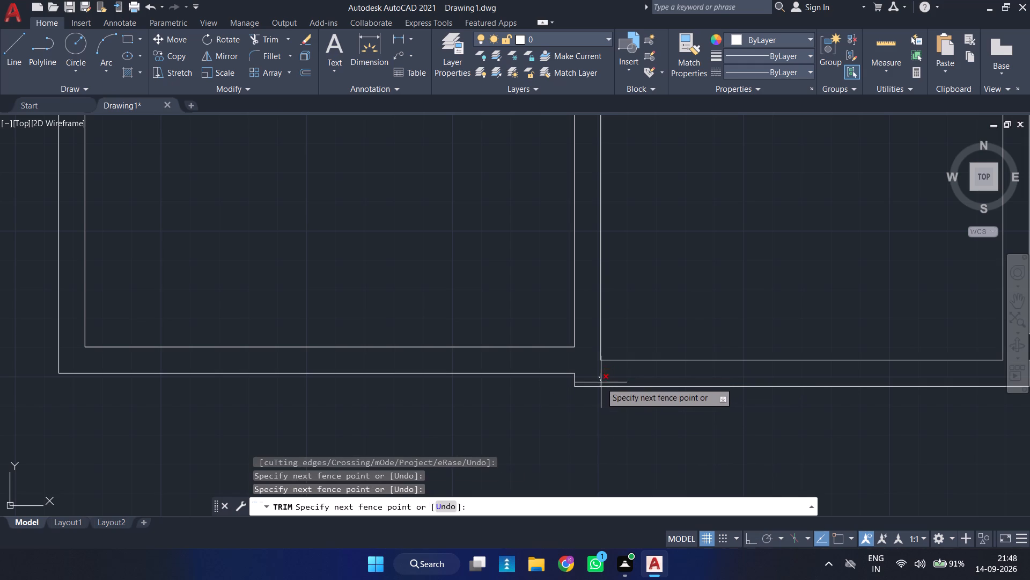
left_click(616, 378)
key("Escape")
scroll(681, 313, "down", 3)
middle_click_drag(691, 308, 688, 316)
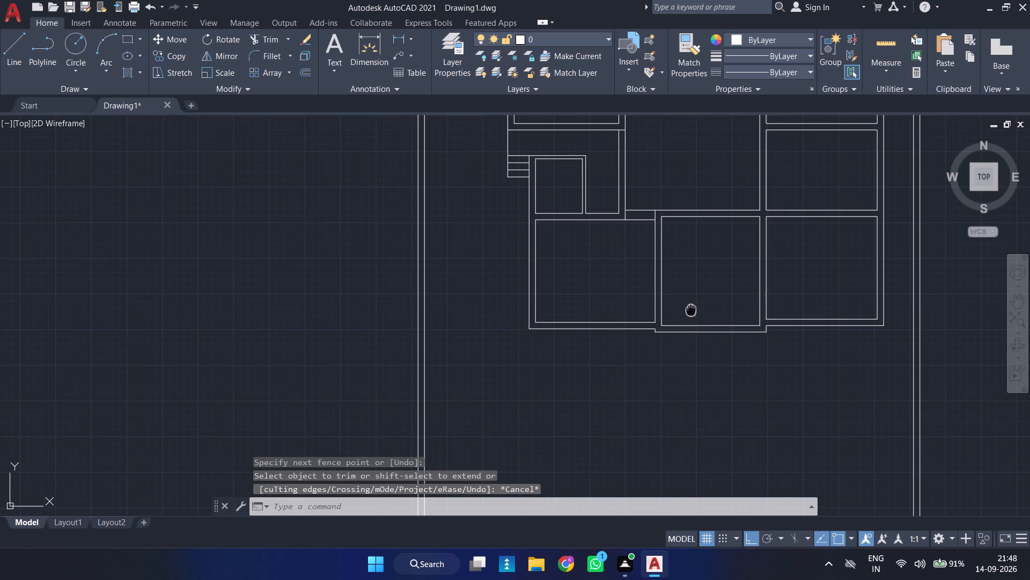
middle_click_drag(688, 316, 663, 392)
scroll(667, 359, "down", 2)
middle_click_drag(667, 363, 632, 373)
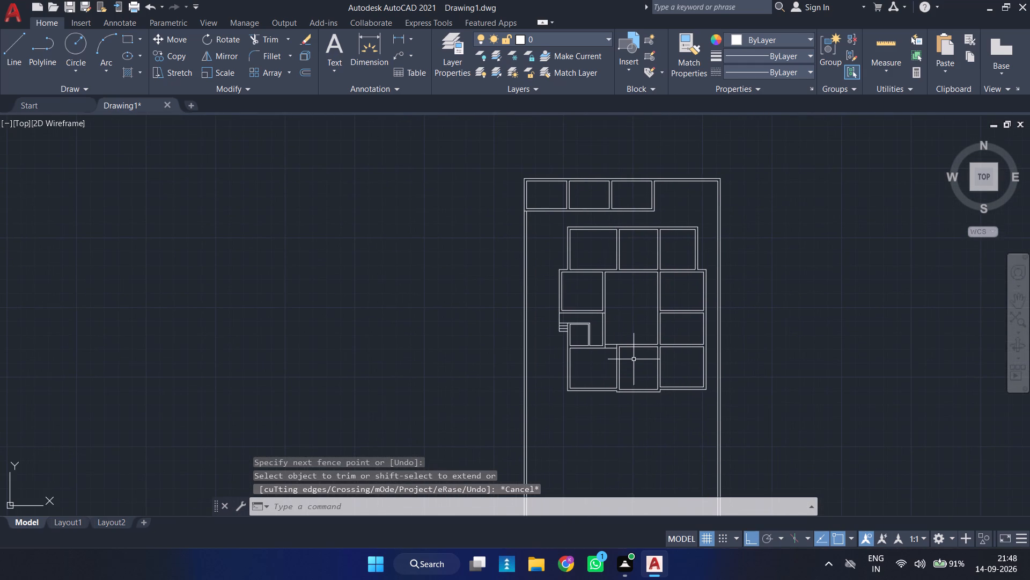
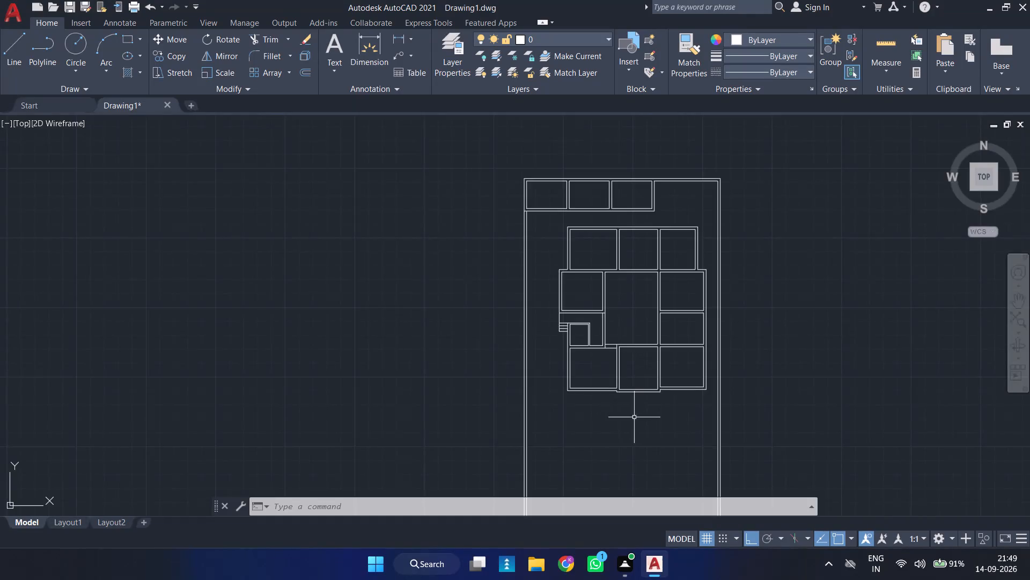
Offset the bottom-left room's outer bottom line 3' outward, below the building.
scroll(637, 417, "up", 2)
middle_click_drag(637, 416, 477, 325)
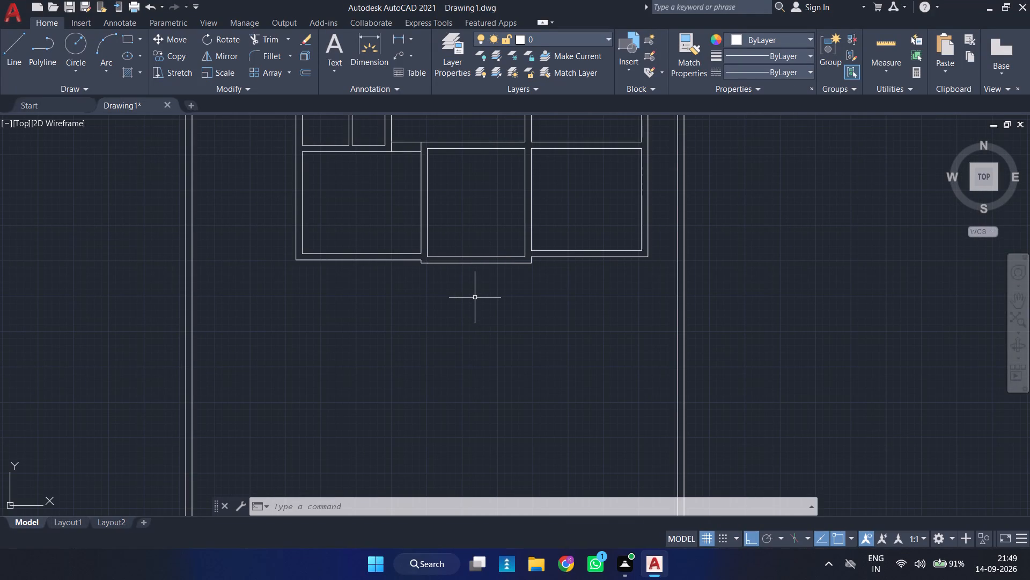
key("o")
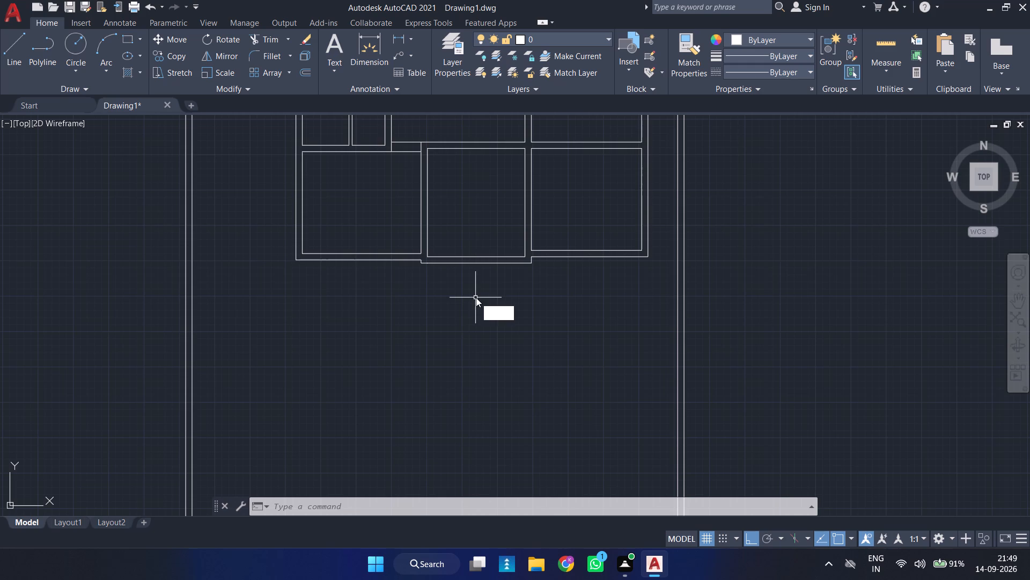
key("Return")
key("3")
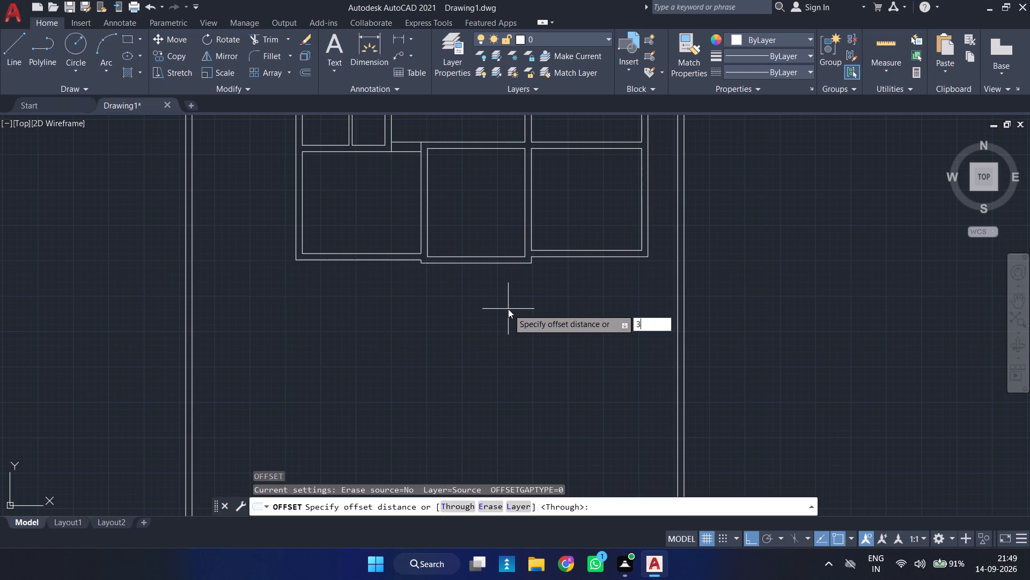
key("apostrophe")
key("Return")
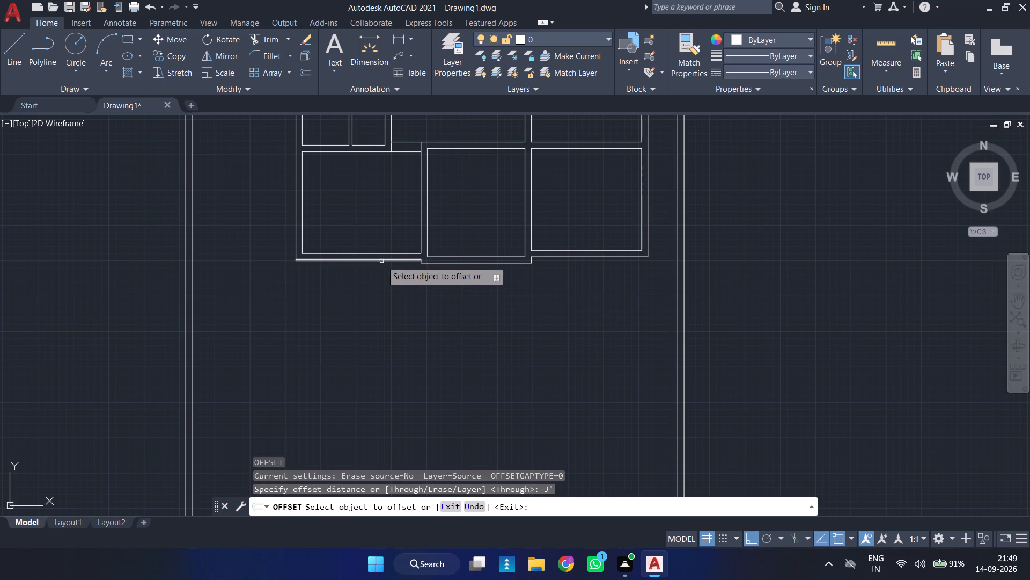
left_click(383, 259)
left_click(384, 317)
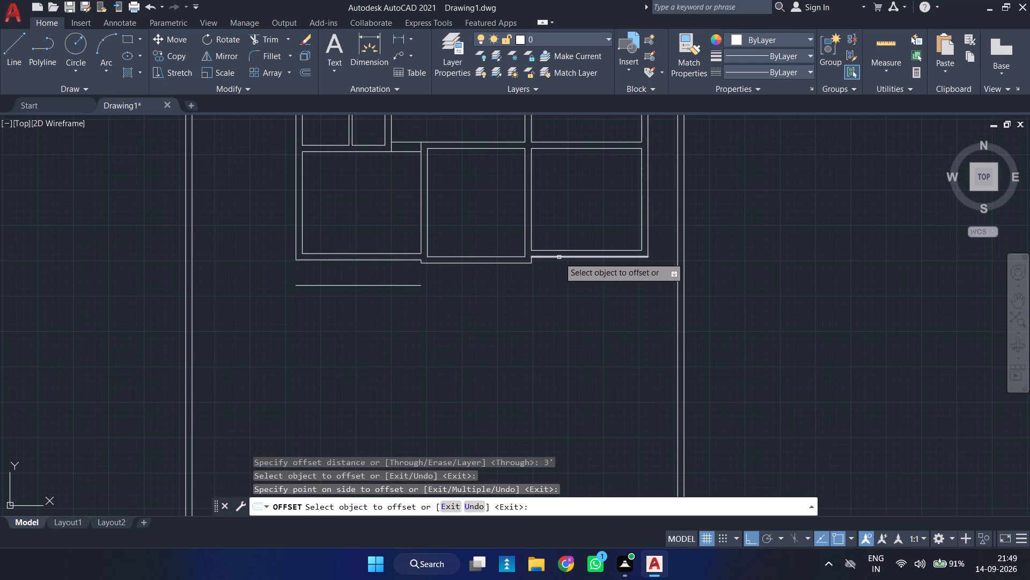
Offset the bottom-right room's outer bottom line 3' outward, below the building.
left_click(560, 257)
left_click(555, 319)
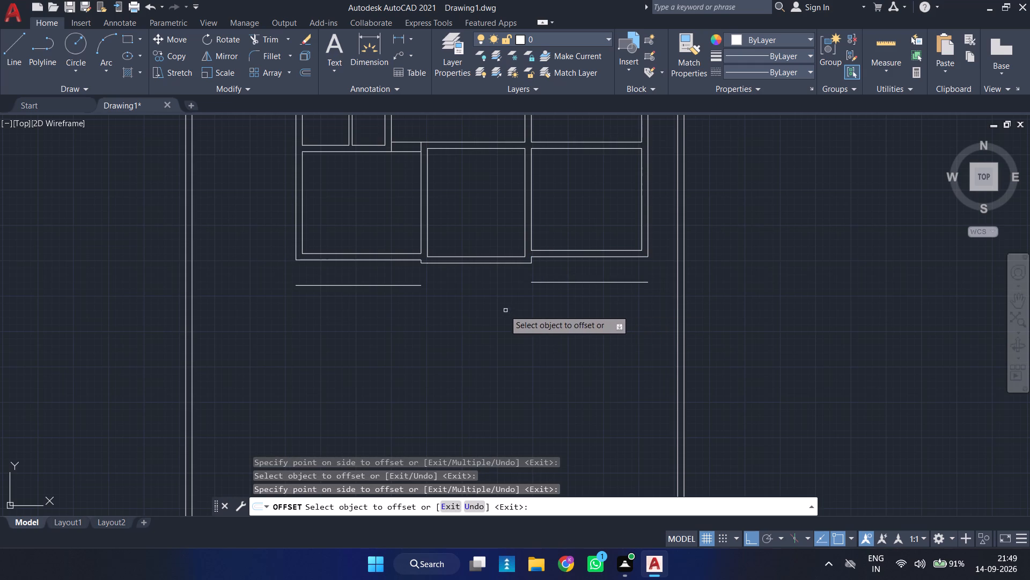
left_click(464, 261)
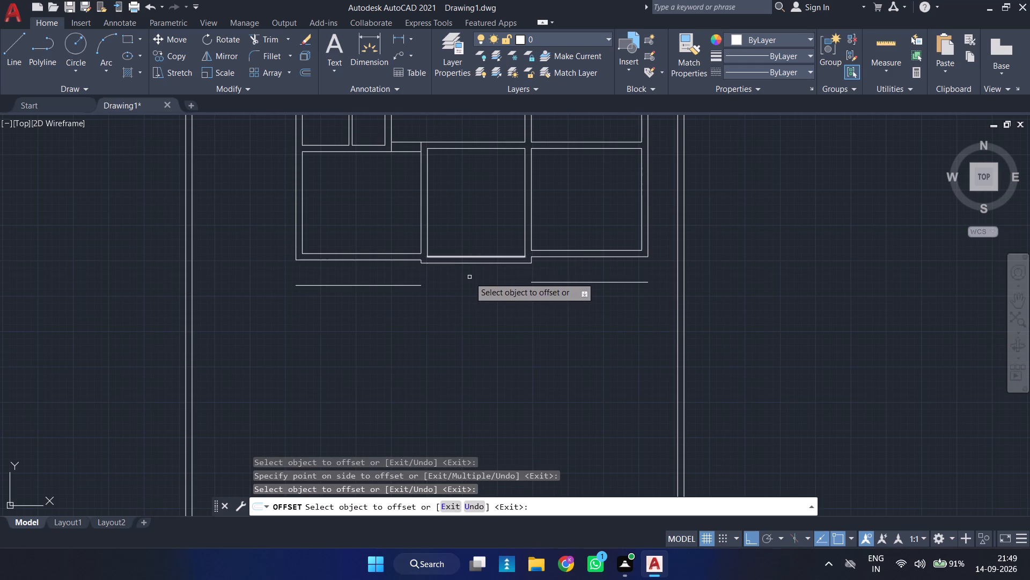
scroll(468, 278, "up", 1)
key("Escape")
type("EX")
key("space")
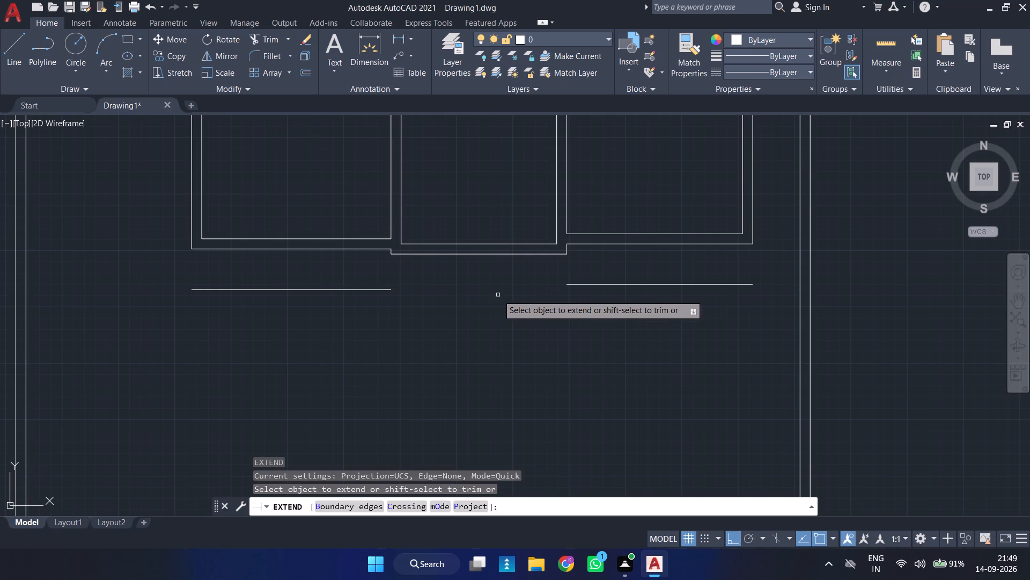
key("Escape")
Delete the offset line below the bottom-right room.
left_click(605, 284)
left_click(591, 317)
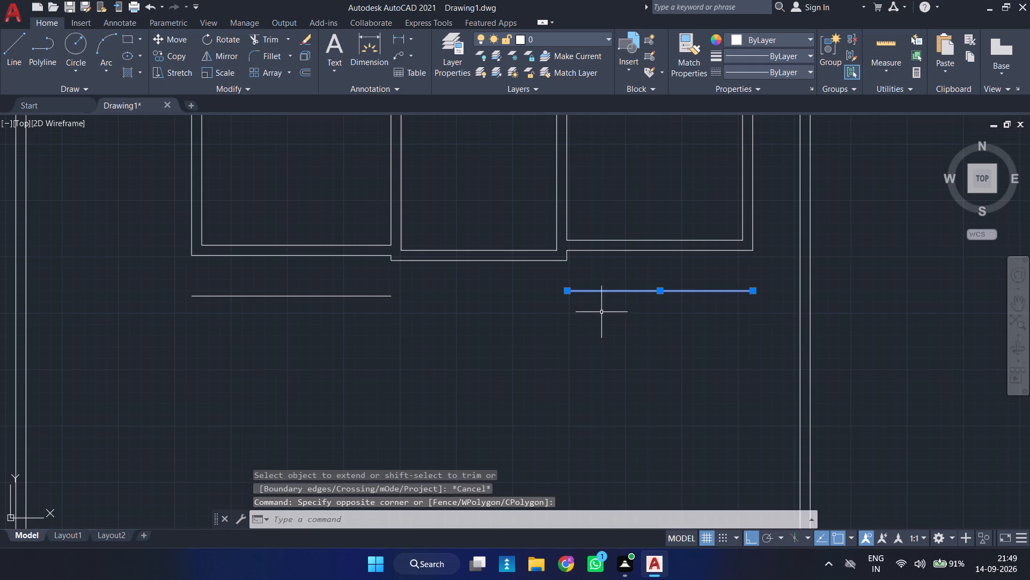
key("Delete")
Extend the remaining offset line below the bottom-left room across to the plot's right boundary wall.
key("e")
key("x")
key("space")
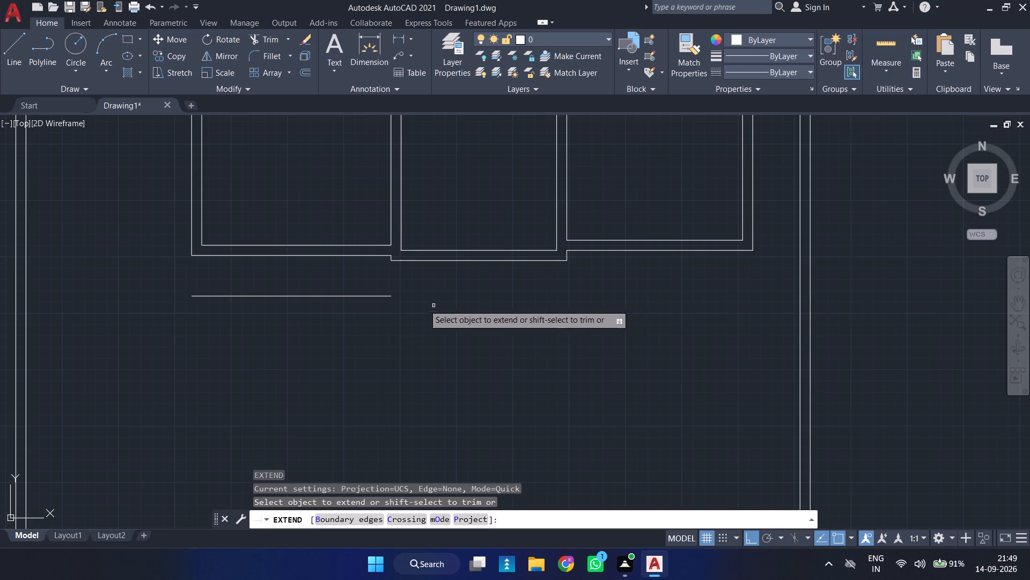
left_click_drag(389, 281, 370, 315)
key("Escape")
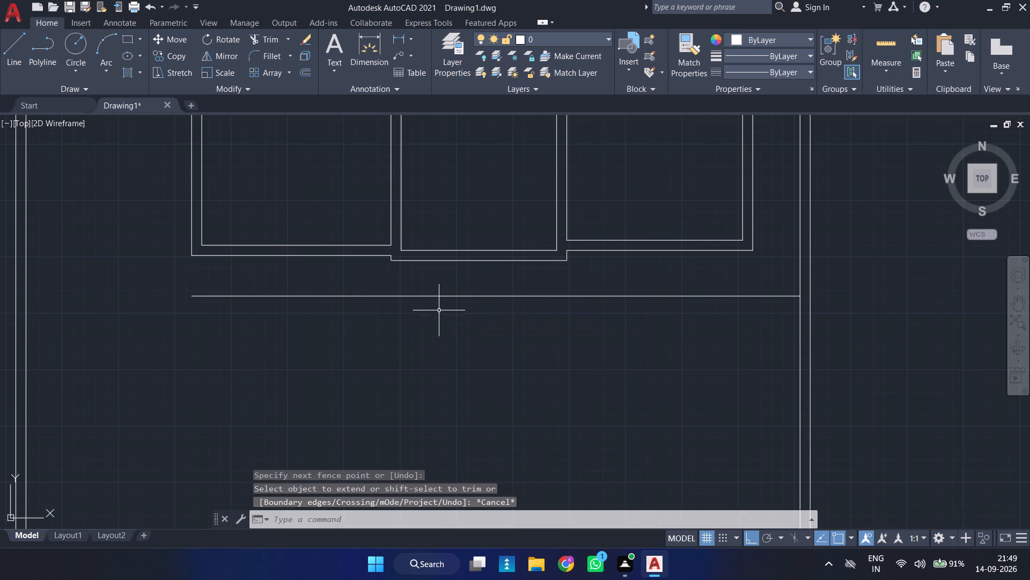
Draw a vertical line from the midpoint of the bottom-middle room's outer bottom line down to the extended horizontal line.
middle_click_drag(475, 323, 448, 330)
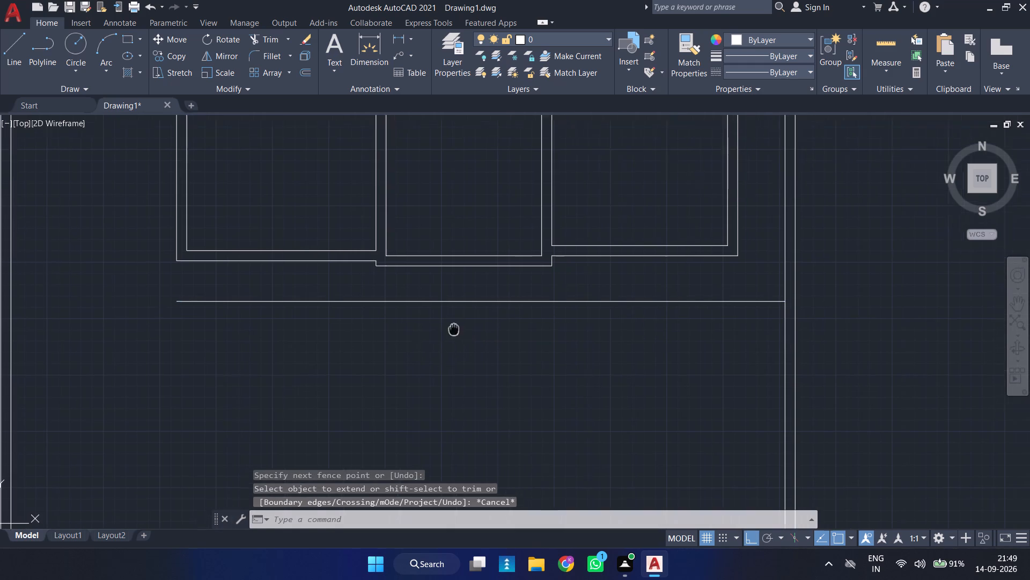
middle_click_drag(448, 330, 443, 331)
key("l")
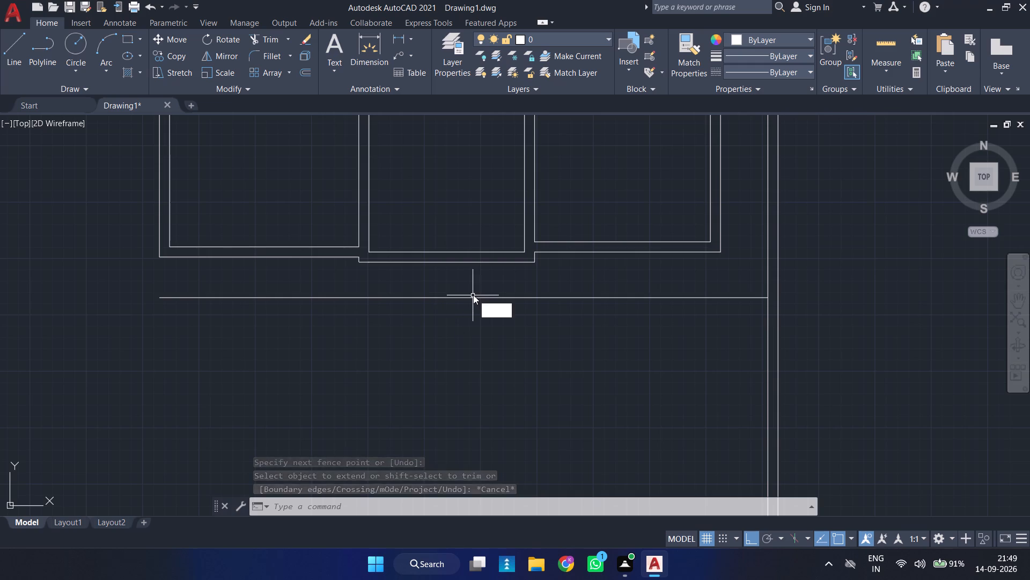
key("Return")
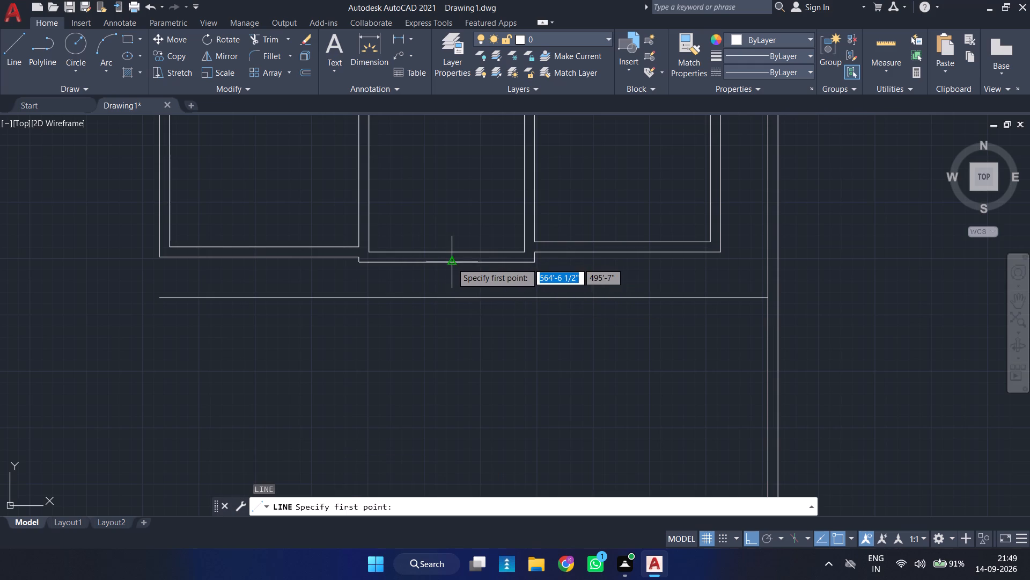
left_click(452, 263)
left_click(449, 300)
key("Return")
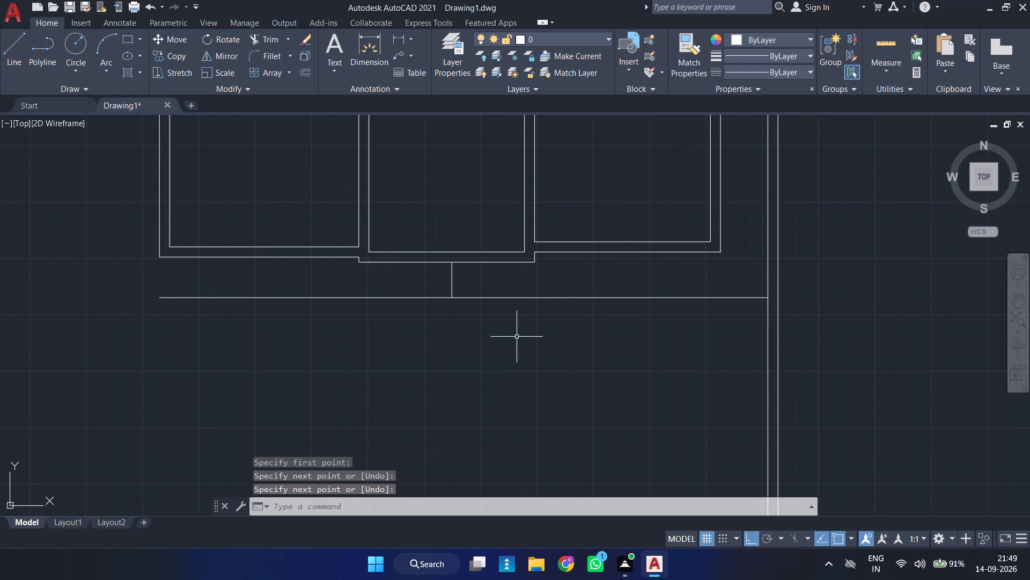
Offset the short vertical centre line 3' to both sides.
key("o")
key("Return")
key("3")
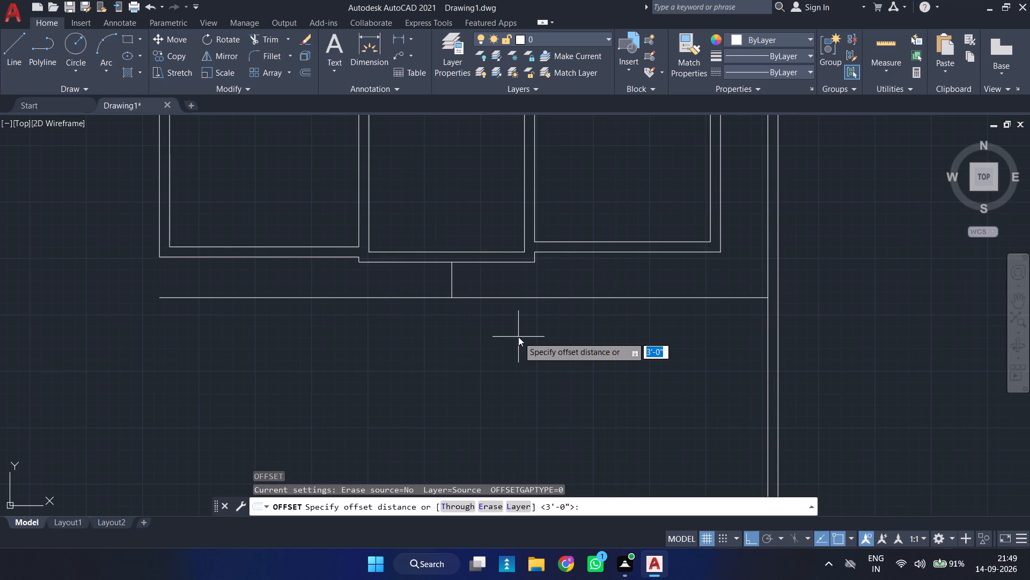
key("apostrophe")
key("Return")
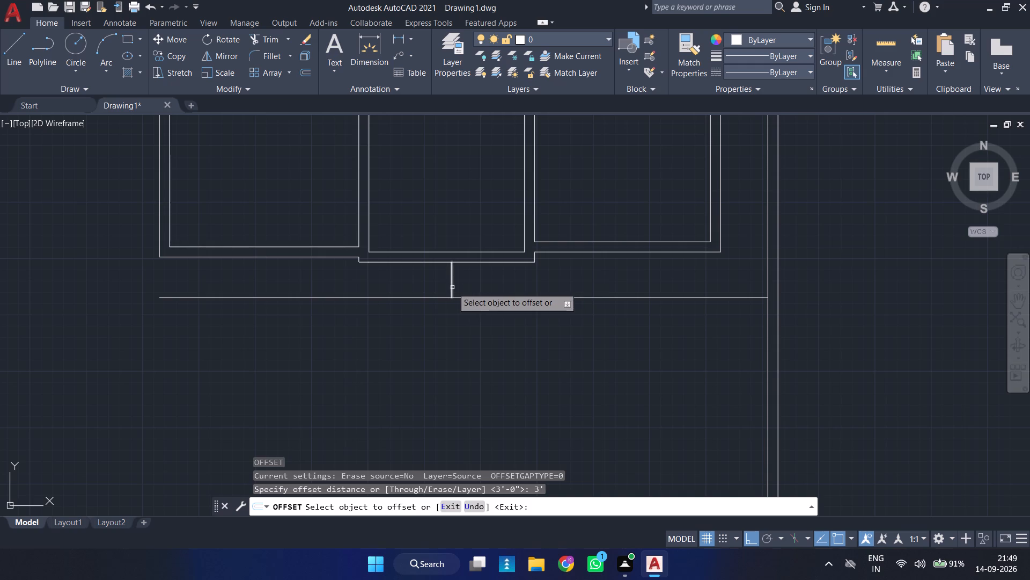
left_click(452, 287)
left_click(487, 284)
left_click(452, 287)
left_click(409, 285)
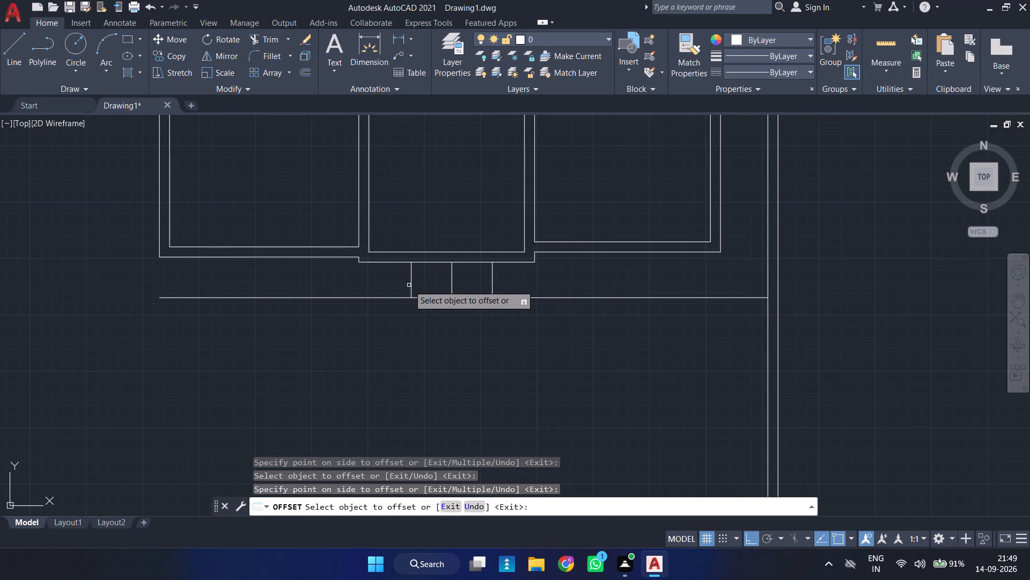
key("Escape")
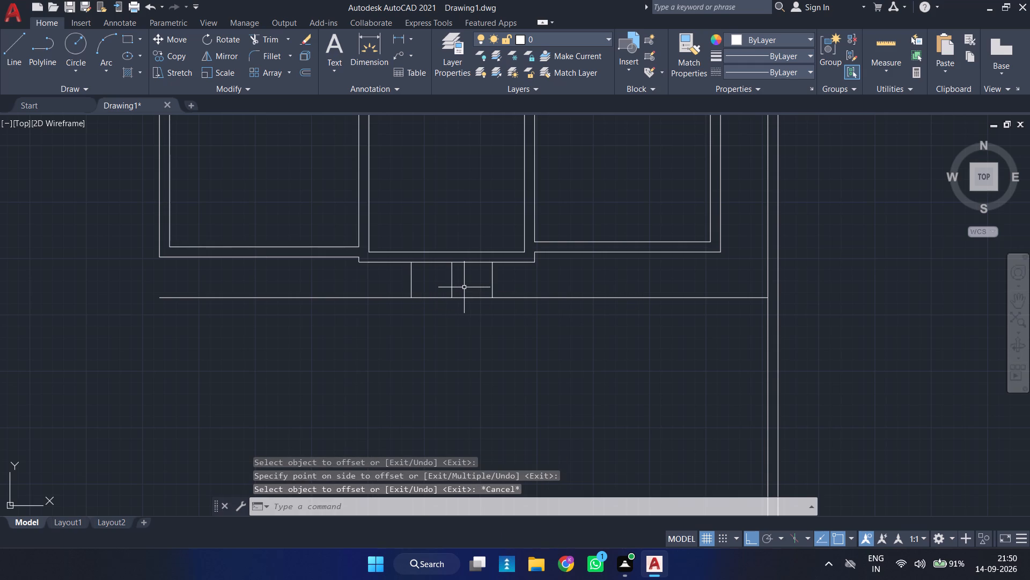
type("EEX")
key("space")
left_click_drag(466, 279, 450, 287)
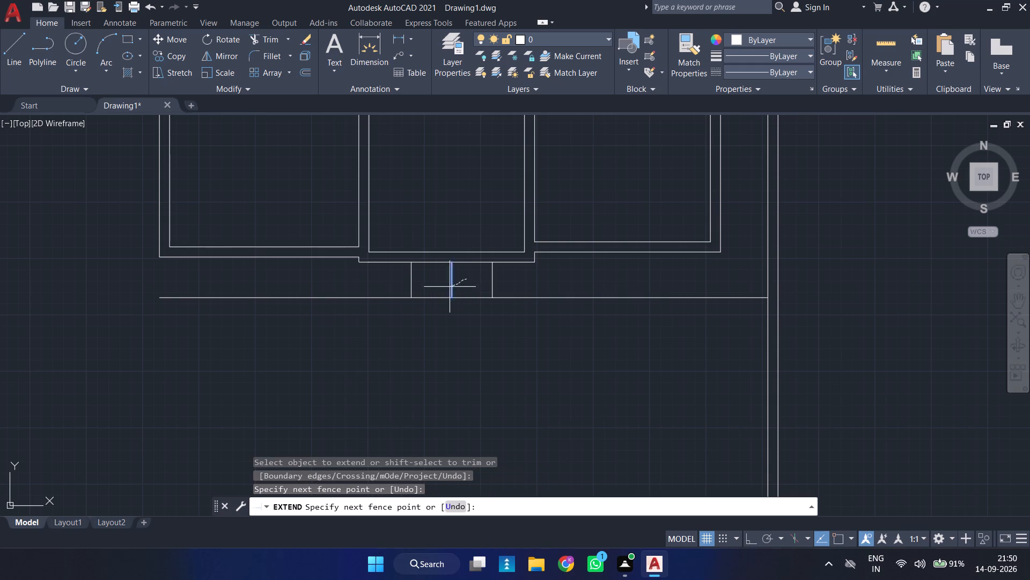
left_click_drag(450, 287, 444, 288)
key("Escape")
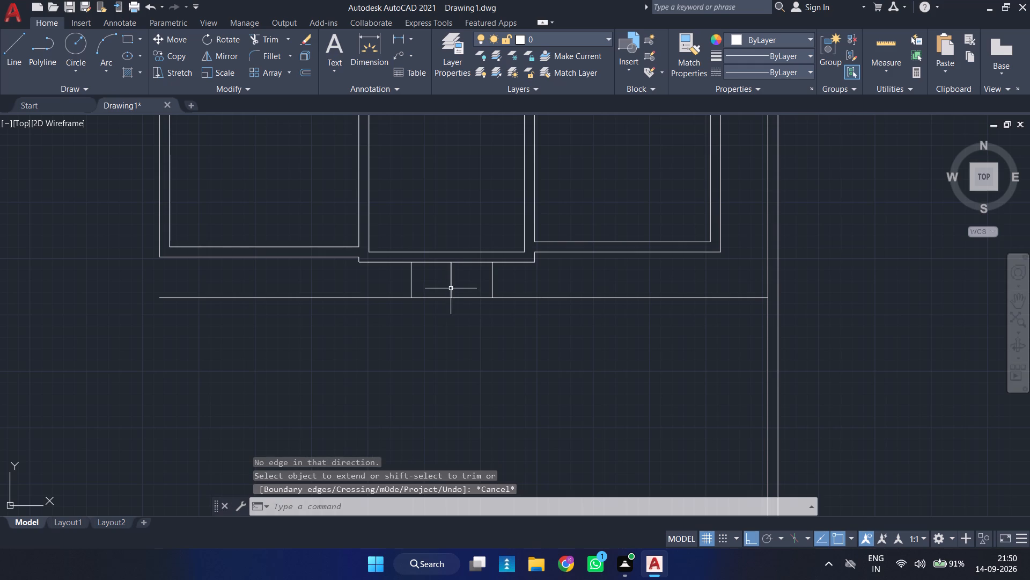
Trim away the short vertical centre line and the horizontal segment between its two offset lines, leaving an entrance gap.
type("TR")
key("space")
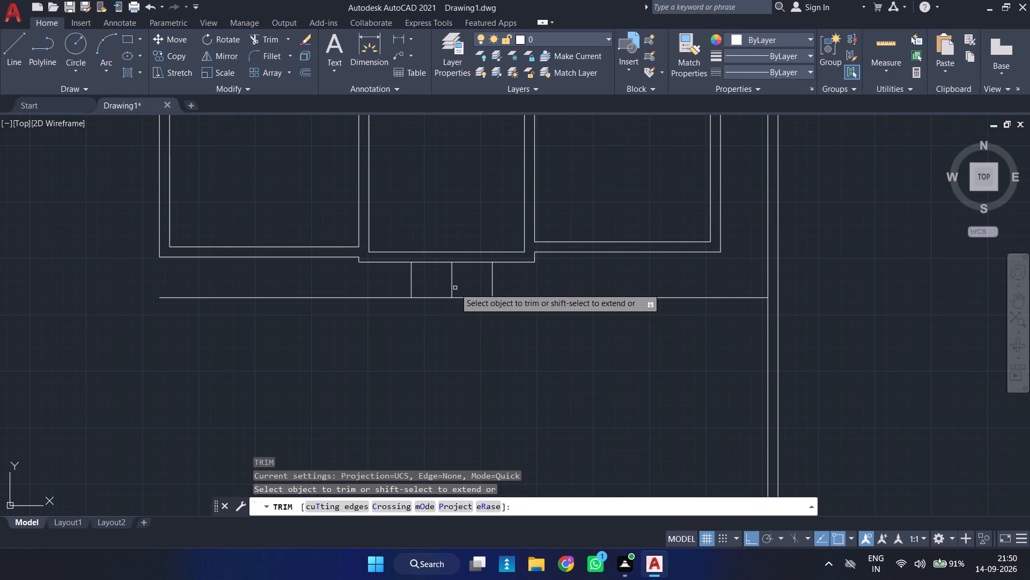
left_click_drag(466, 275, 444, 287)
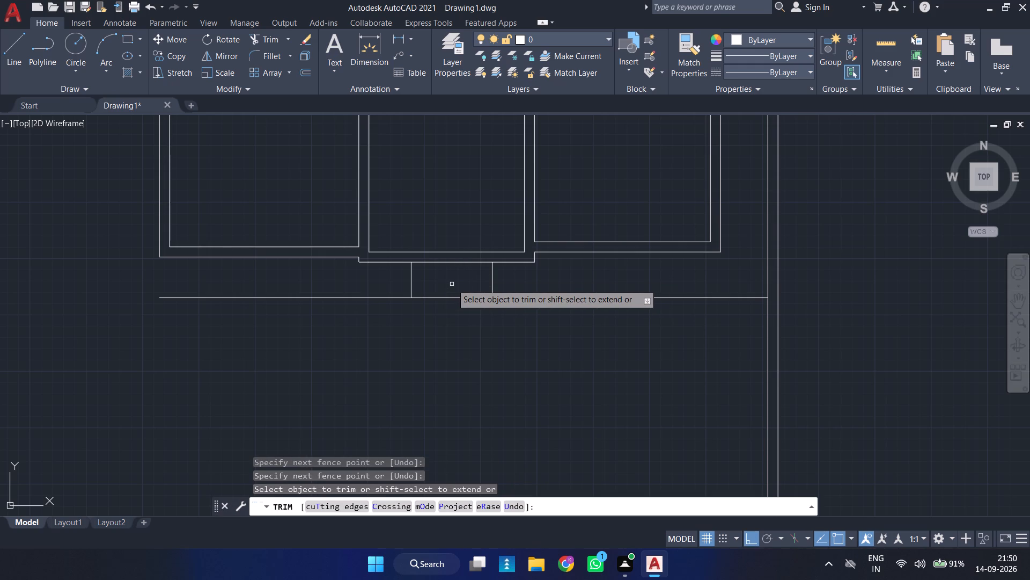
left_click_drag(455, 283, 456, 292)
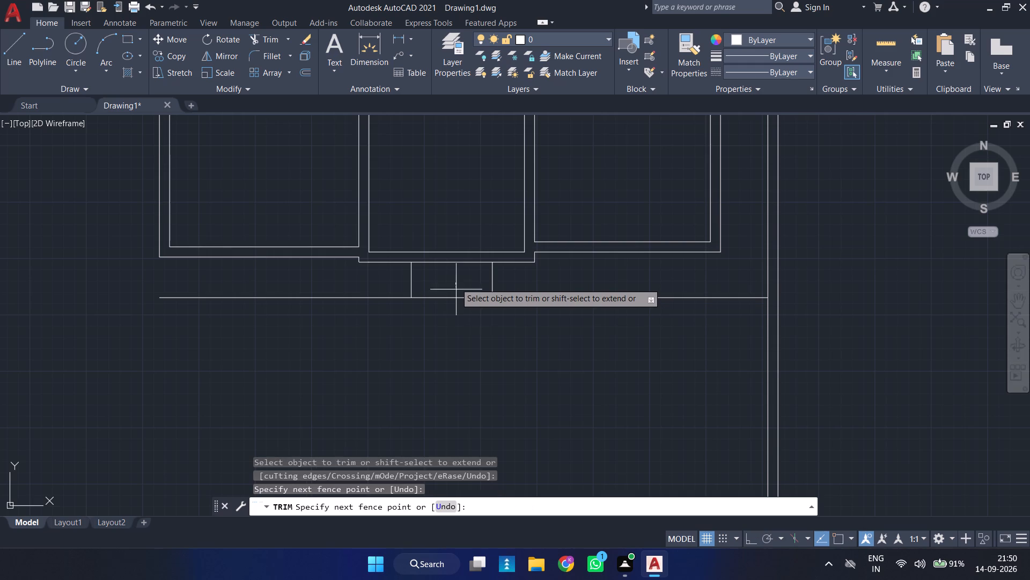
left_click_drag(456, 292, 456, 309)
key("Escape")
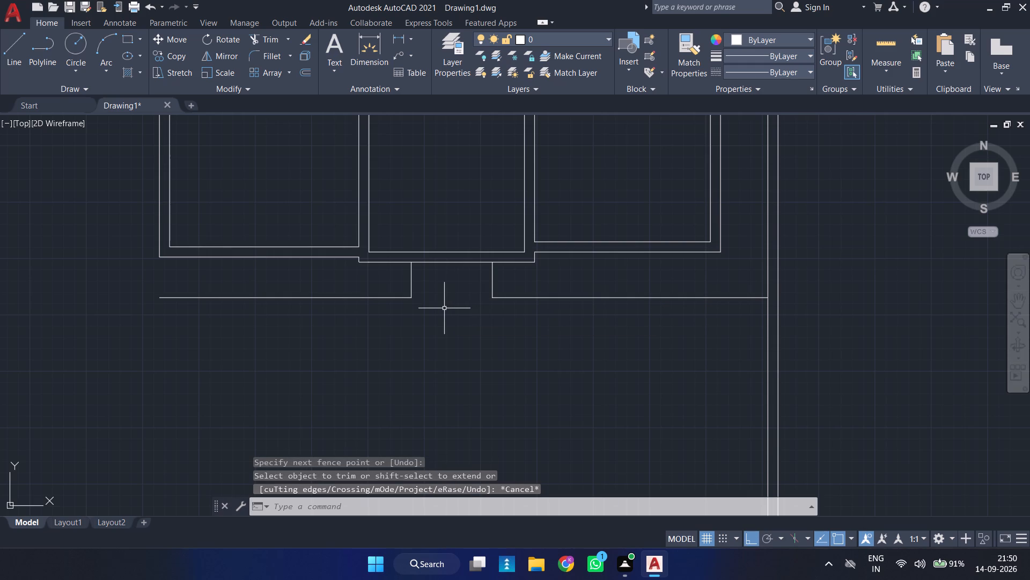
Extend the building's left and right outer wall lines down to the horizontal line below the bottom rooms.
type("EX")
key("space")
left_click(160, 250)
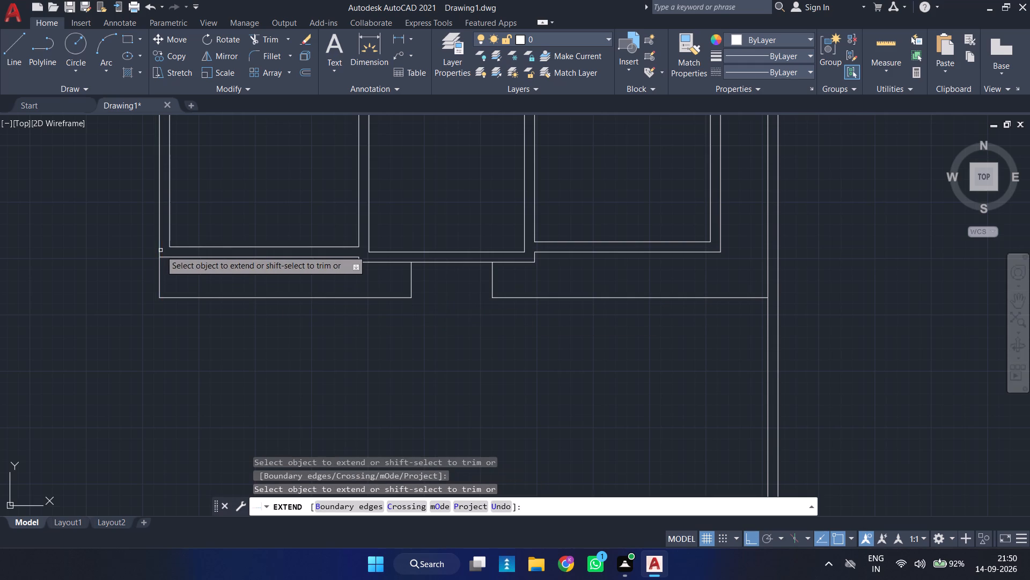
left_click(721, 250)
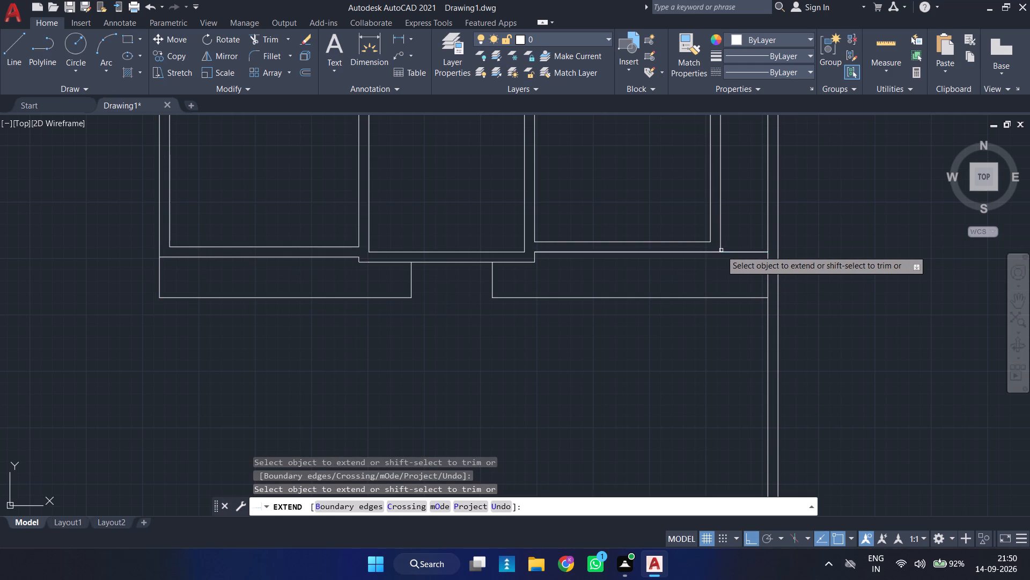
left_click(722, 239)
key("Escape")
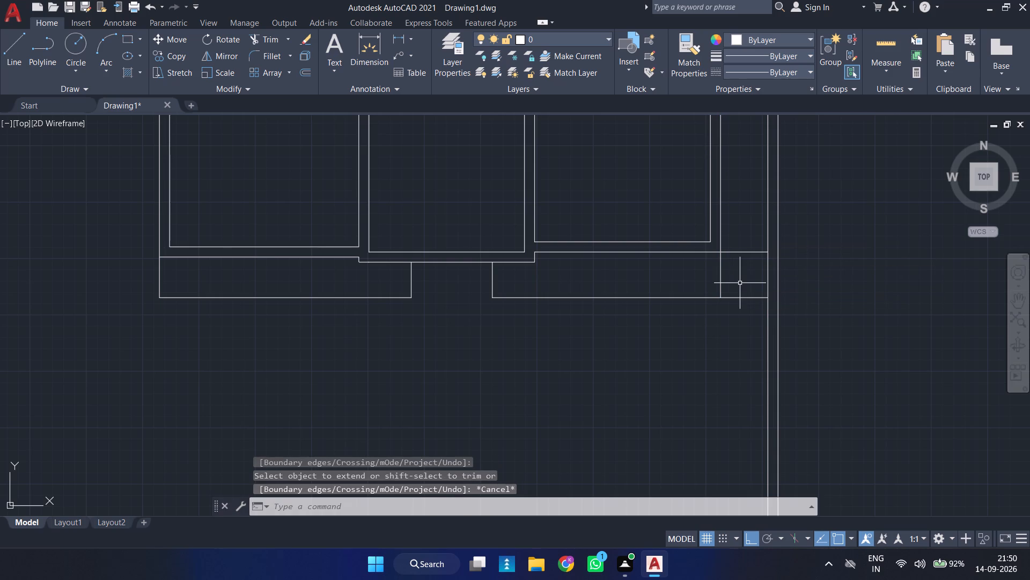
Trim the two horizontal lines running past the building's right outer wall to the boundary wall.
type("TR")
key("space")
left_click_drag(750, 238, 723, 353)
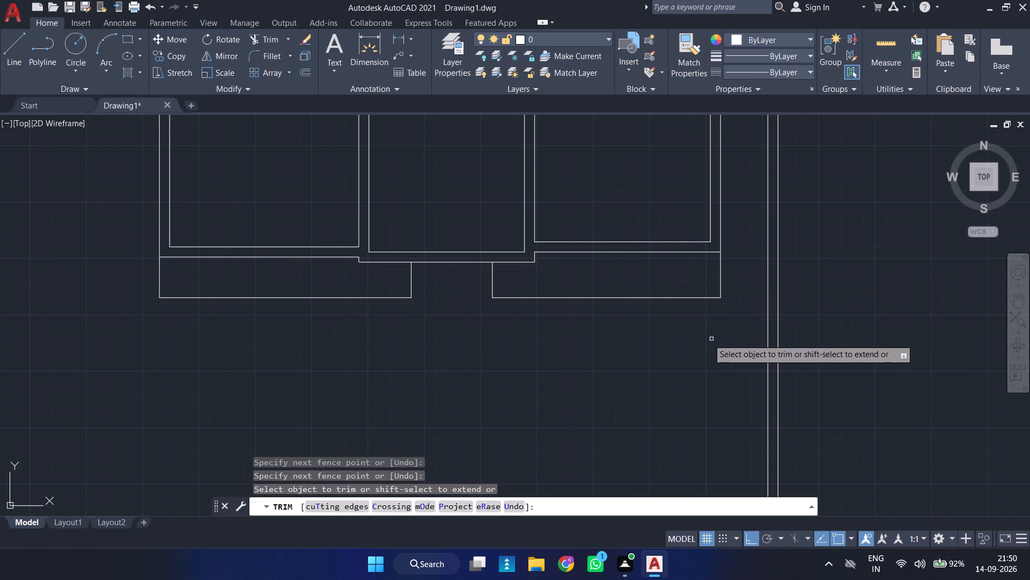
key("Escape")
Offset the bottom line of the left front strip 4' downward, away from the building.
scroll(563, 338, "down", 2)
middle_click_drag(548, 361, 578, 349)
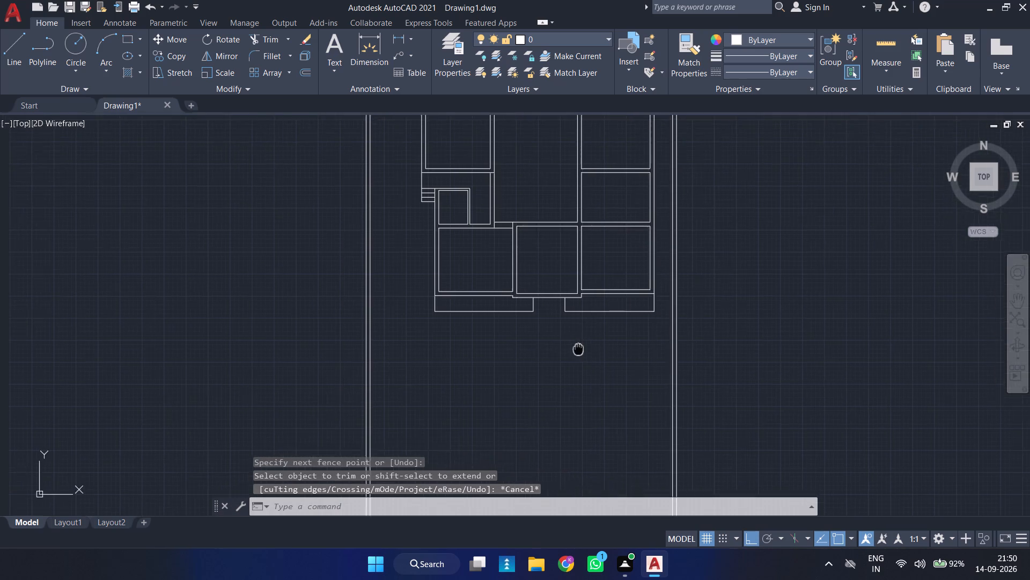
middle_click_drag(578, 349, 583, 375)
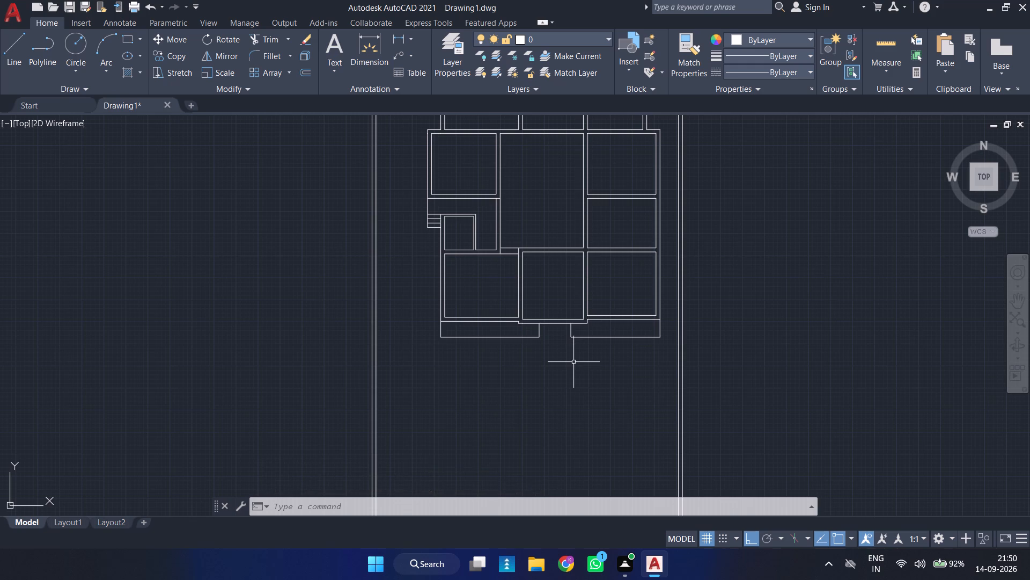
scroll(543, 357, "up", 1)
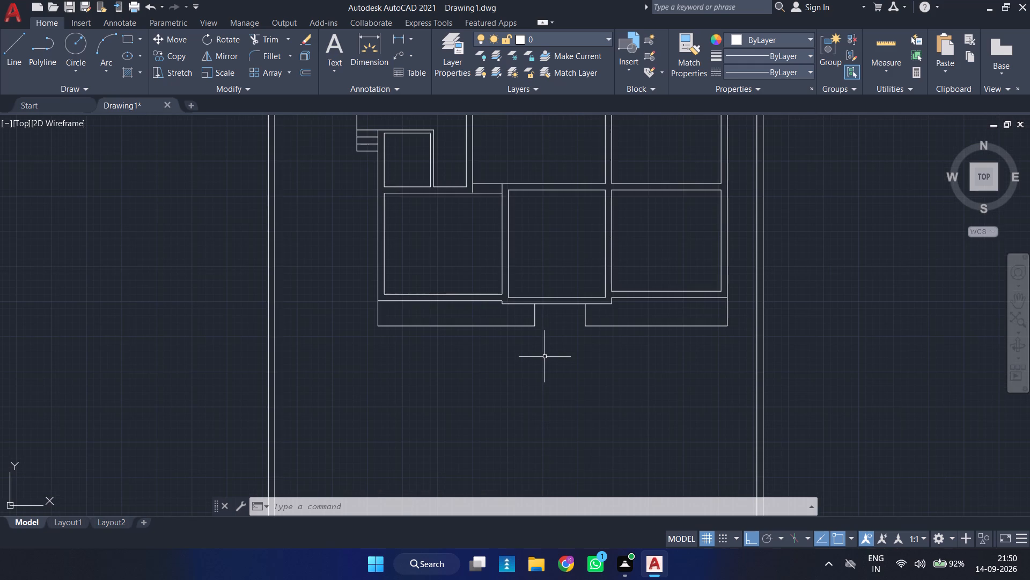
key("o")
key("Return")
key("4")
key("apostrophe")
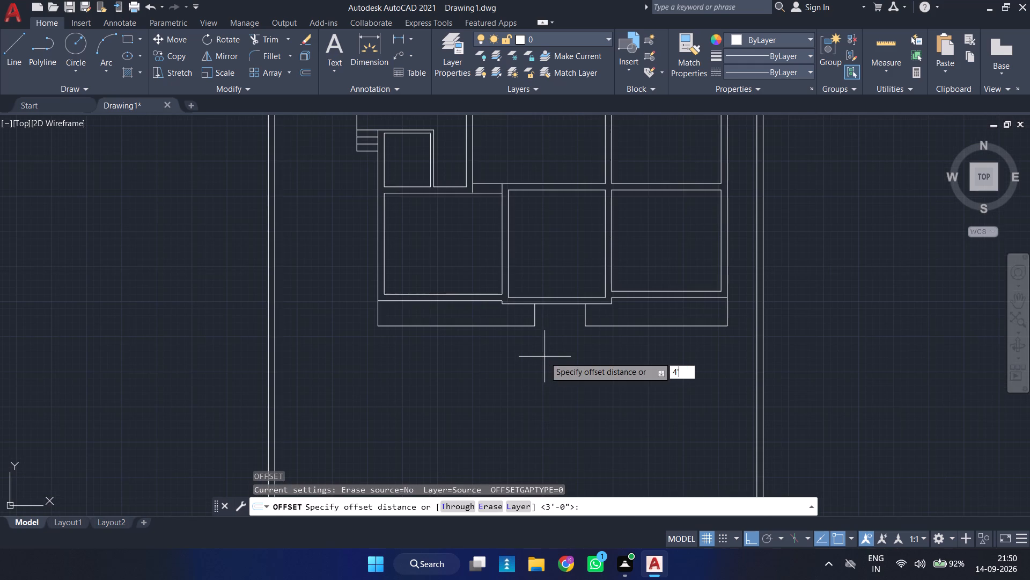
key("Return")
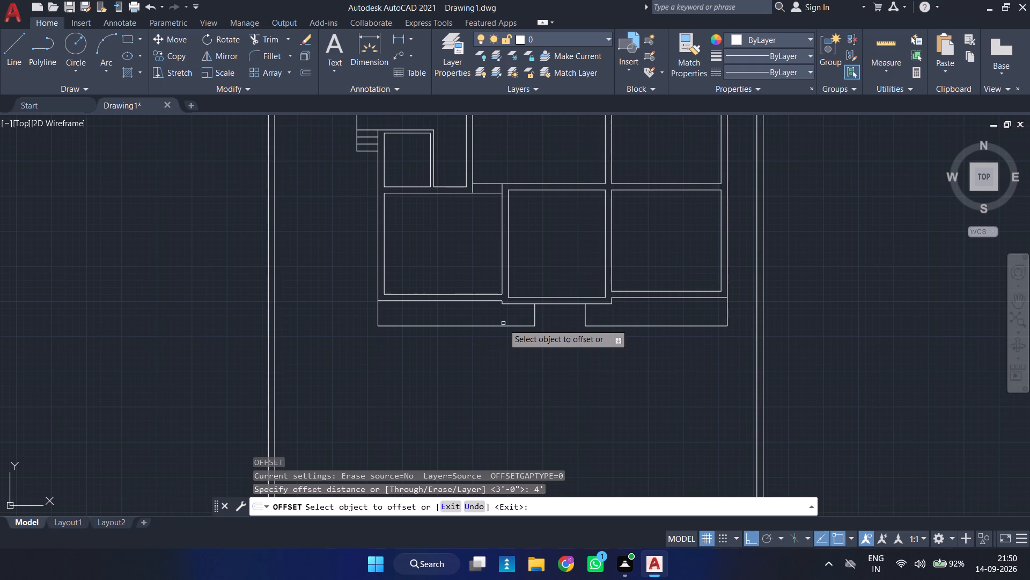
left_click(503, 327)
left_click(491, 362)
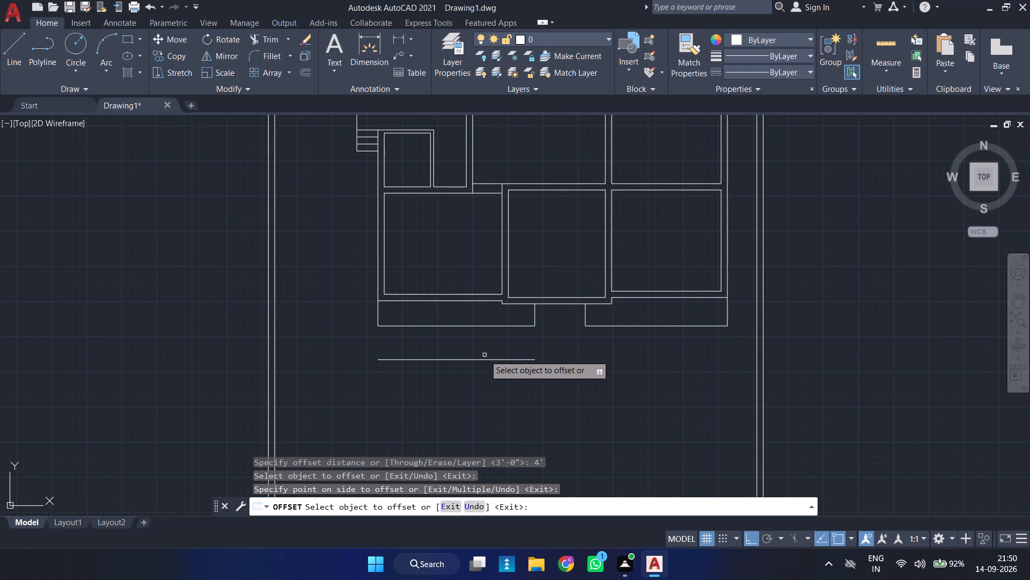
Extend the new line below the left front strip across to the right boundary wall.
key("Escape")
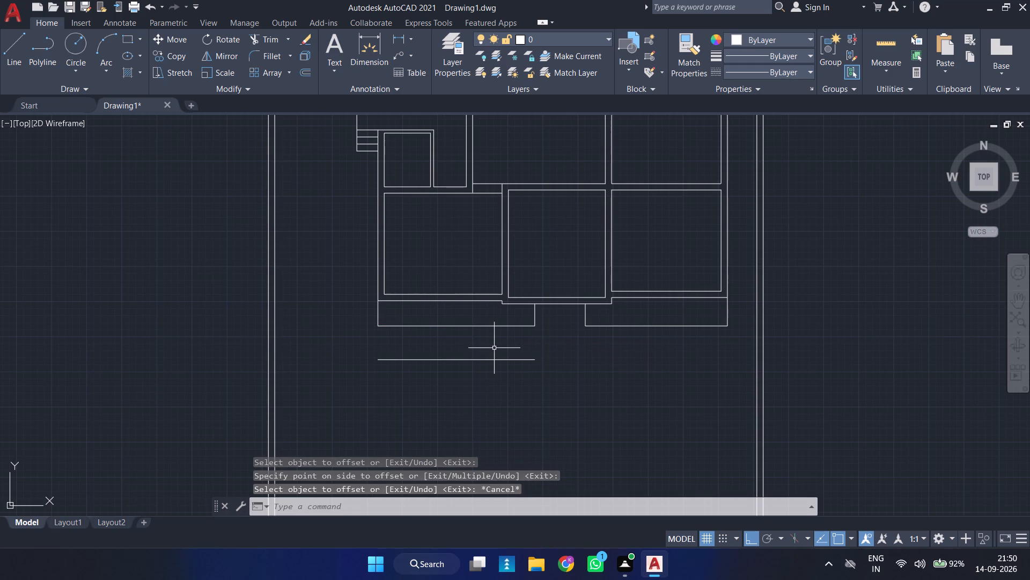
type("EX")
key("space")
left_click_drag(496, 345, 485, 387)
key("Escape")
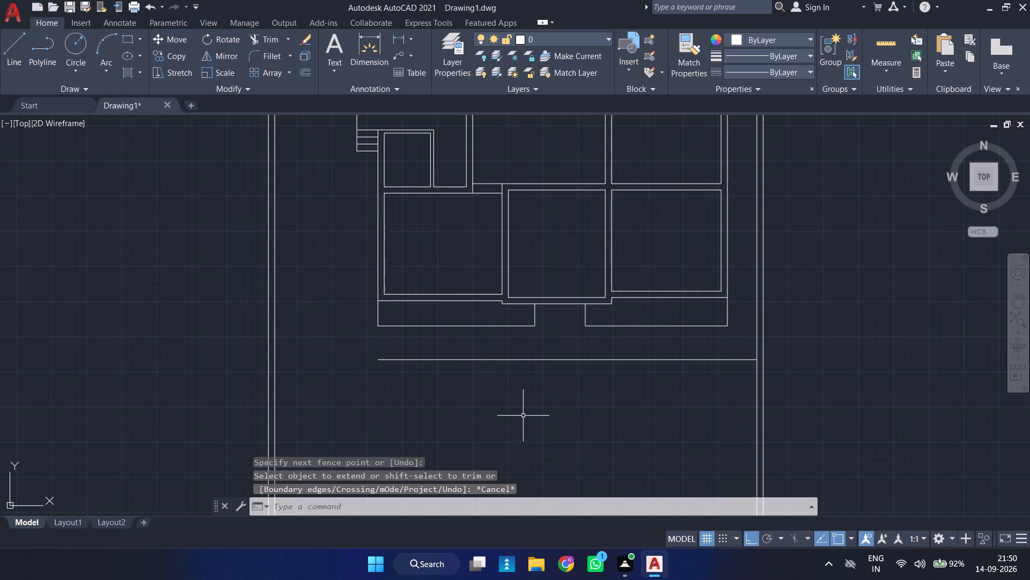
Draw a vertical line from the midpoint of the wall line at the entrance gap down to the new horizontal line.
middle_click_drag(523, 416, 480, 408)
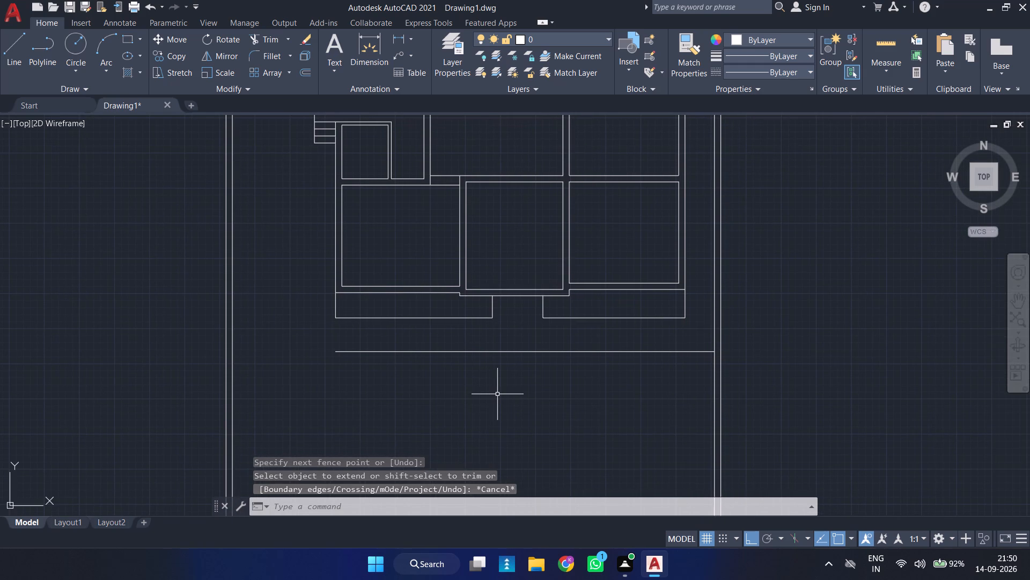
scroll(529, 376, "up", 2)
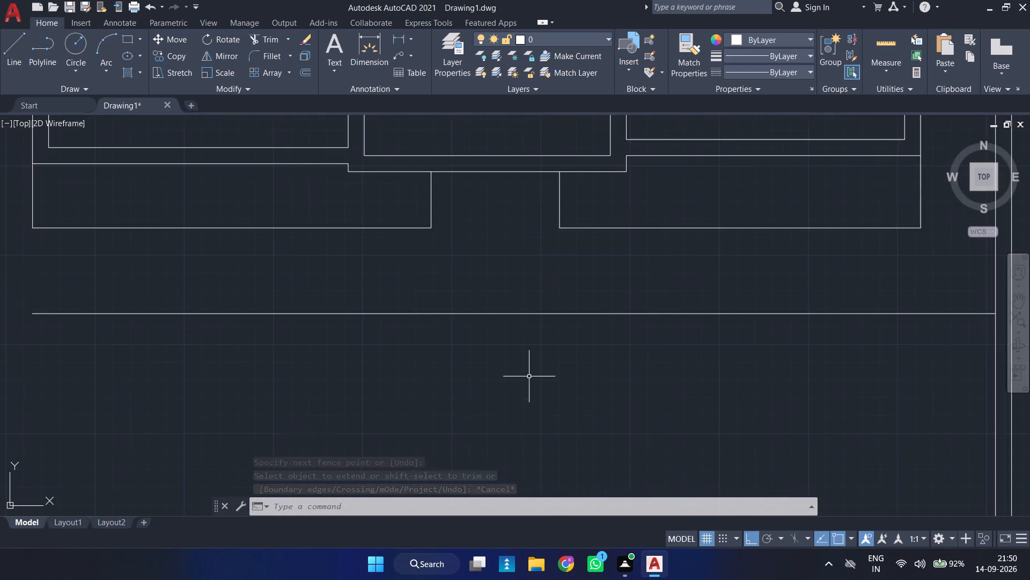
scroll(534, 371, "down", 3)
middle_click_drag(538, 376, 466, 368)
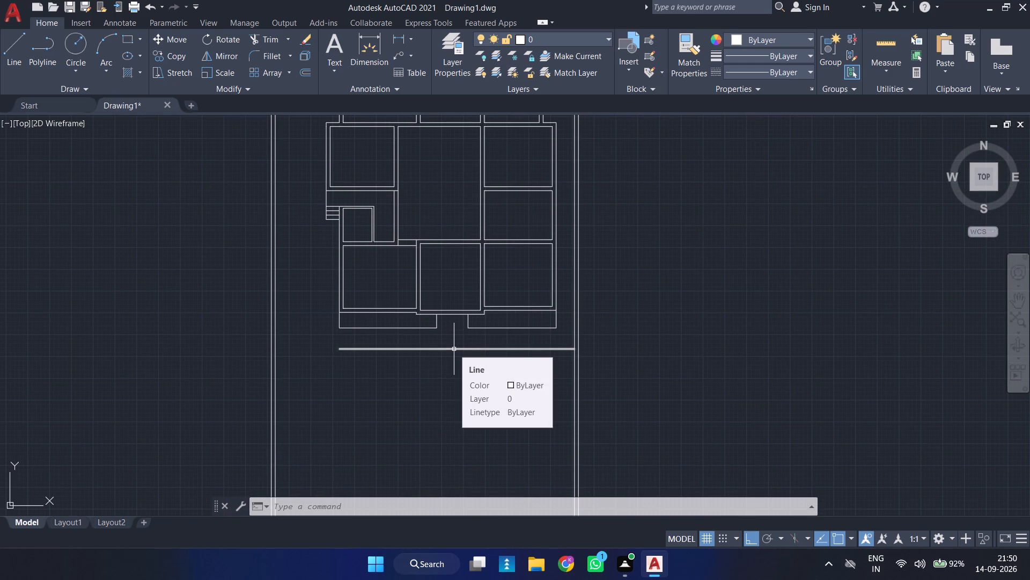
key("l")
key("Return")
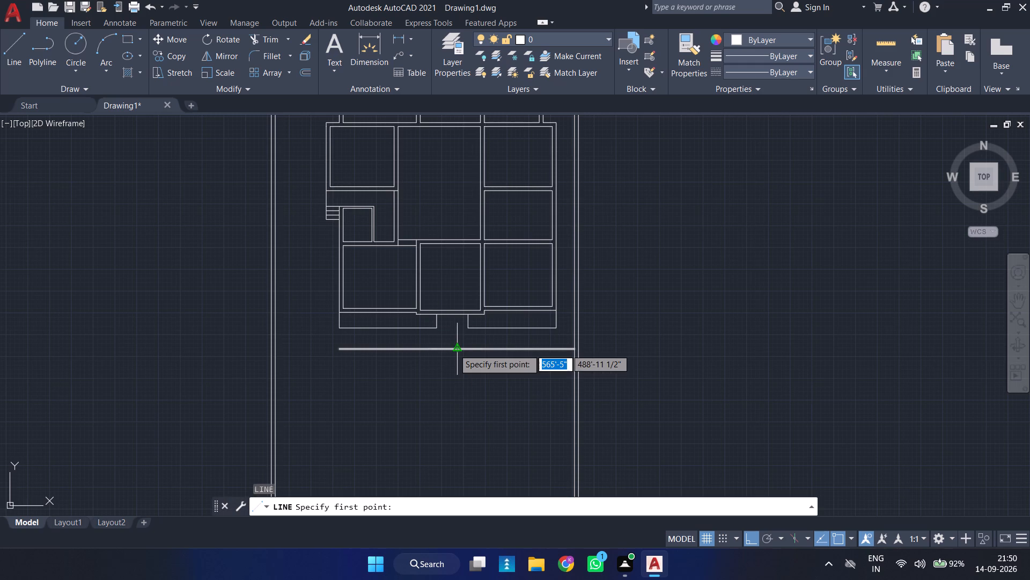
scroll(454, 314, "up", 1)
left_click(450, 315)
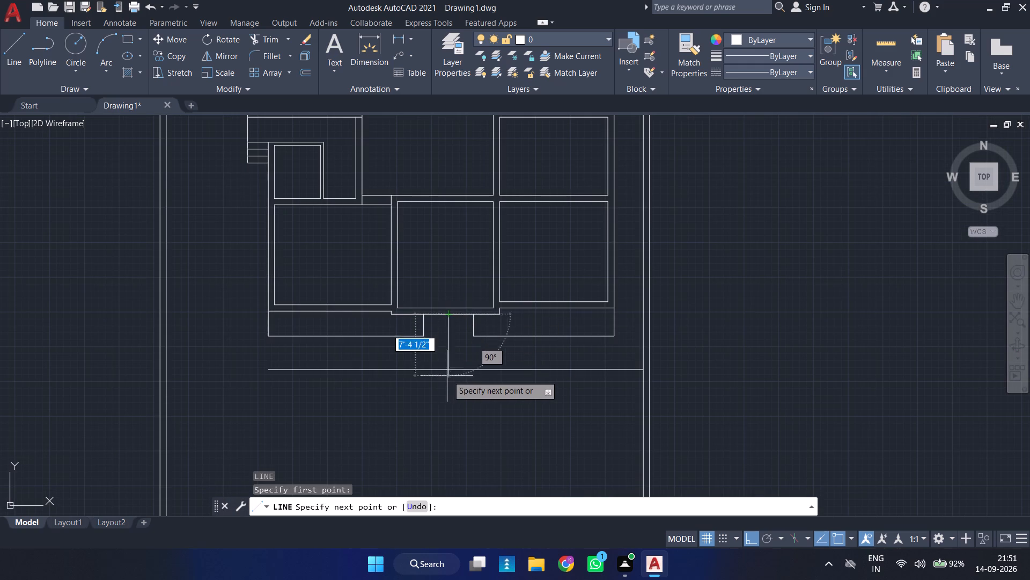
left_click(452, 368)
key("Return")
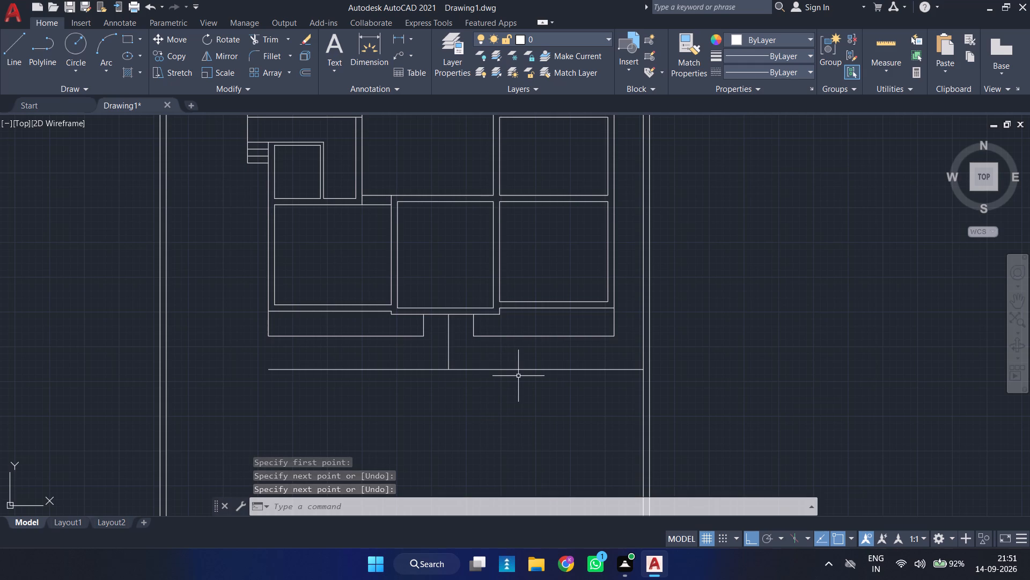
Offset the vertical entrance centre line 9' to both sides.
key("o")
key("Return")
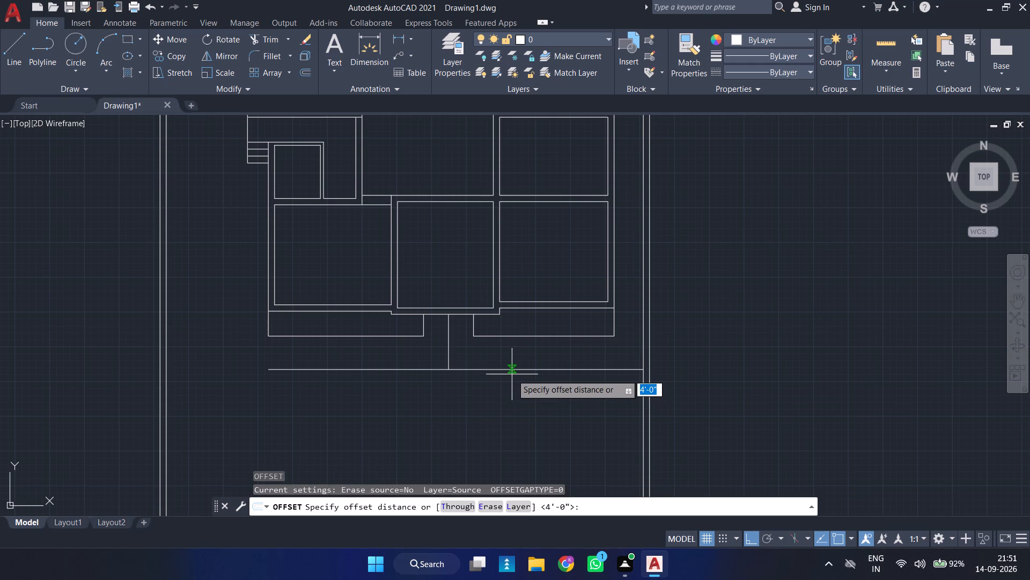
type("9'")
key("Return")
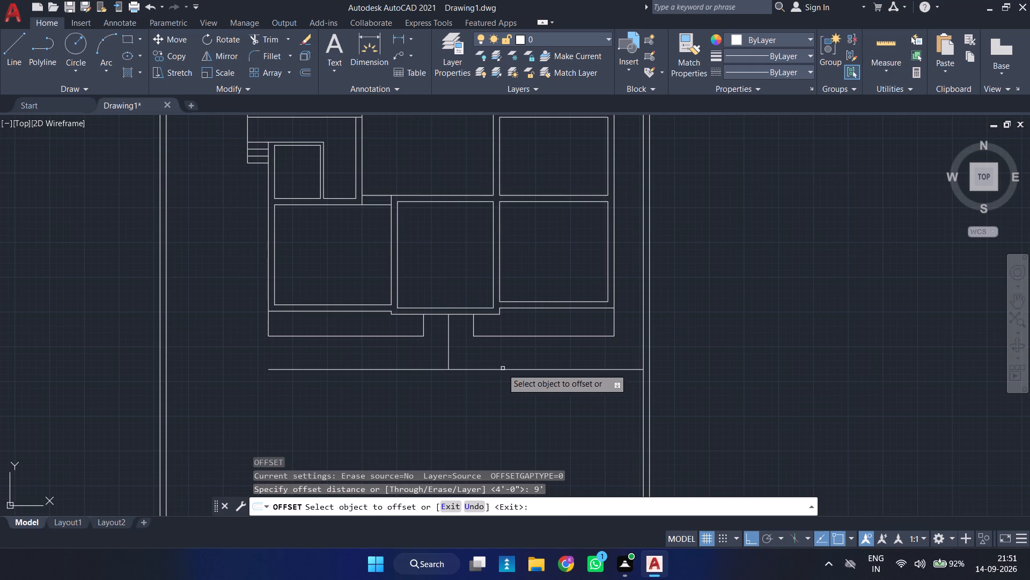
left_click(450, 353)
left_click(560, 353)
left_click(447, 344)
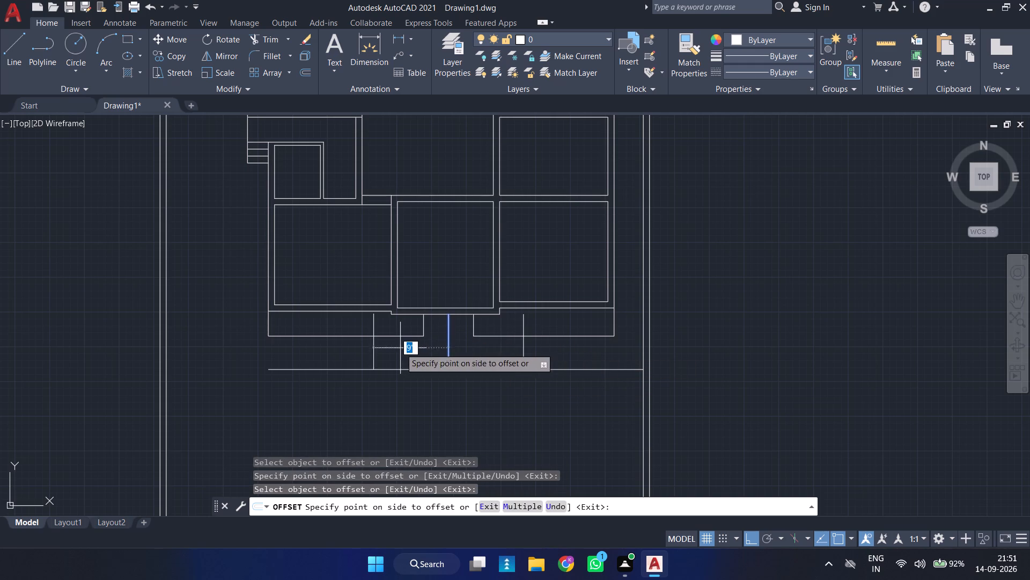
left_click(364, 349)
key("Escape")
Trim the horizontal line left of the left offset line, the offset lines' parts inside the front strips, and the whole centre line.
type("TR")
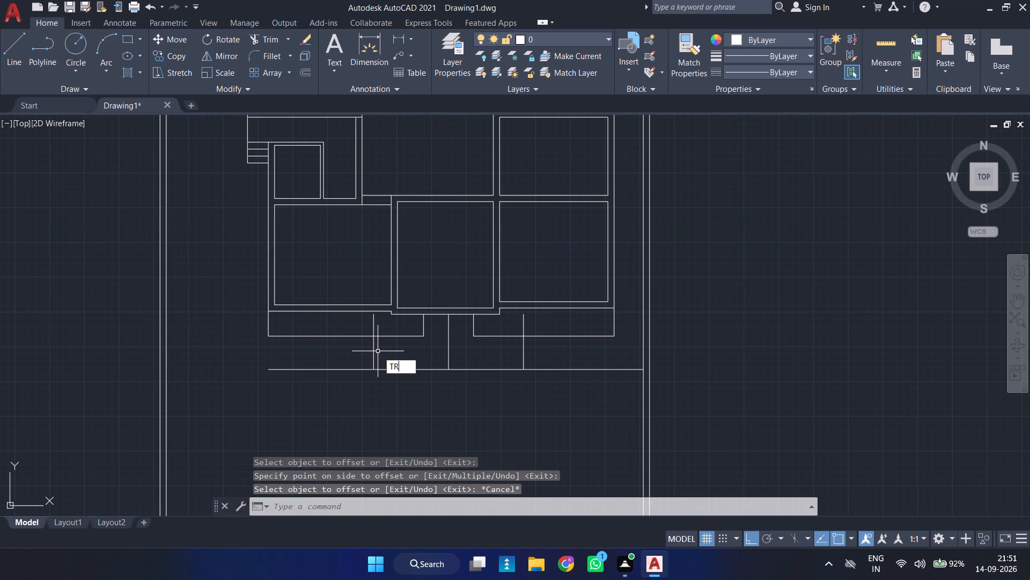
key("space")
left_click_drag(344, 352, 347, 409)
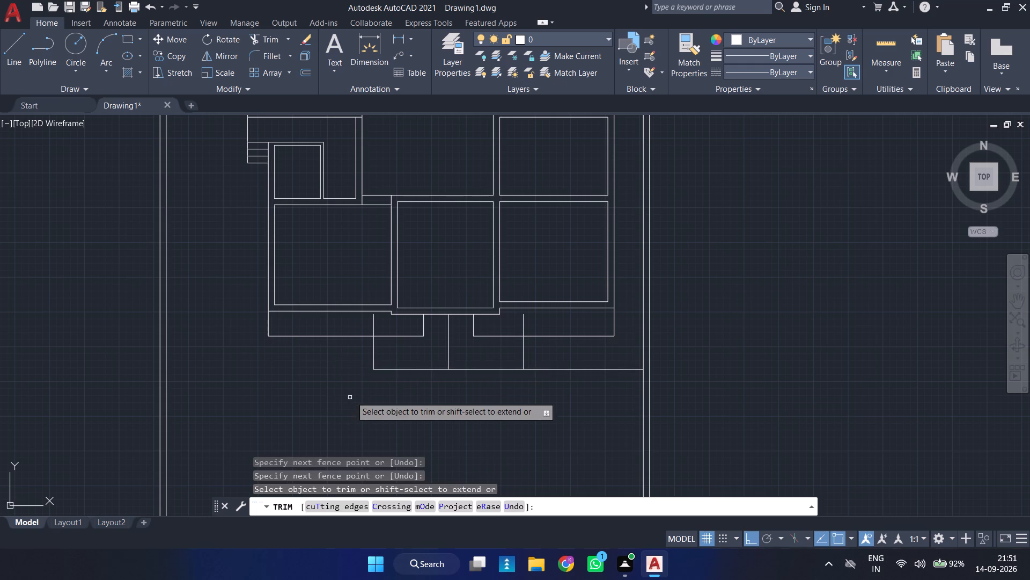
scroll(371, 357, "up", 1)
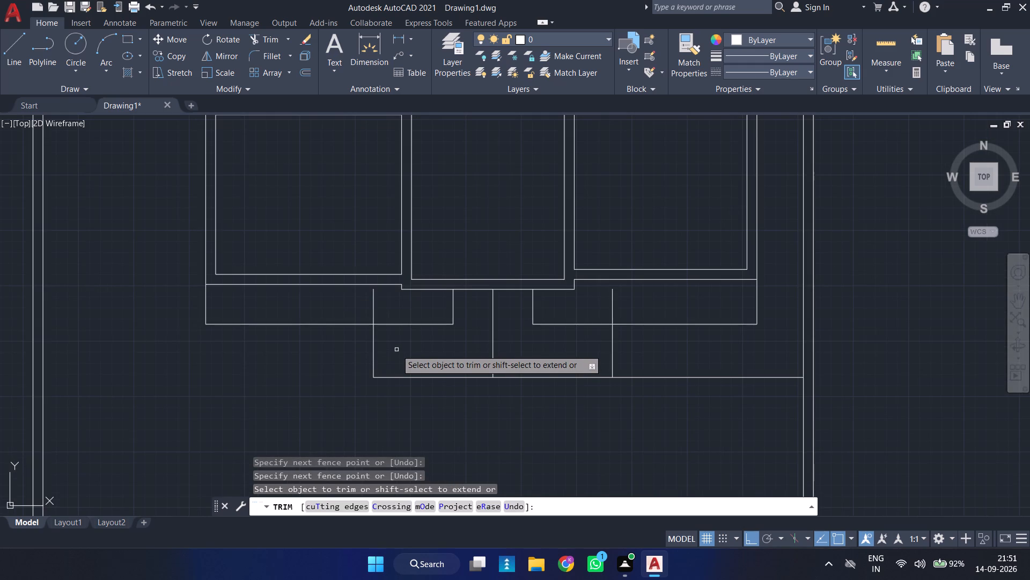
left_click_drag(389, 310, 361, 305)
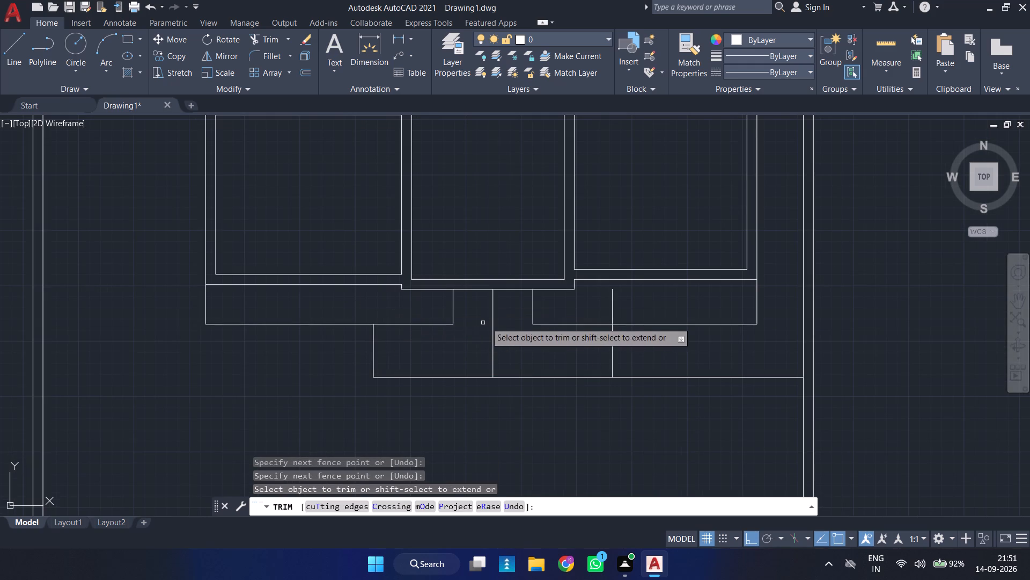
left_click_drag(503, 318, 479, 344)
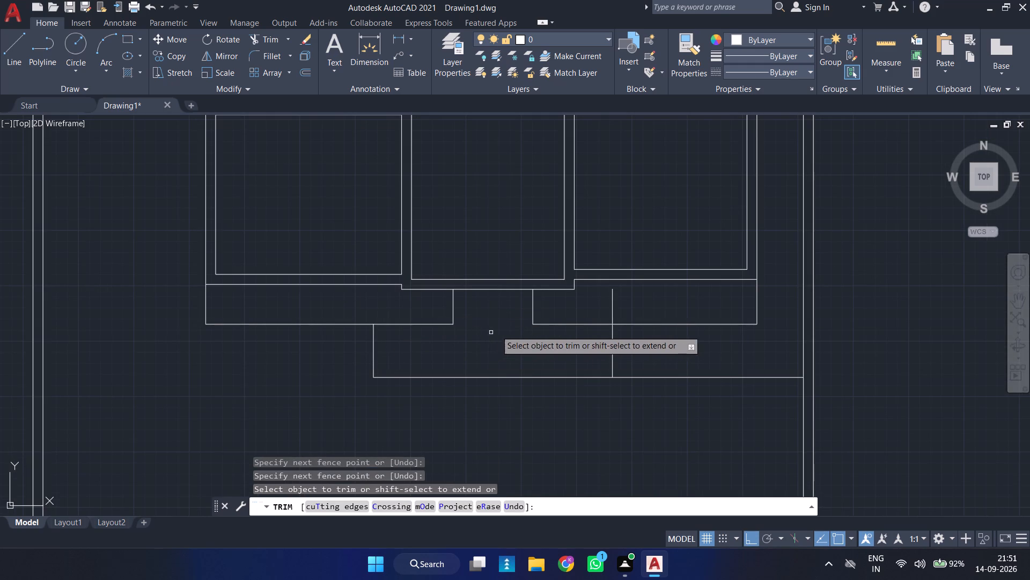
left_click_drag(632, 300, 594, 306)
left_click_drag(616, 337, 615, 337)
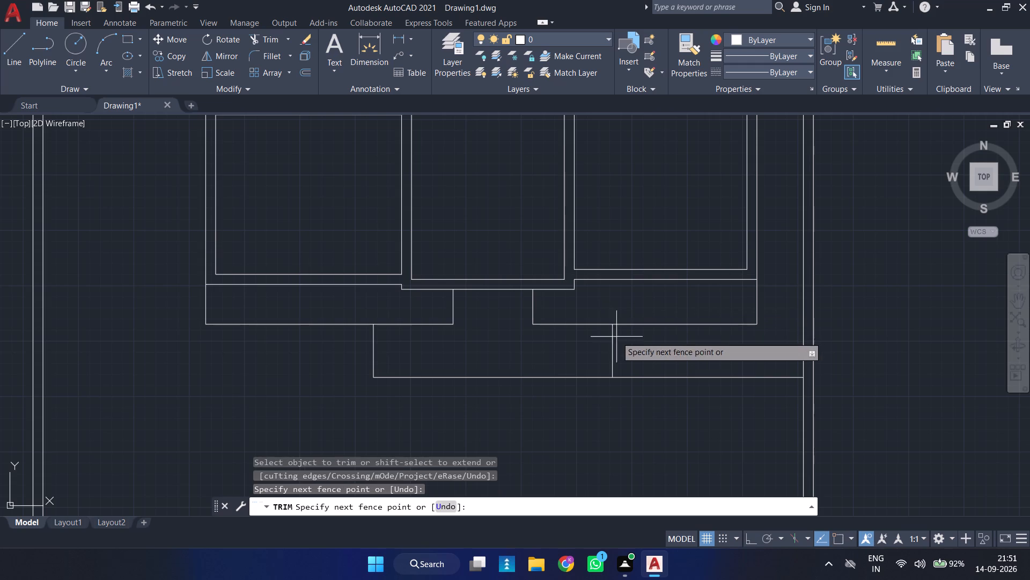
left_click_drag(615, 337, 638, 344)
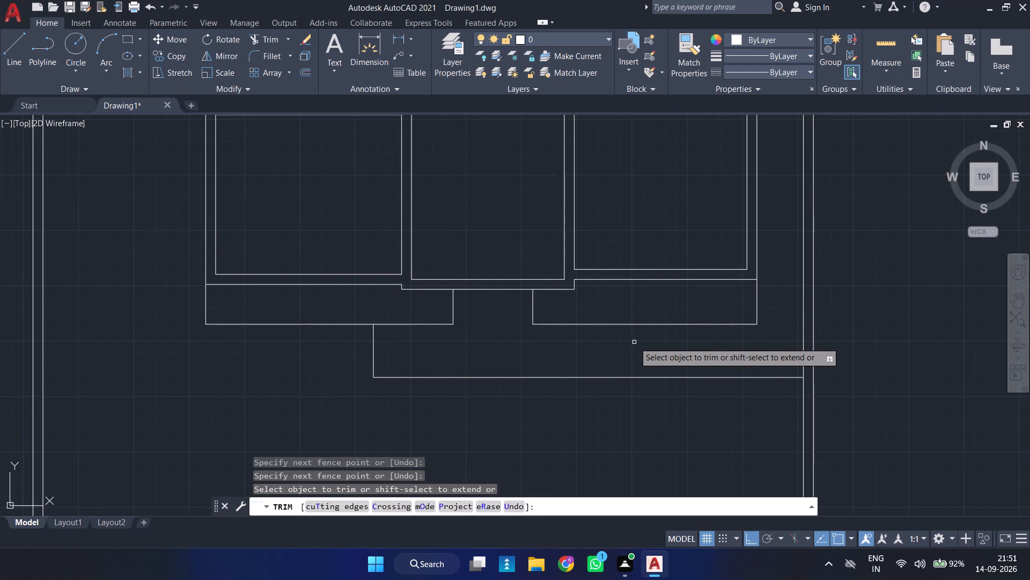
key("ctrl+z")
Trim the bottom horizontal line between the right offset line and the right boundary wall, closing the entrance platform outline.
left_click_drag(683, 354, 676, 422)
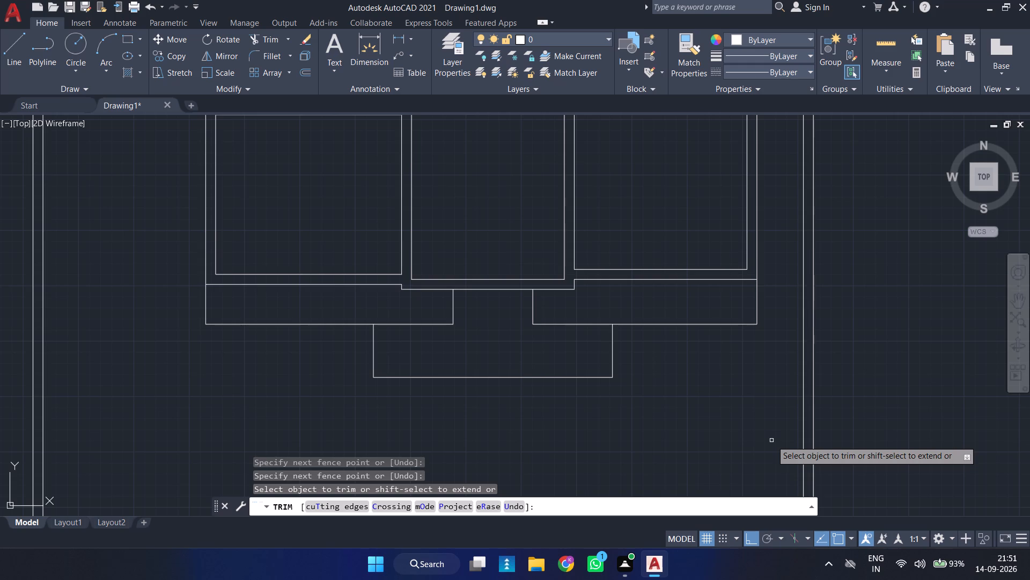
scroll(615, 398, "down", 2)
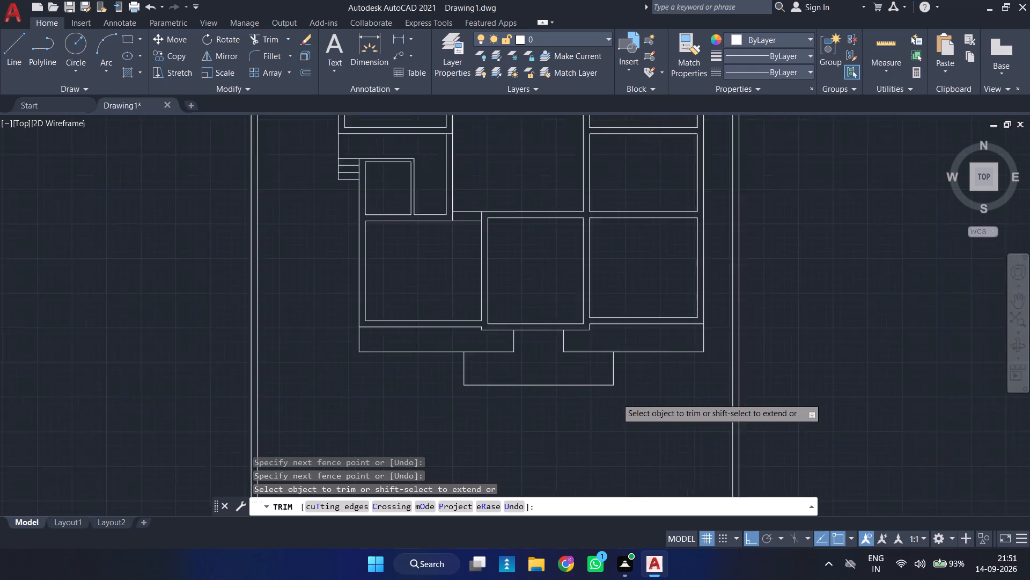
scroll(617, 398, "down", 1)
key("Escape")
Offset the entrance platform's bottom line 6'1.5" downward, and offset that new line a further 9" downward.
scroll(622, 408, "up", 2)
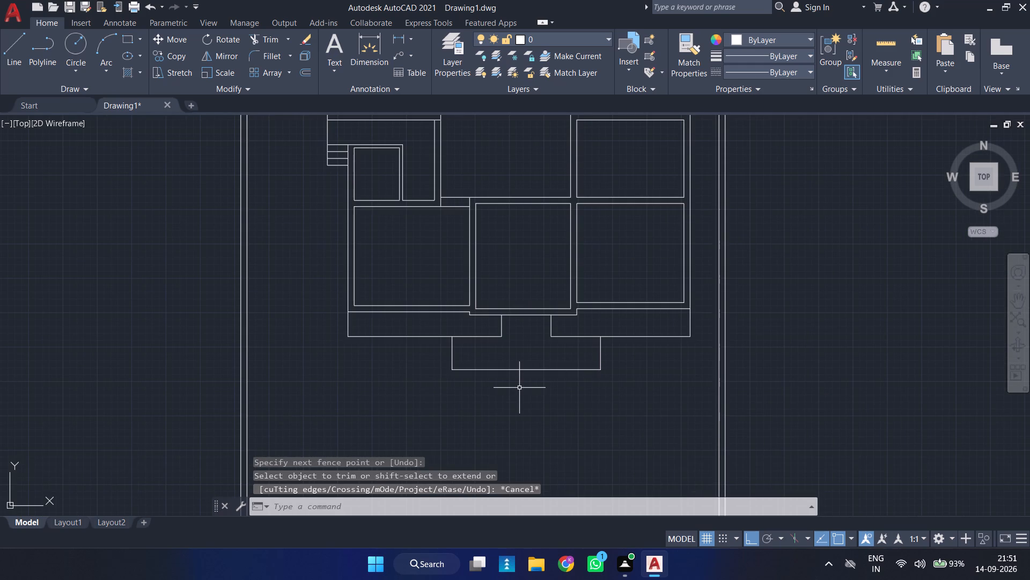
key("o")
key("Return")
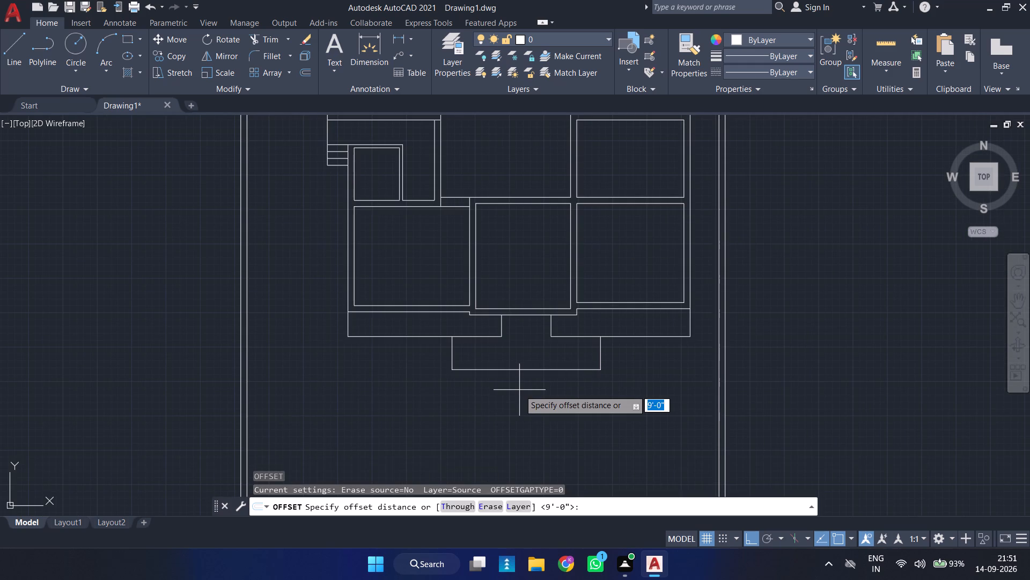
type("6'")
type("1.5")
key("Return")
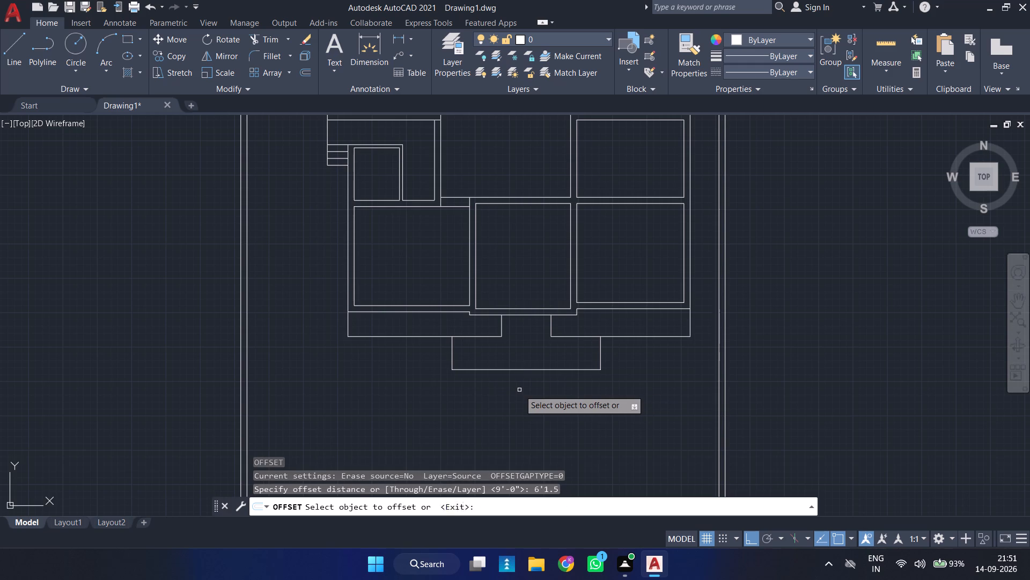
left_click(535, 368)
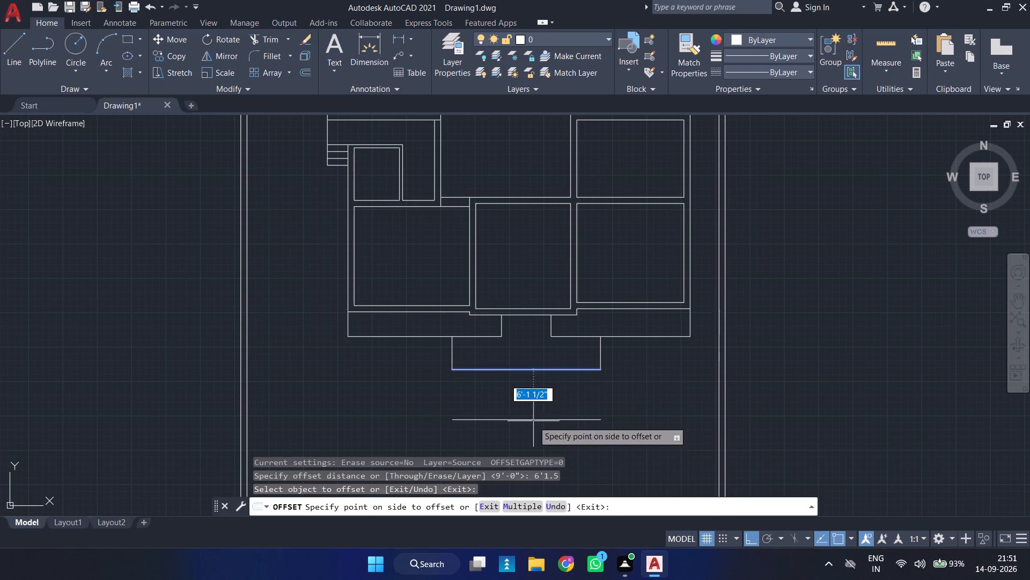
left_click(533, 430)
left_click(543, 421)
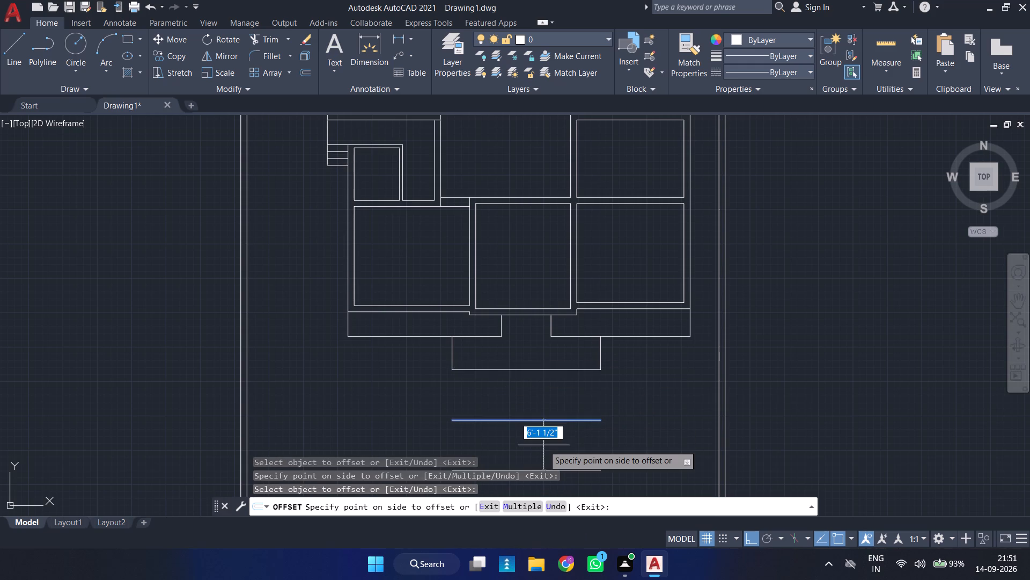
key("9")
key("Return")
key("Escape")
Extend the upper new line to the boundary's inner faces and the lower one to its outer faces on both sides.
type("EX")
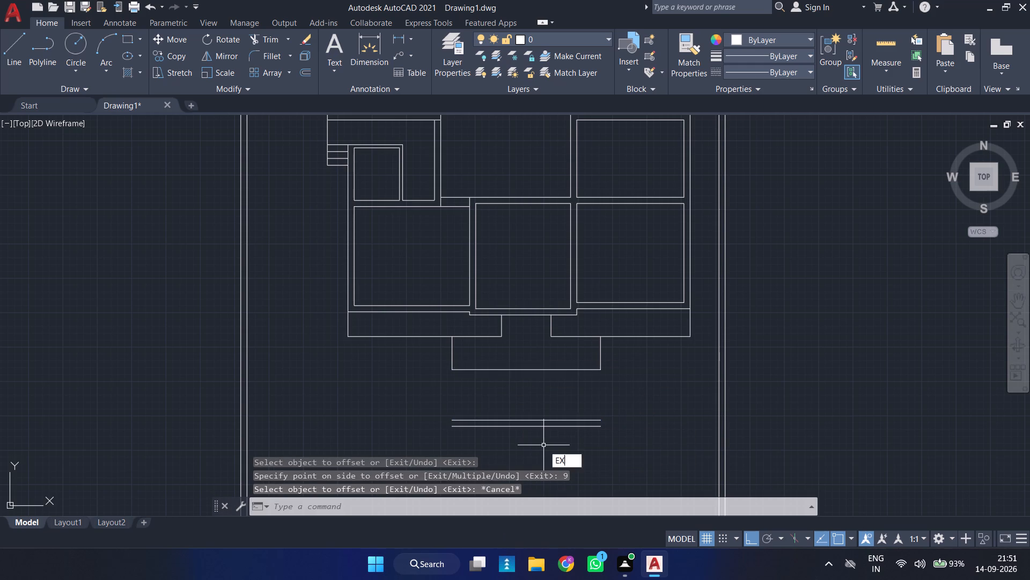
key("space")
left_click_drag(485, 413, 462, 444)
left_click_drag(563, 408, 585, 455)
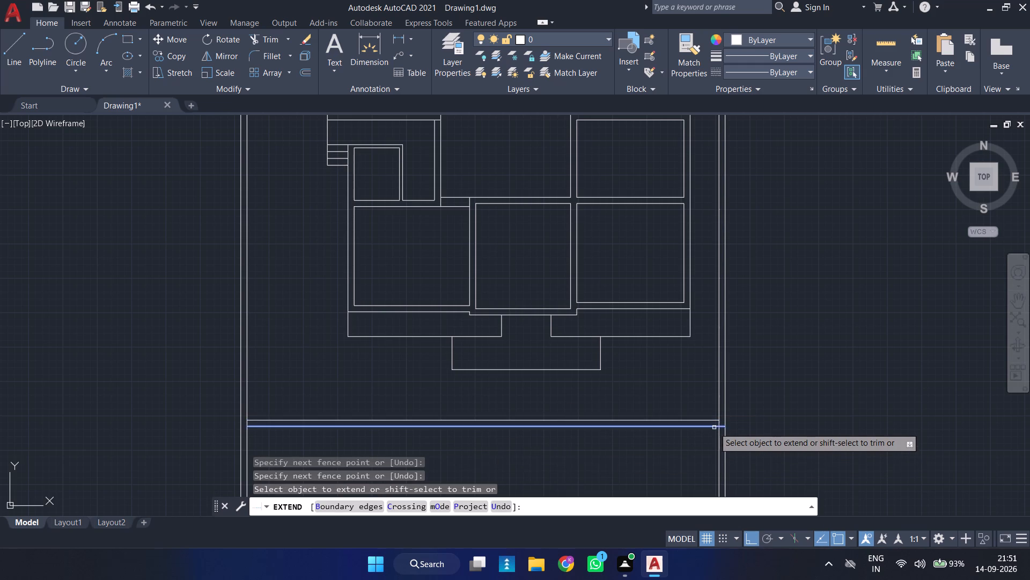
left_click(714, 427)
left_click(254, 425)
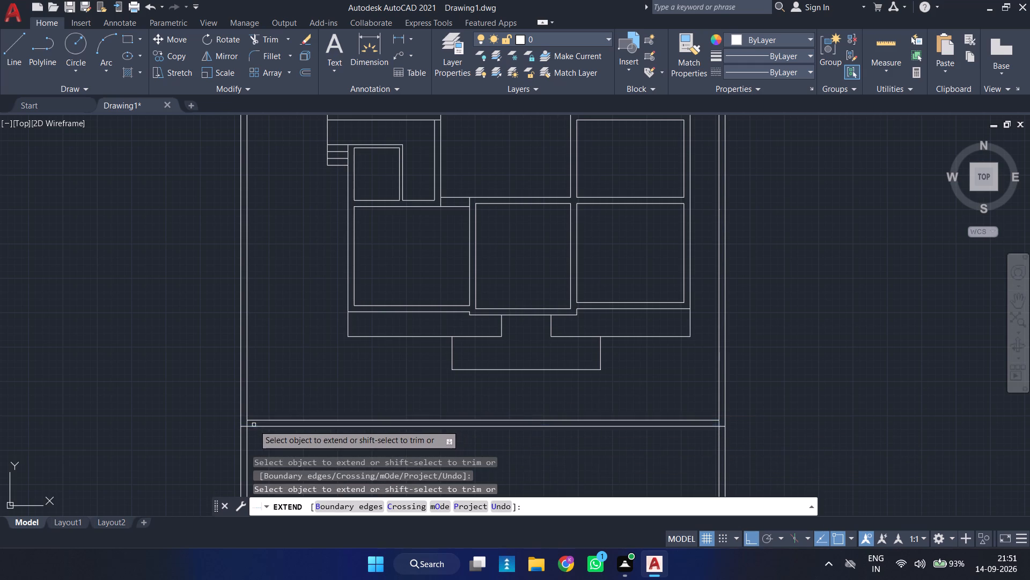
key("Escape")
Trim the side boundary lines below the new front wall and the leftover line pieces at both front corners.
type("TR")
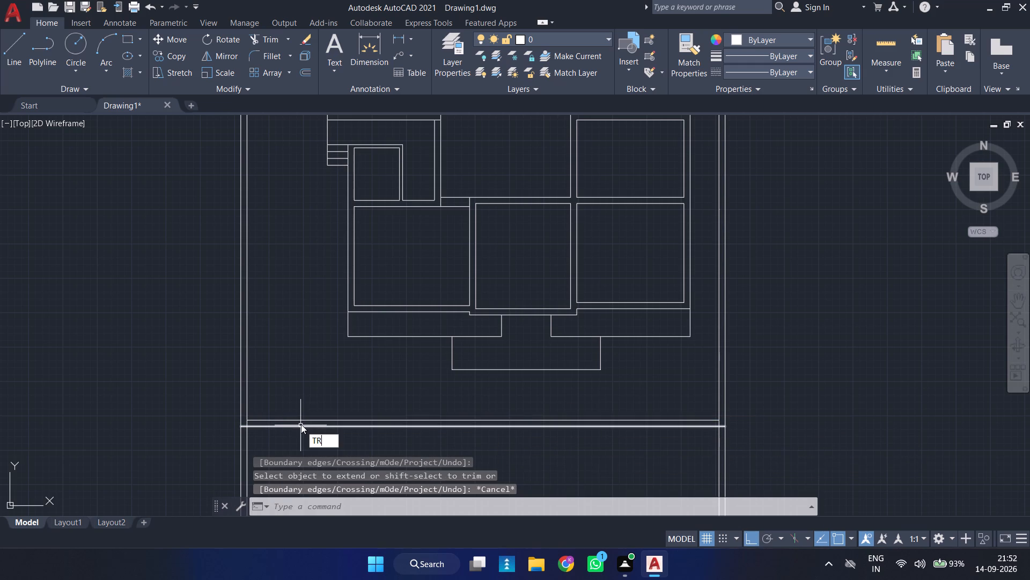
key("space")
left_click_drag(270, 446, 197, 446)
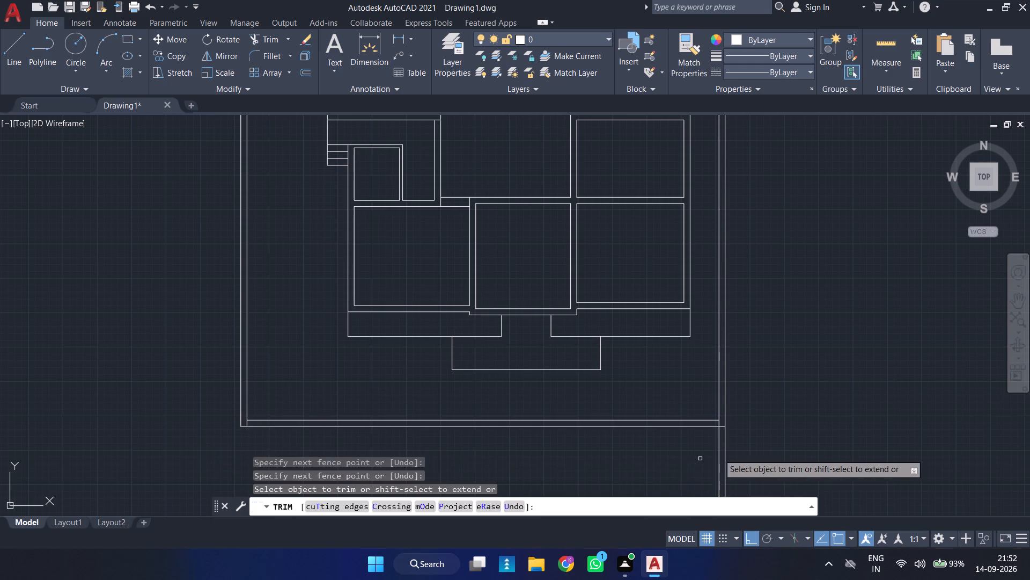
left_click_drag(759, 446, 669, 460)
scroll(720, 446, "up", 2)
left_click_drag(720, 393, 700, 394)
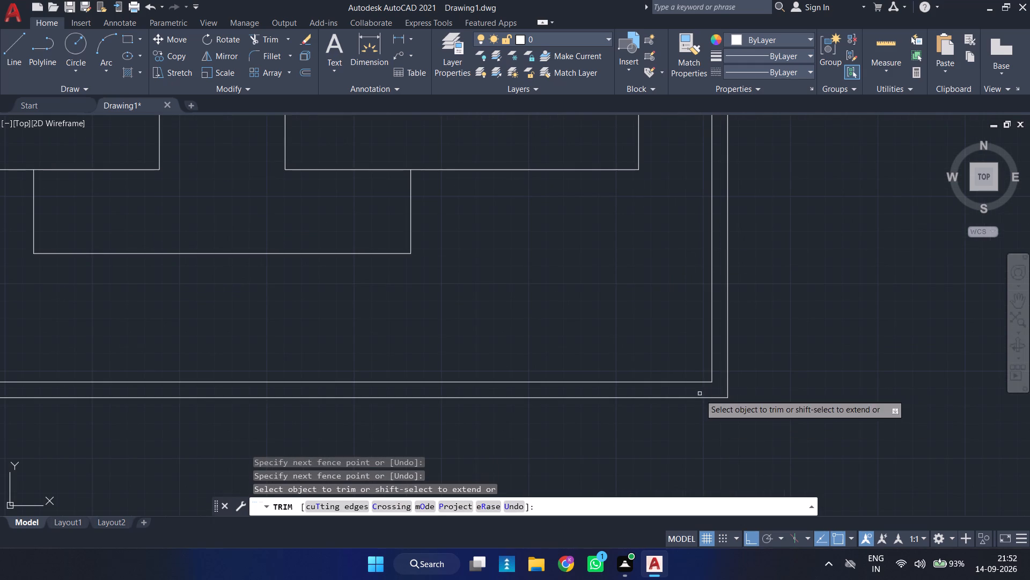
scroll(632, 415, "down", 2)
scroll(185, 407, "up", 2)
left_click_drag(200, 405, 226, 409)
scroll(276, 346, "down", 2)
middle_click_drag(291, 322, 287, 382)
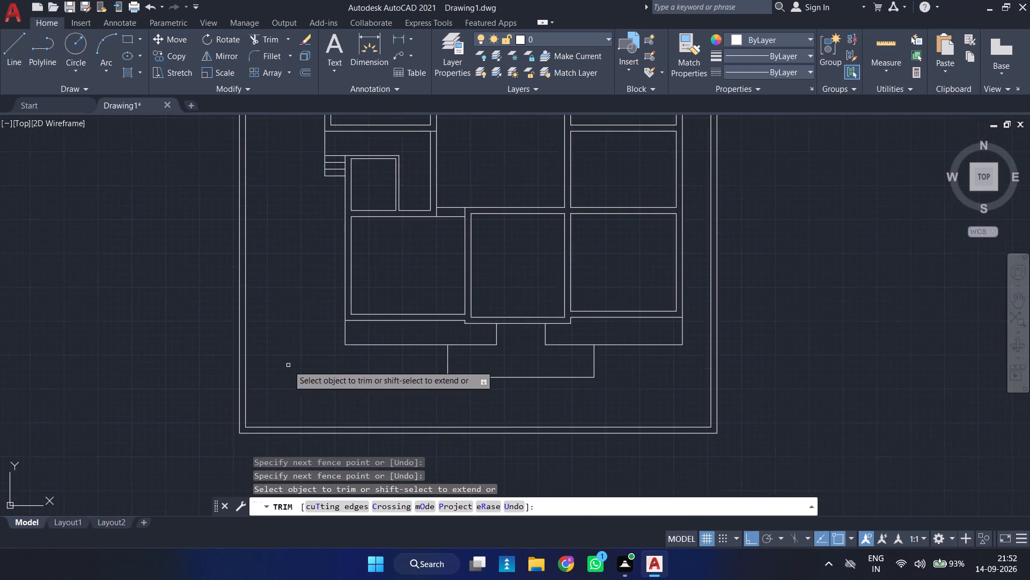
scroll(288, 365, "down", 3)
key("Escape")
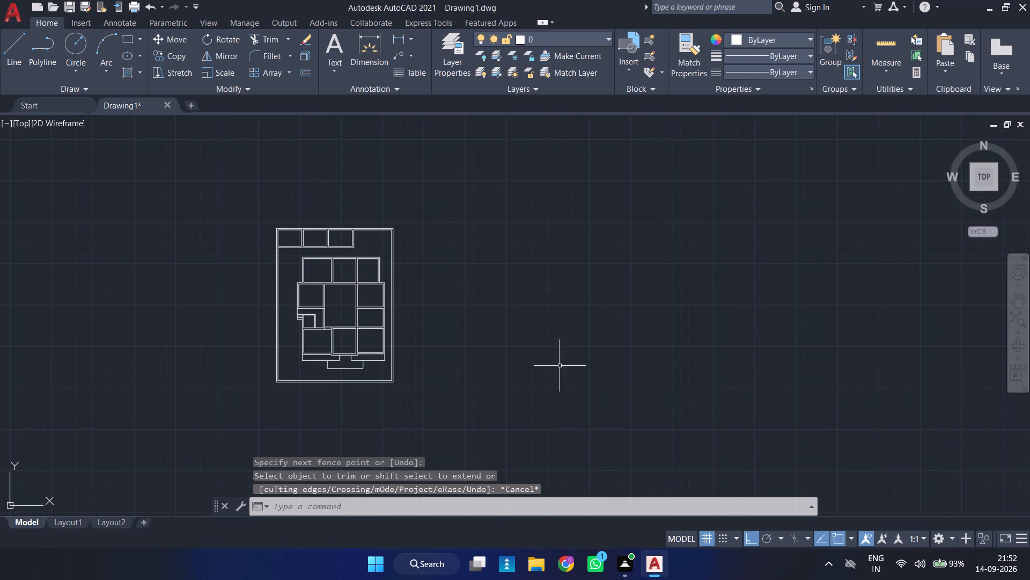
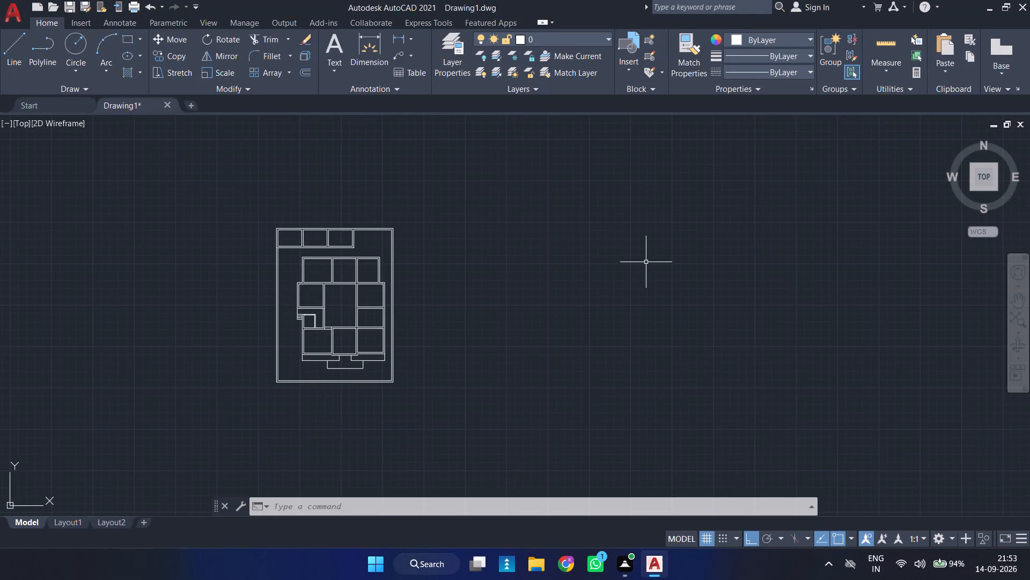
Add multiline text reading ROOM with 12'*8'3" on a second line inside the plan's top-left room.
scroll(401, 302, "down", 2)
scroll(355, 276, "up", 3)
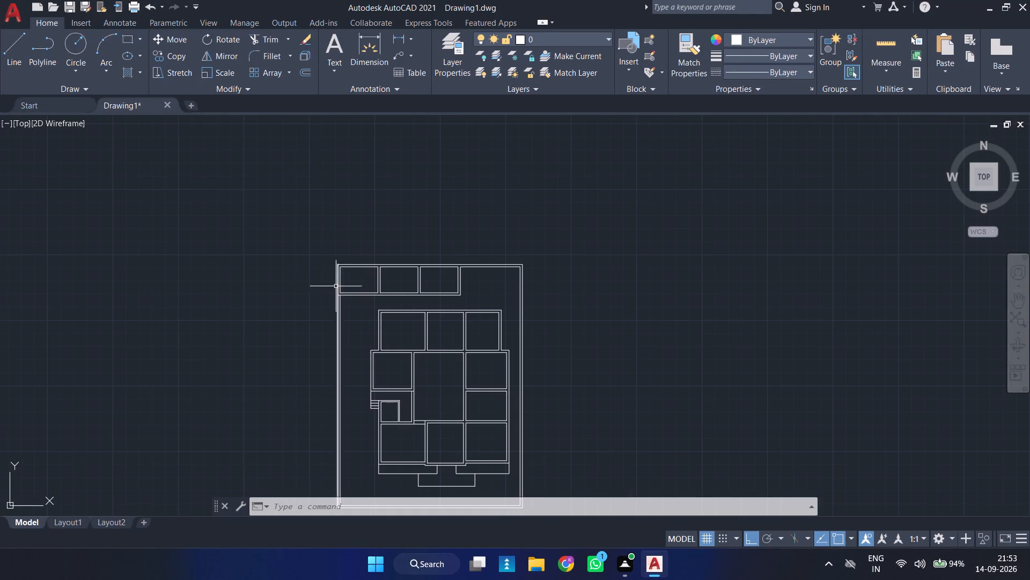
scroll(330, 282, "up", 2)
middle_click_drag(412, 286, 388, 339)
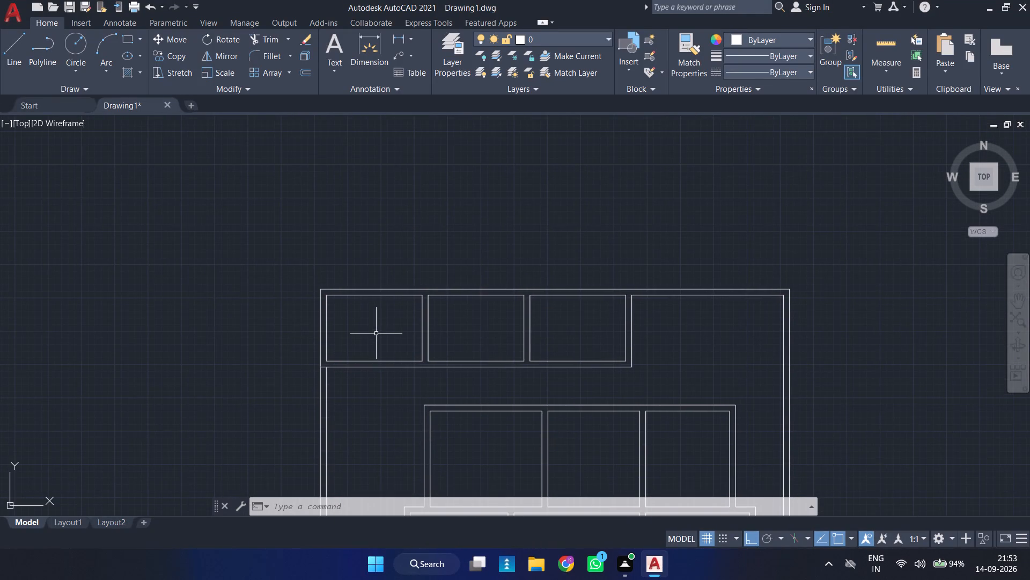
scroll(375, 332, "up", 2)
key("m")
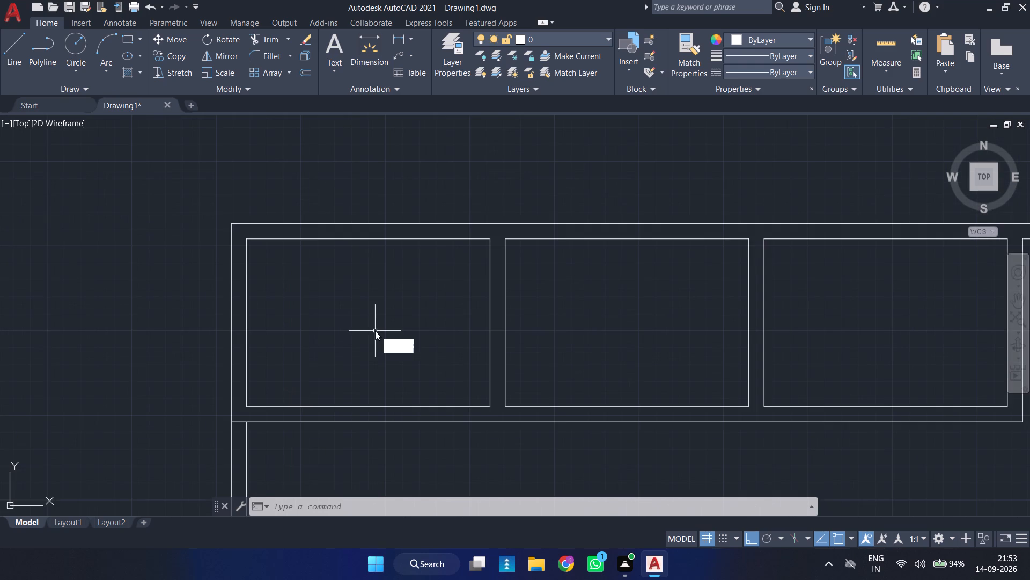
key("t")
key("Return")
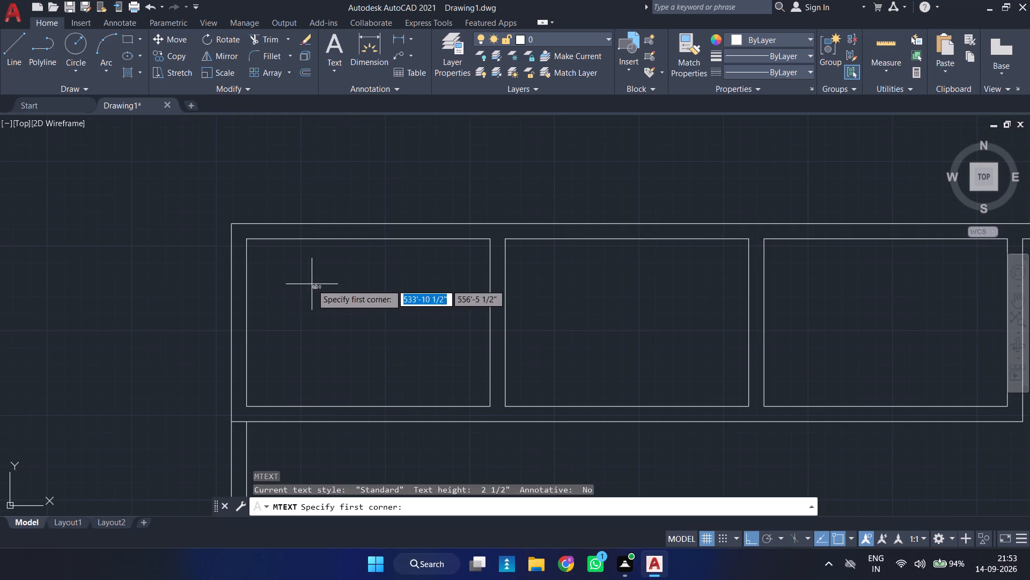
left_click(313, 291)
left_click(399, 337)
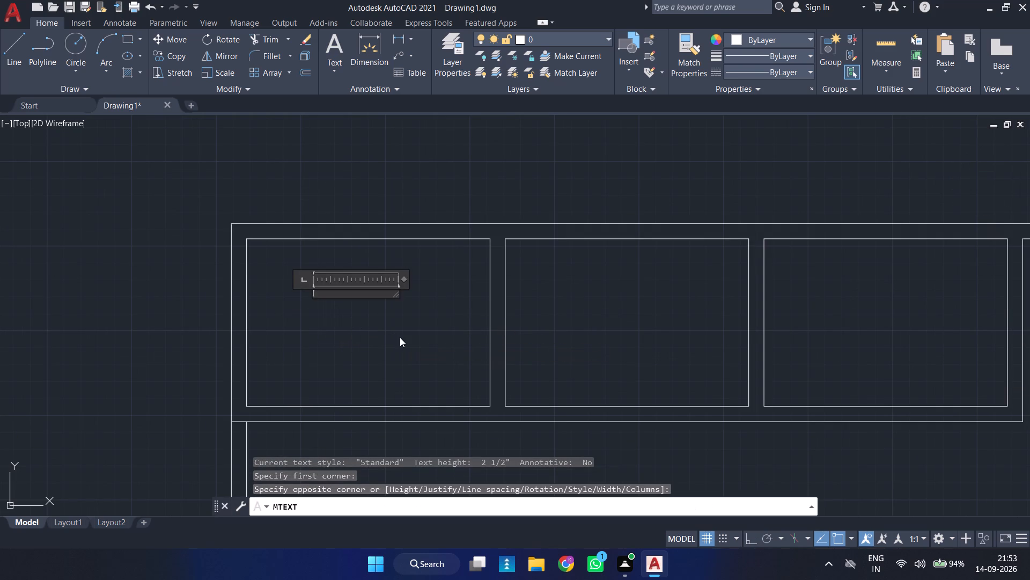
type("ROOM")
key("Return")
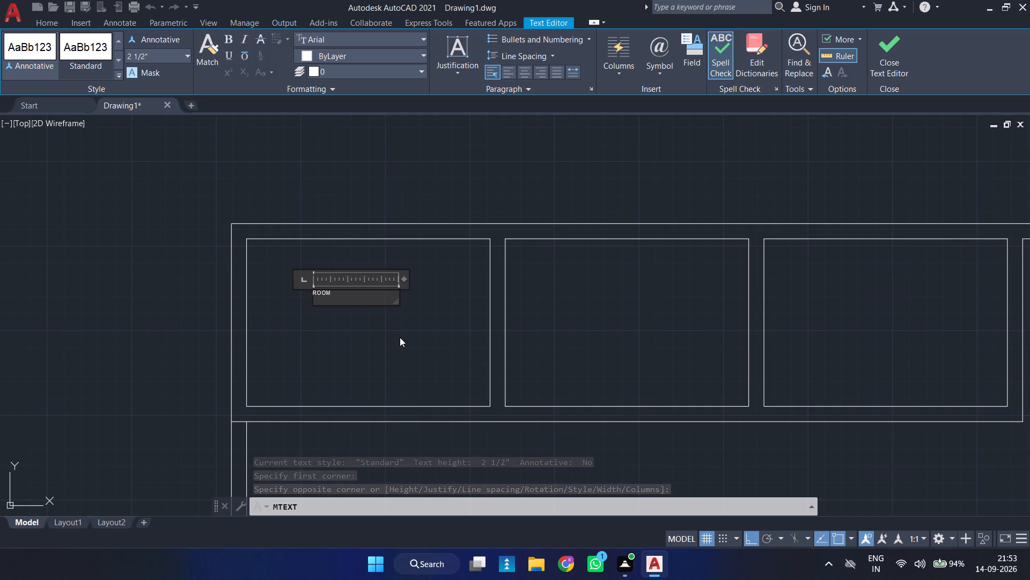
type("12'")
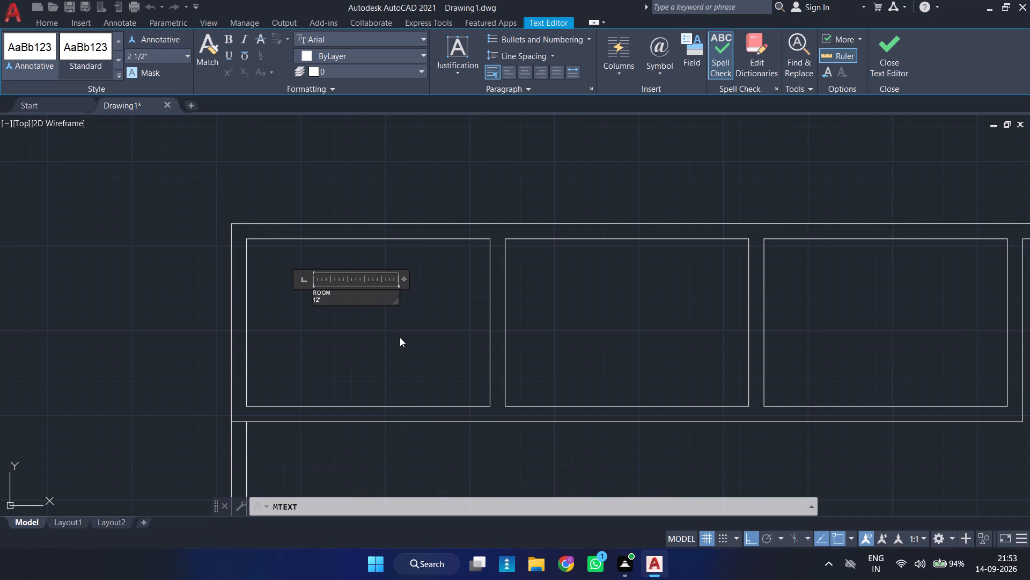
key("asterisk")
key("8")
key("apostrophe")
type("3\"")
key("Escape")
key("Return")
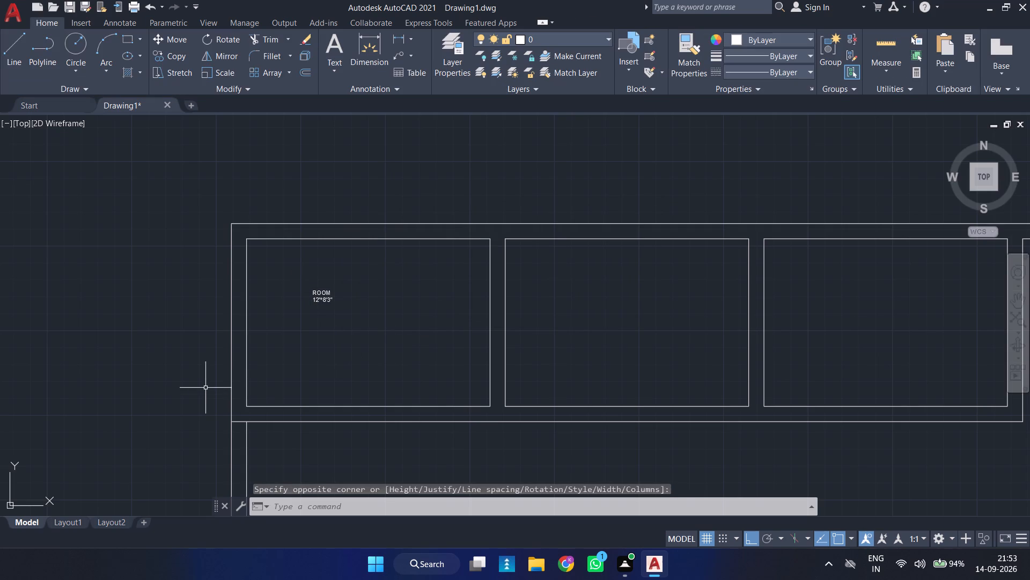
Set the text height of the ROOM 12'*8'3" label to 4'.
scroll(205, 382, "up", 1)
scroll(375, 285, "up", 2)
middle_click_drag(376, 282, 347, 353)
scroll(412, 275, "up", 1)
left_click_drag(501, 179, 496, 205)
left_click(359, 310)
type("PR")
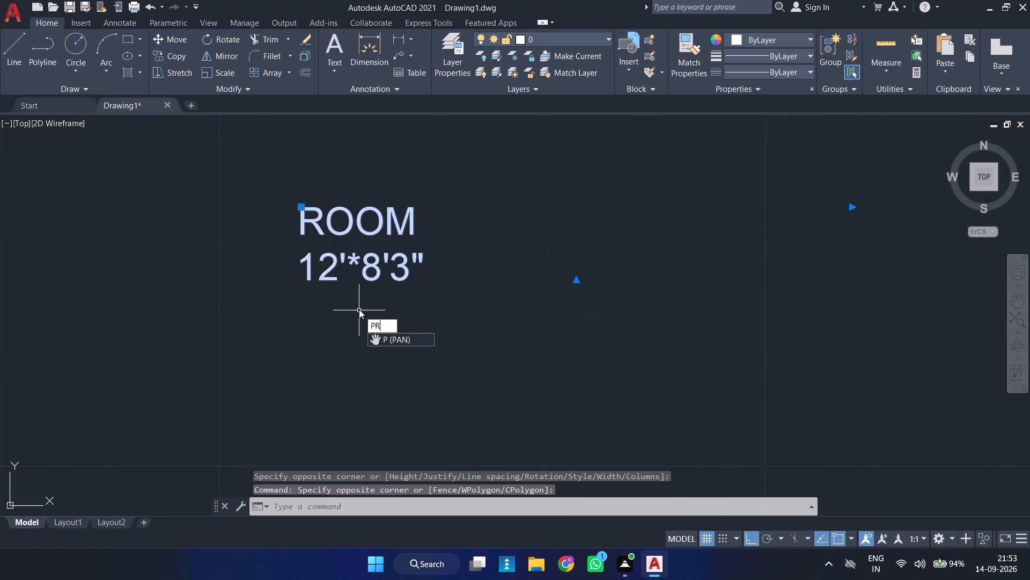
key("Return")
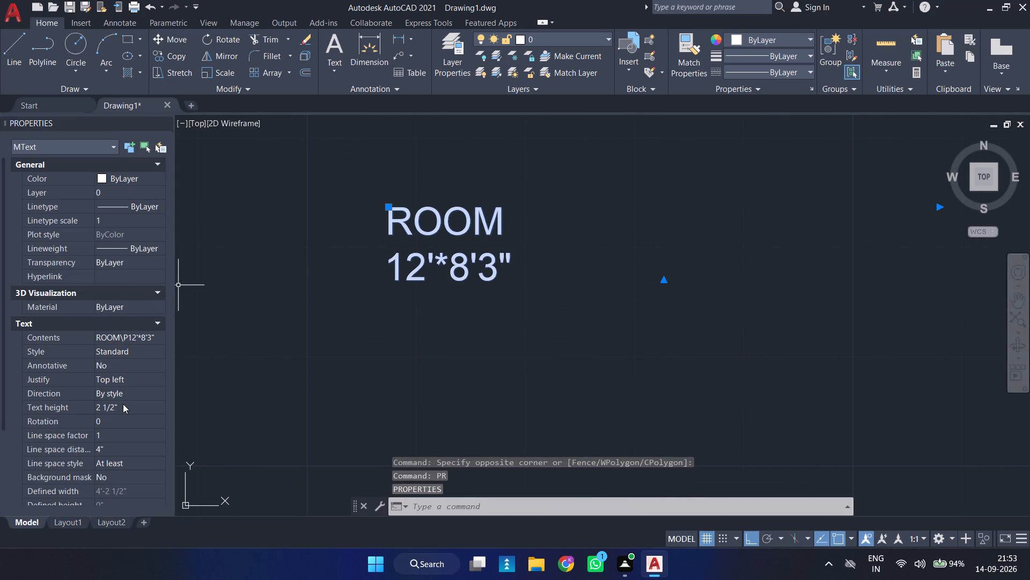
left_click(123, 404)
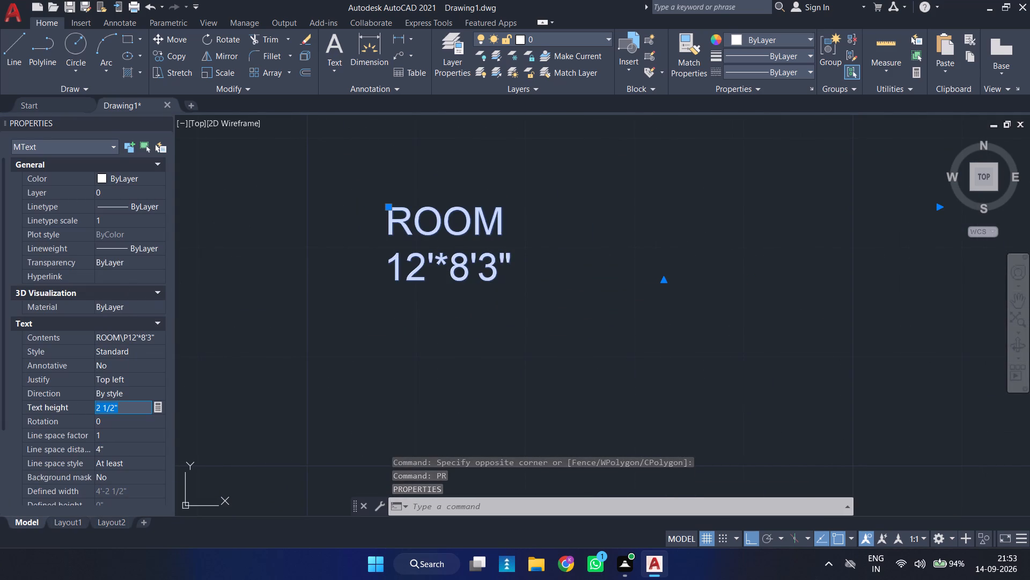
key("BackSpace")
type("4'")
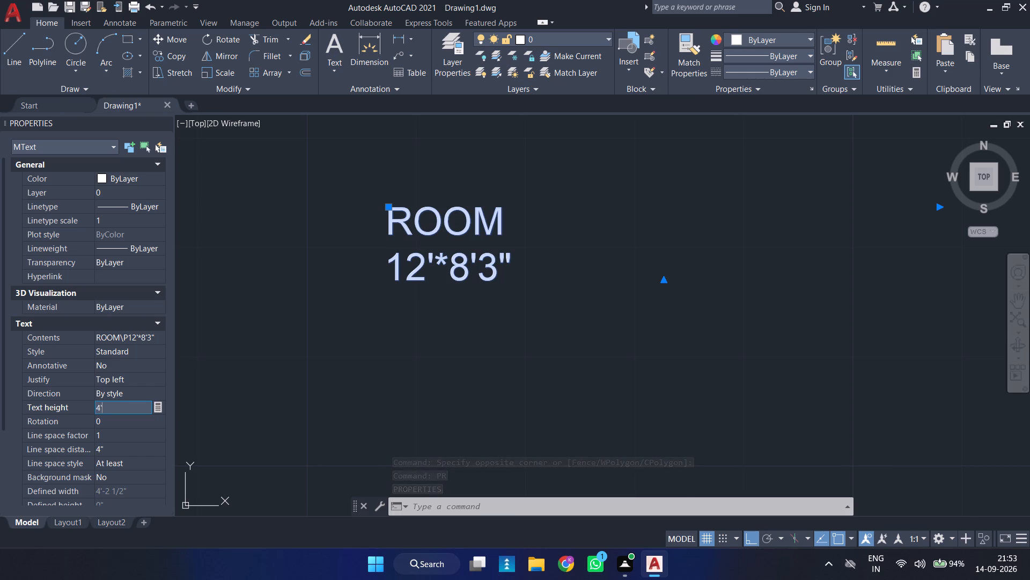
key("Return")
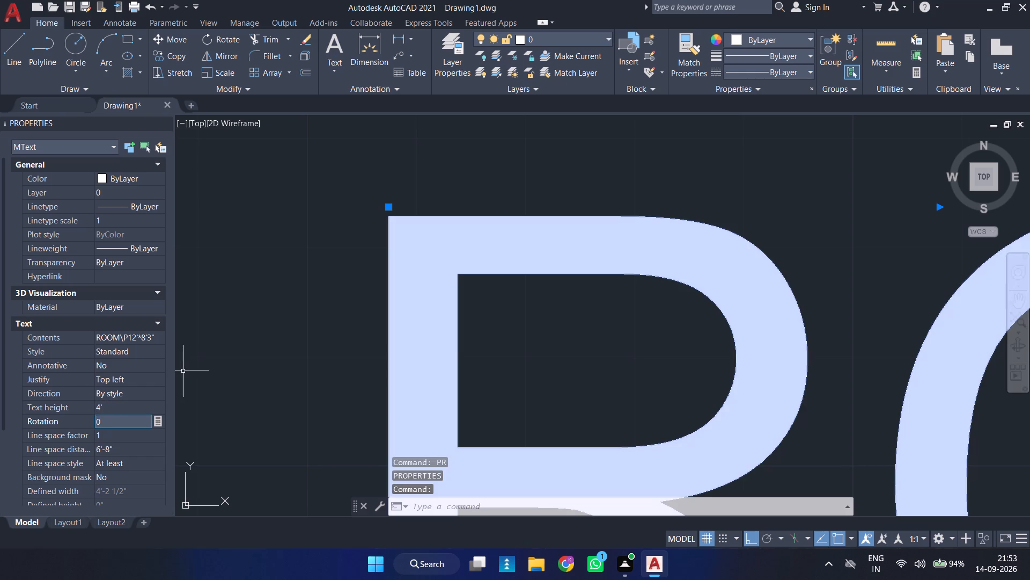
Set the text height of the ROOM 12'*8'3" label to 1'.
scroll(729, 305, "down", 7)
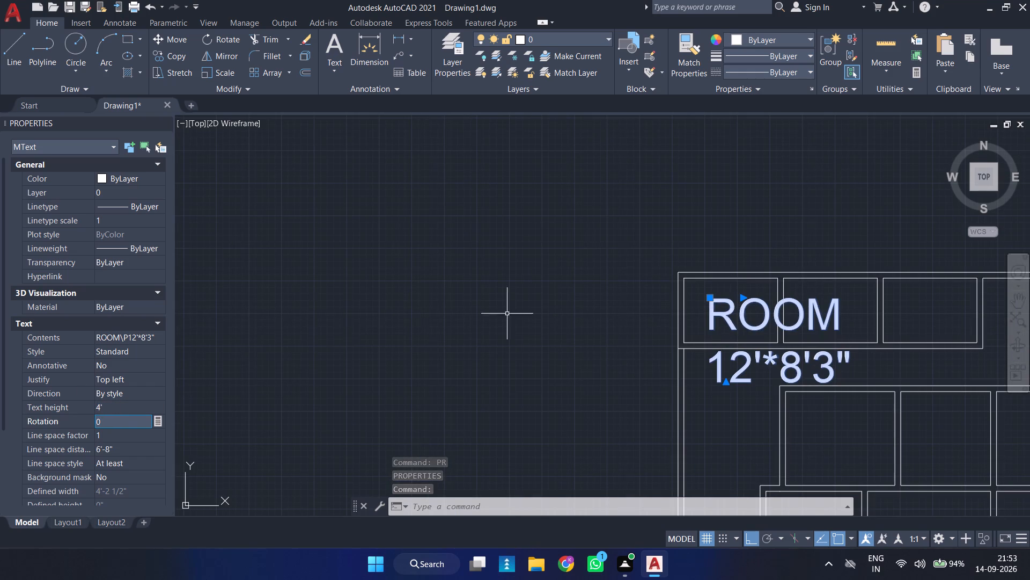
scroll(112, 412, "up", 2)
left_click(110, 404)
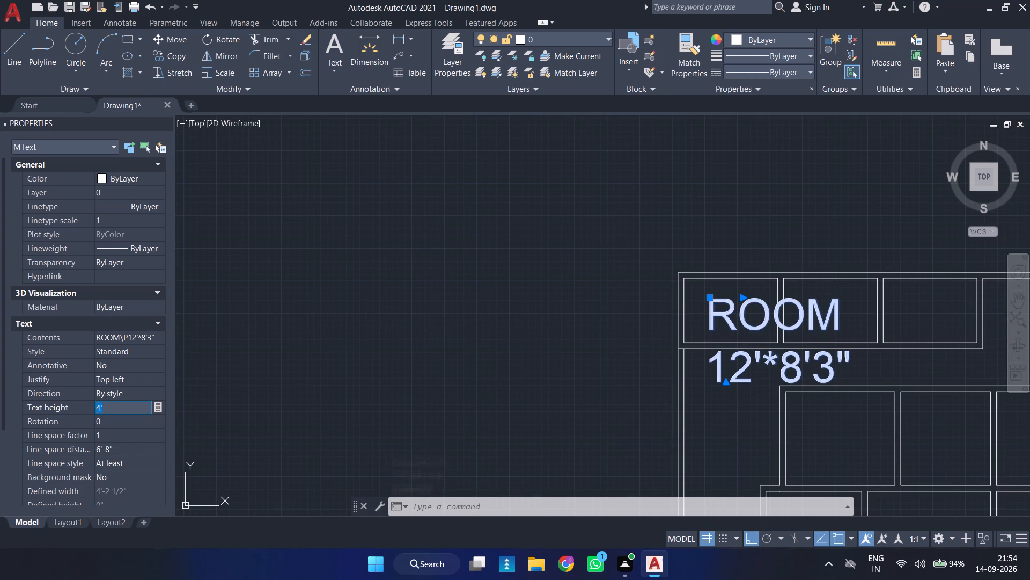
key("BackSpace")
type("1'")
key("Return")
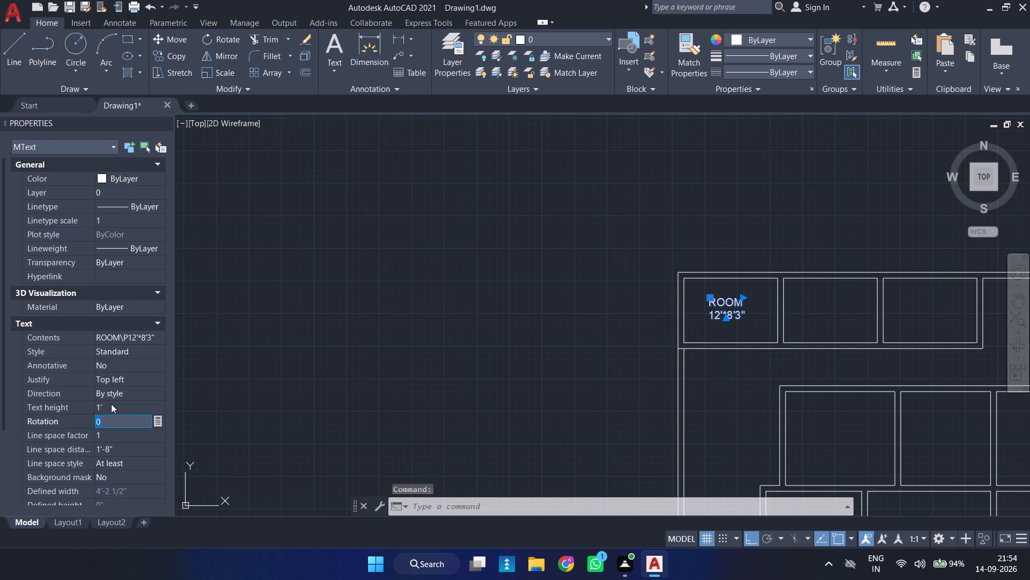
key("Escape")
Copy the ROOM 12'*8'3" label horizontally into the second and third rooms of the top row.
scroll(703, 317, "up", 1)
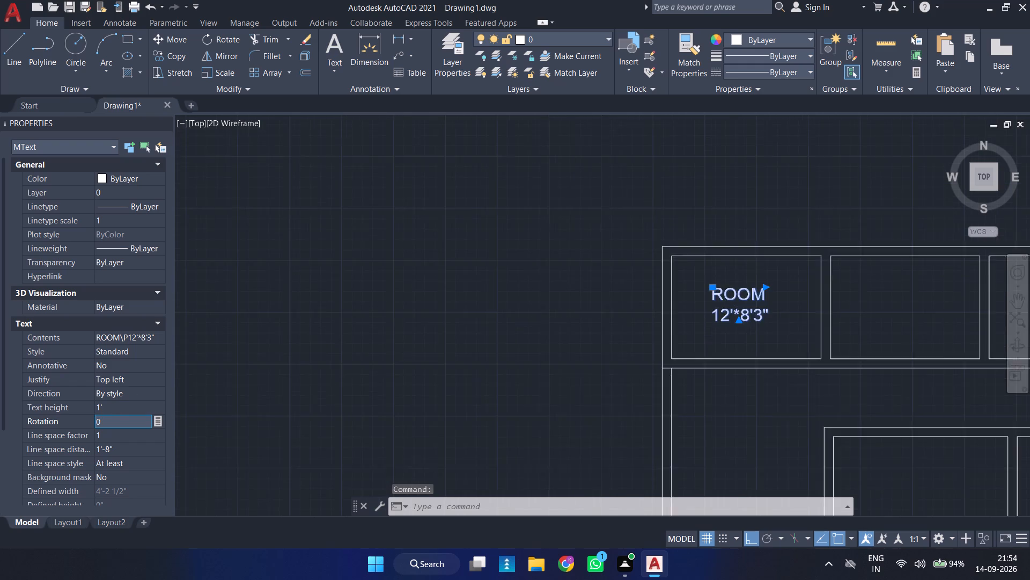
scroll(703, 317, "up", 1)
middle_click_drag(702, 321, 465, 323)
scroll(464, 322, "up", 2)
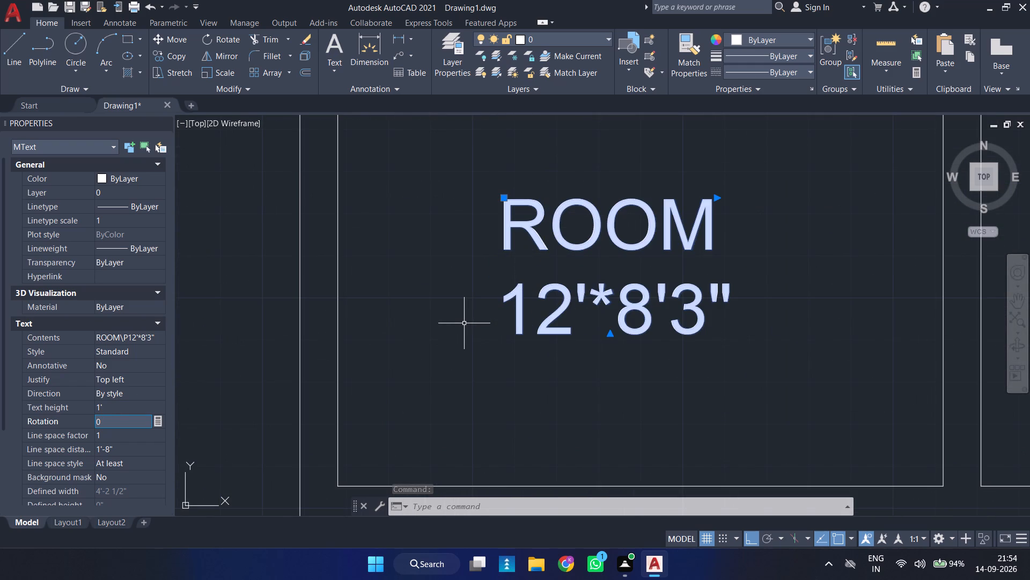
key("c")
key("o")
key("Return")
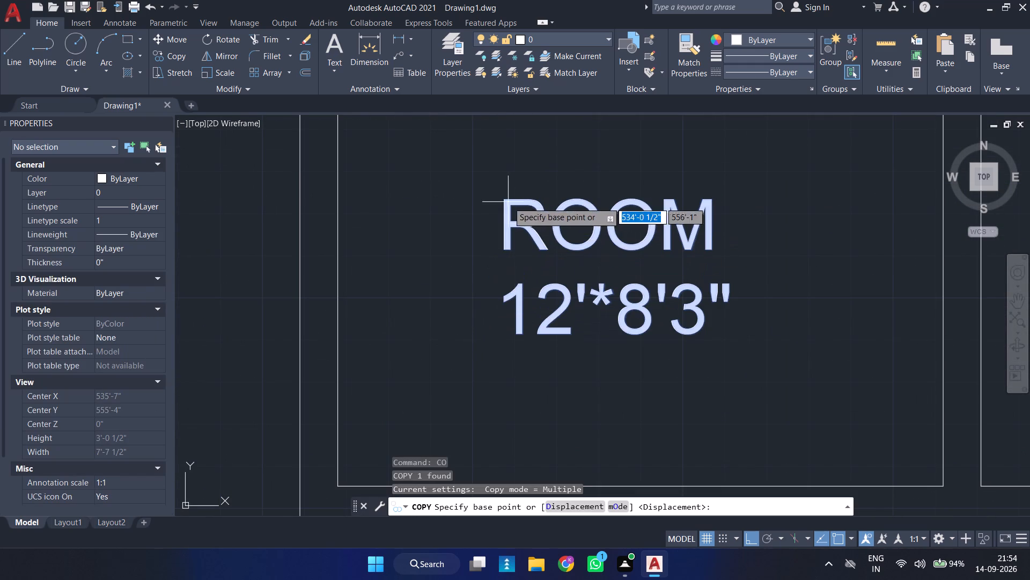
left_click(502, 198)
scroll(709, 273, "down", 2)
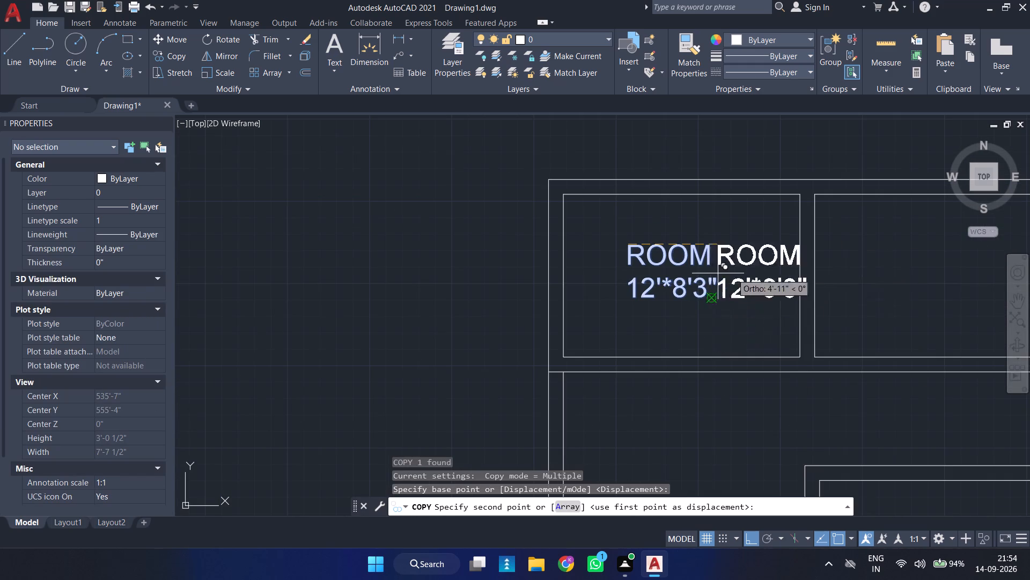
middle_click_drag(878, 273, 606, 281)
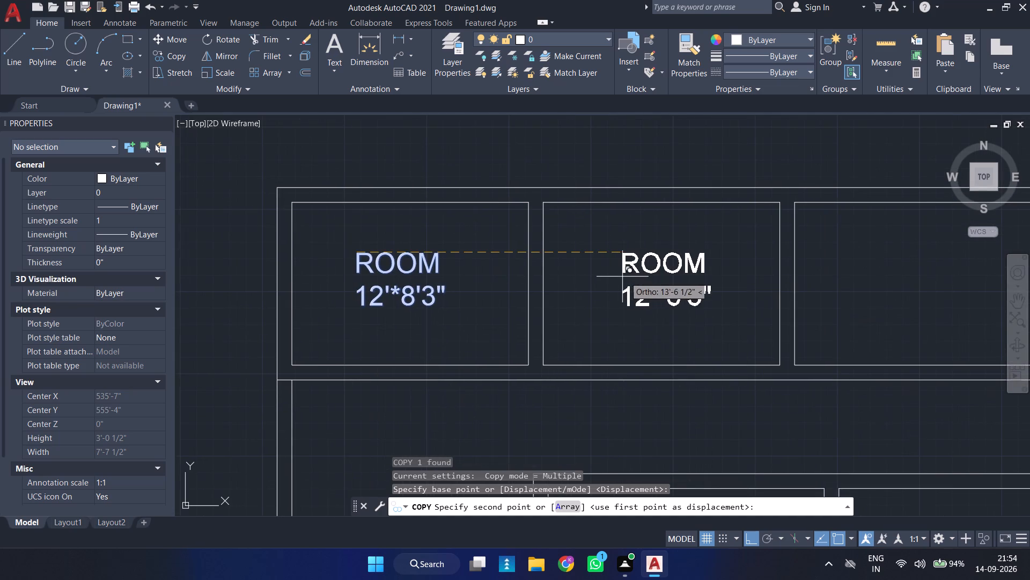
left_click(624, 275)
middle_click_drag(898, 304, 759, 313)
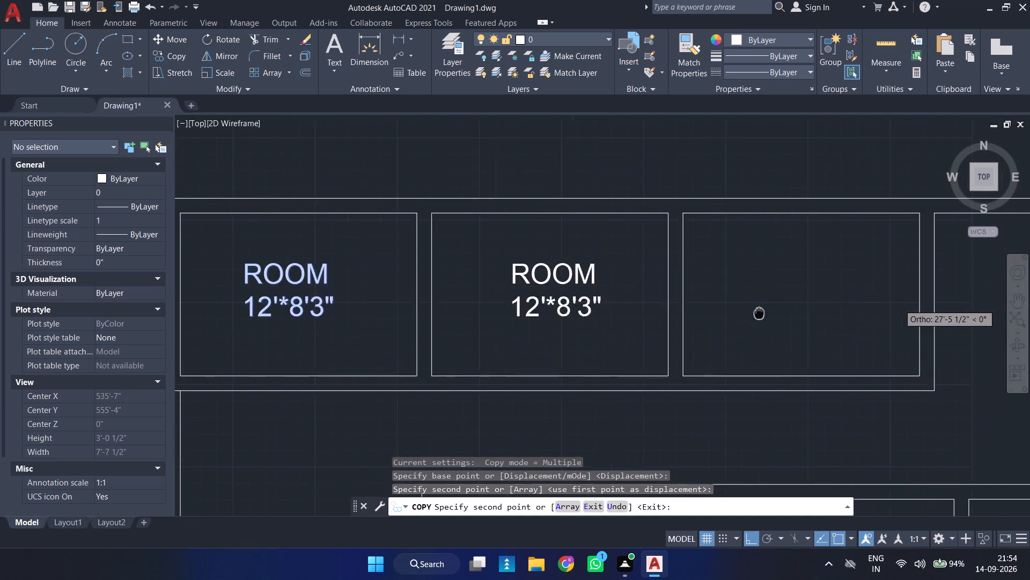
middle_click_drag(759, 313, 758, 313)
left_click(743, 305)
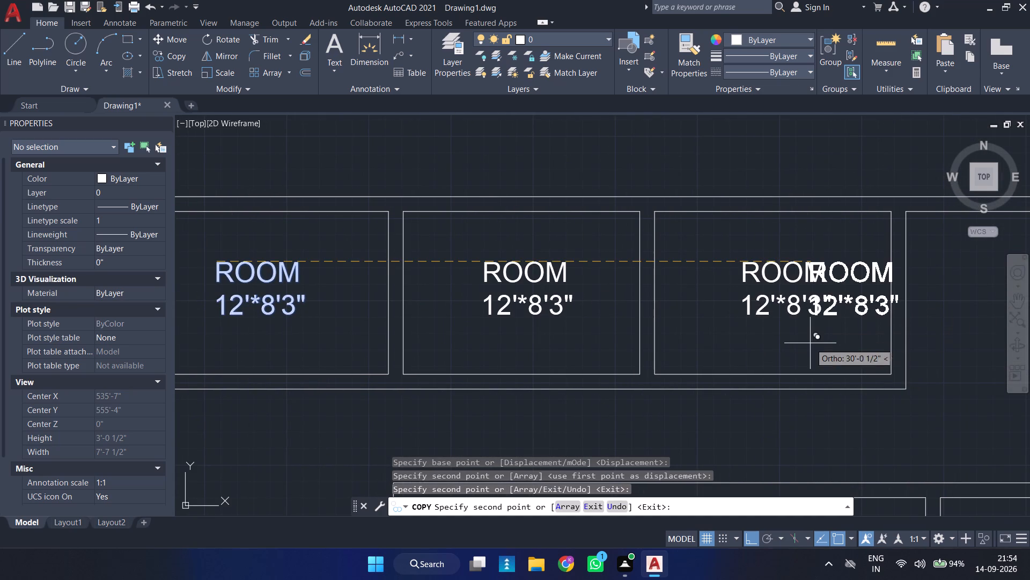
key("Escape")
Draw a short vertical line across the bottom wall of the top-left room, between its inner and outer faces.
scroll(784, 339, "down", 3)
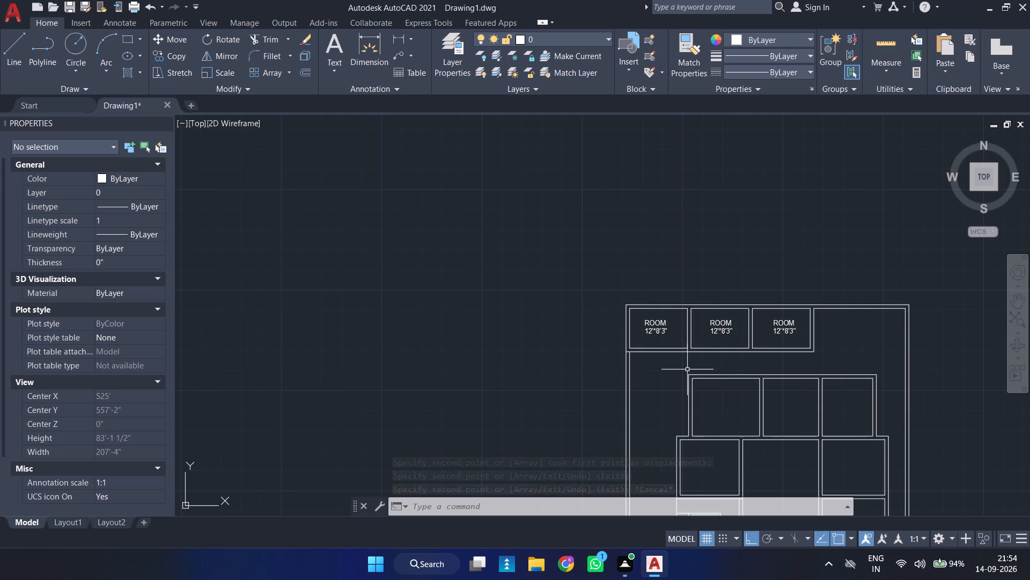
scroll(679, 364, "up", 2)
middle_click_drag(680, 361, 630, 359)
scroll(591, 351, "up", 2)
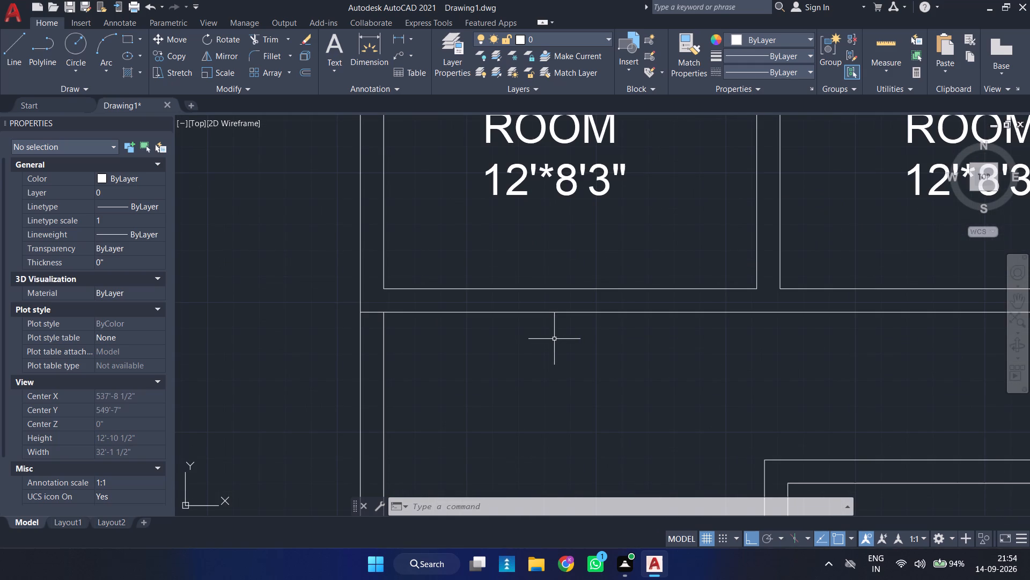
key("l")
key("Return")
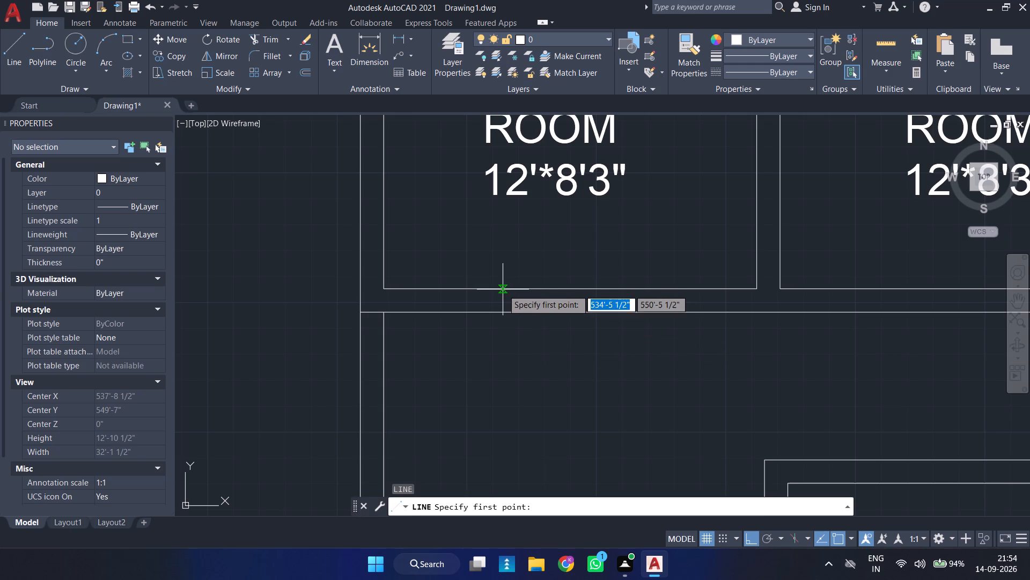
left_click(503, 289)
left_click(505, 311)
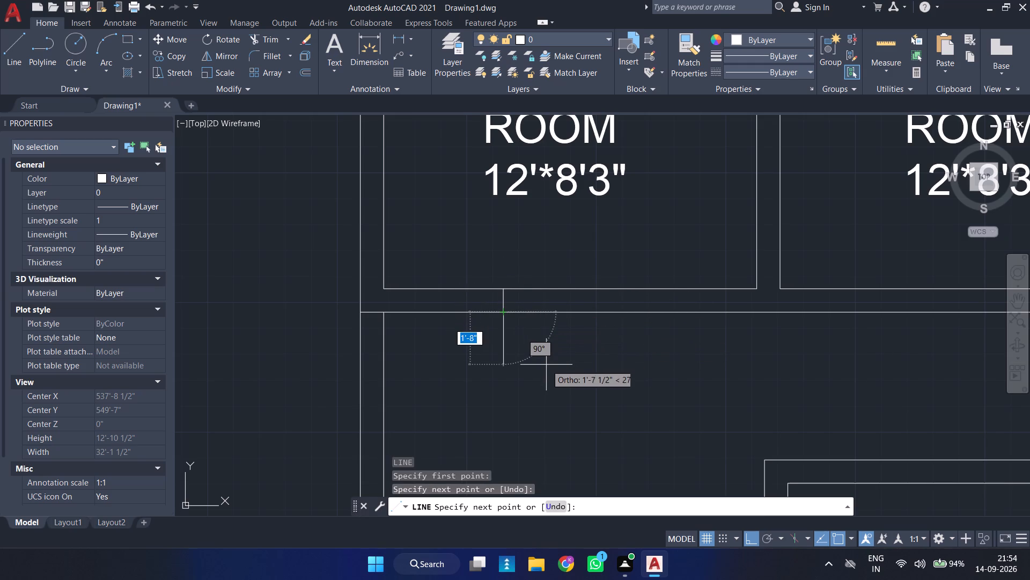
key("Return")
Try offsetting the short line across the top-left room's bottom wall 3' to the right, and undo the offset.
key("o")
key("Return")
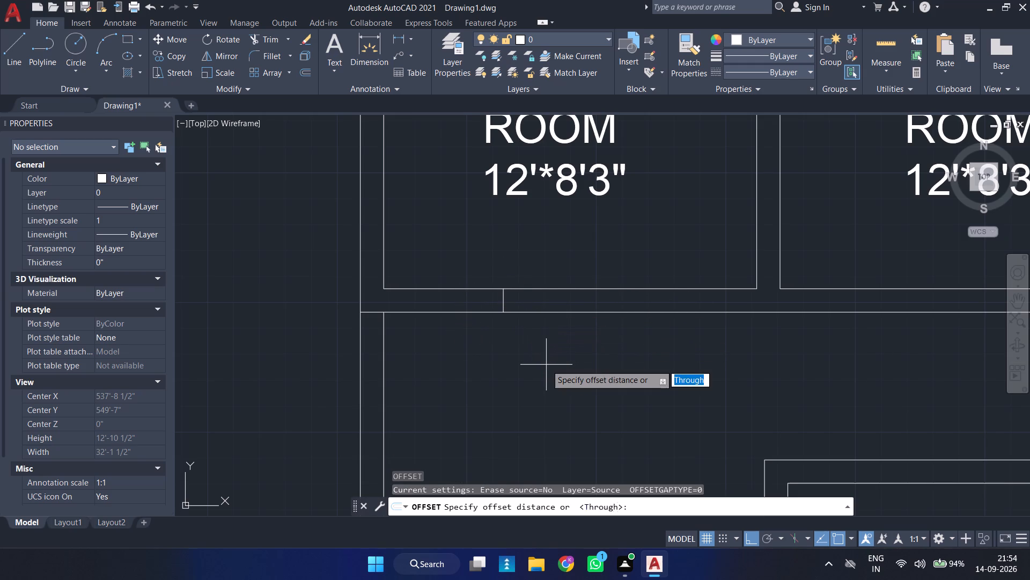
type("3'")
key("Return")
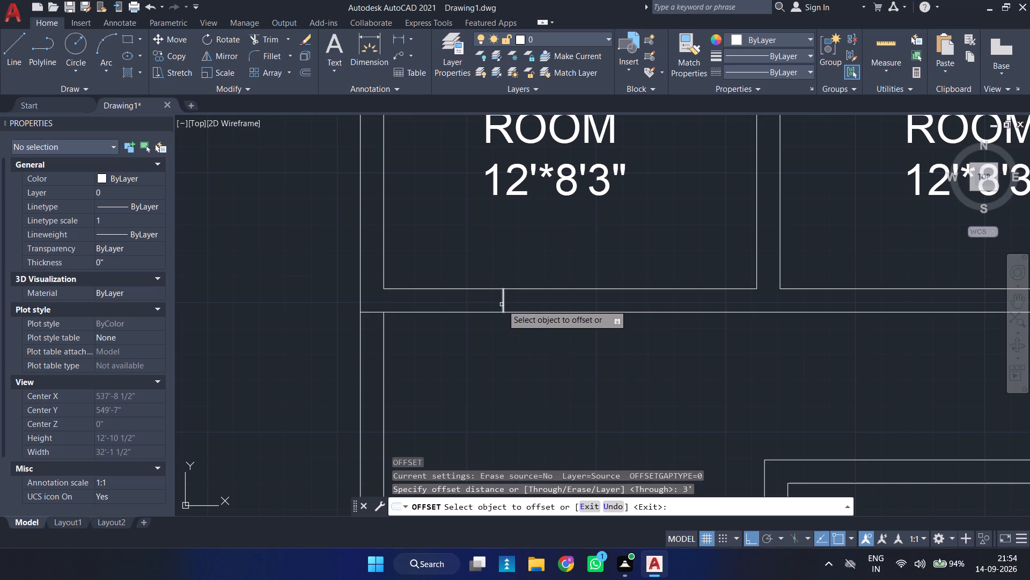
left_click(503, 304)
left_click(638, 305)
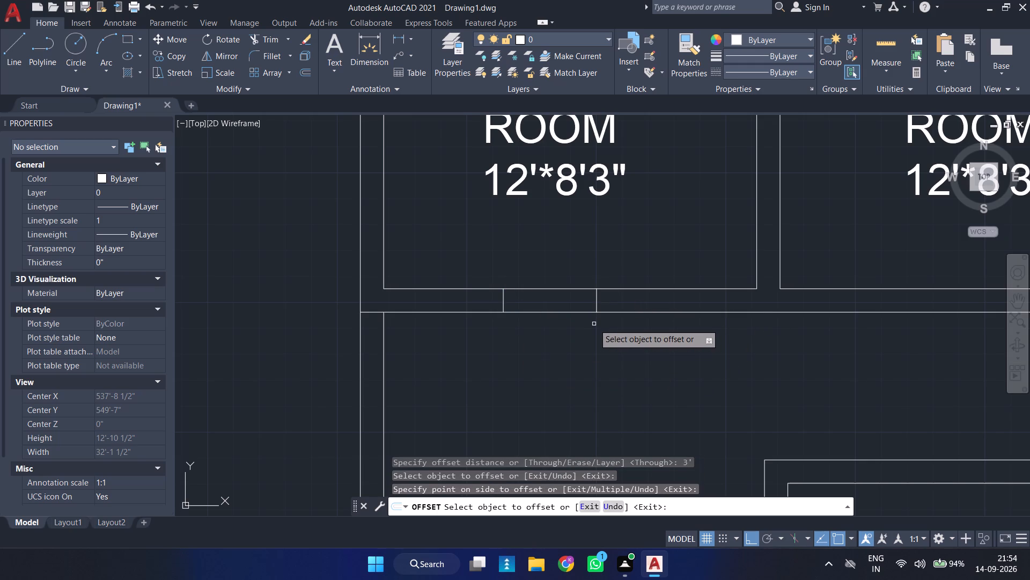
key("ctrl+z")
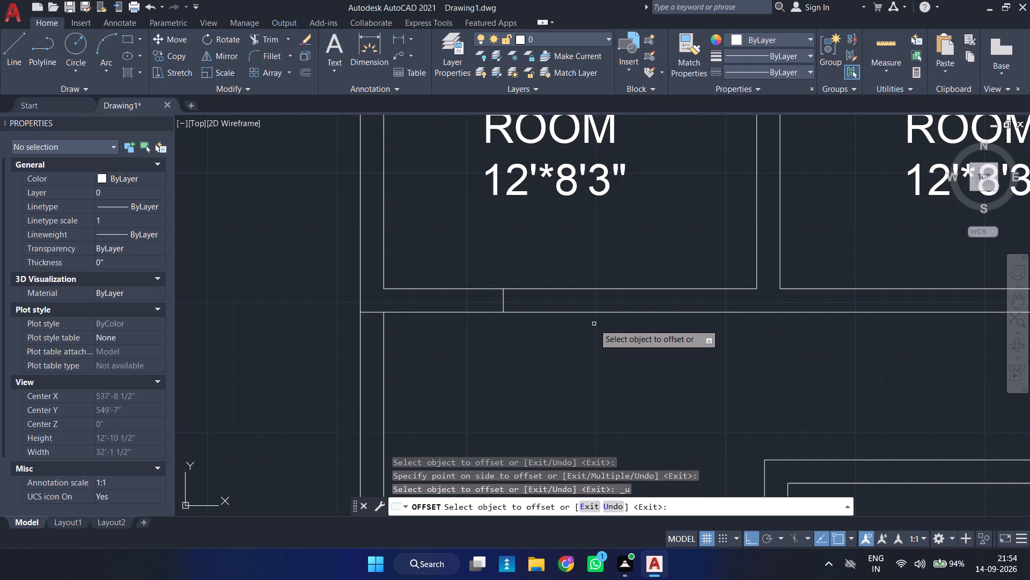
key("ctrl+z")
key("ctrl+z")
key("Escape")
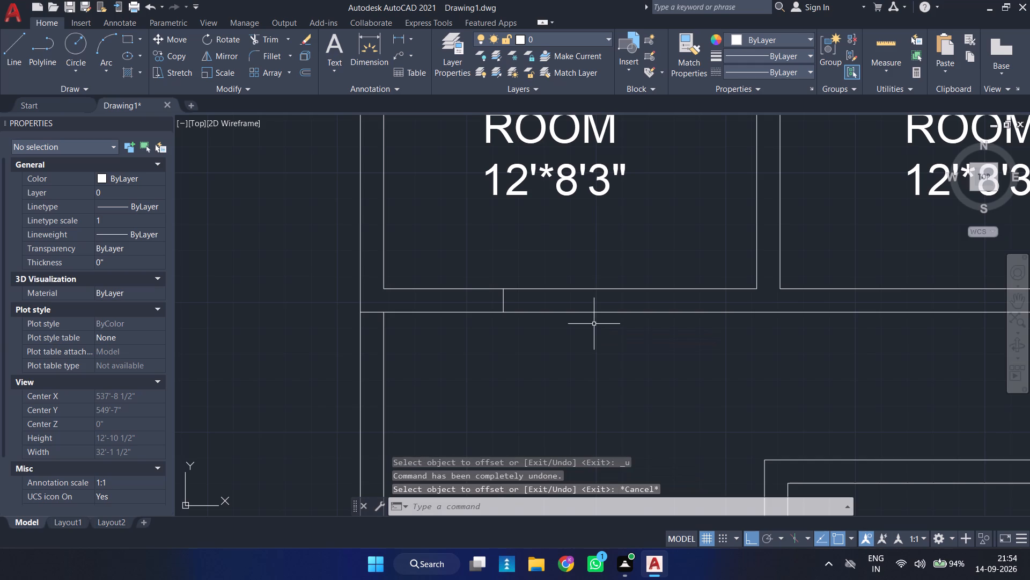
Undo the short vertical line drawn across the top-left room's bottom wall.
key("ctrl+z")
key("ctrl+z")
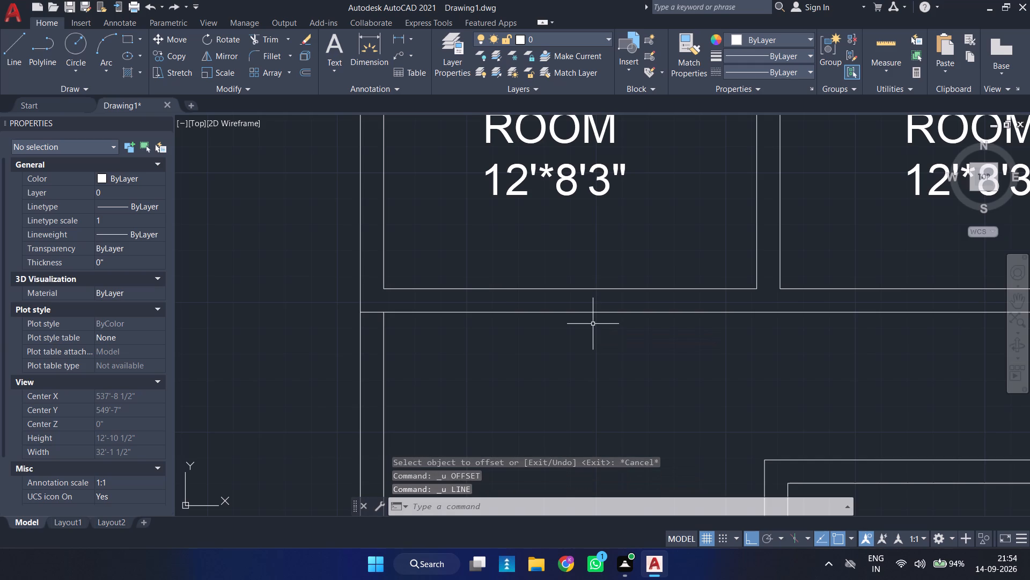
Draw a 4' by 9" rectangle from separate lines in the open space just below the top-left room.
key("l")
key("Return")
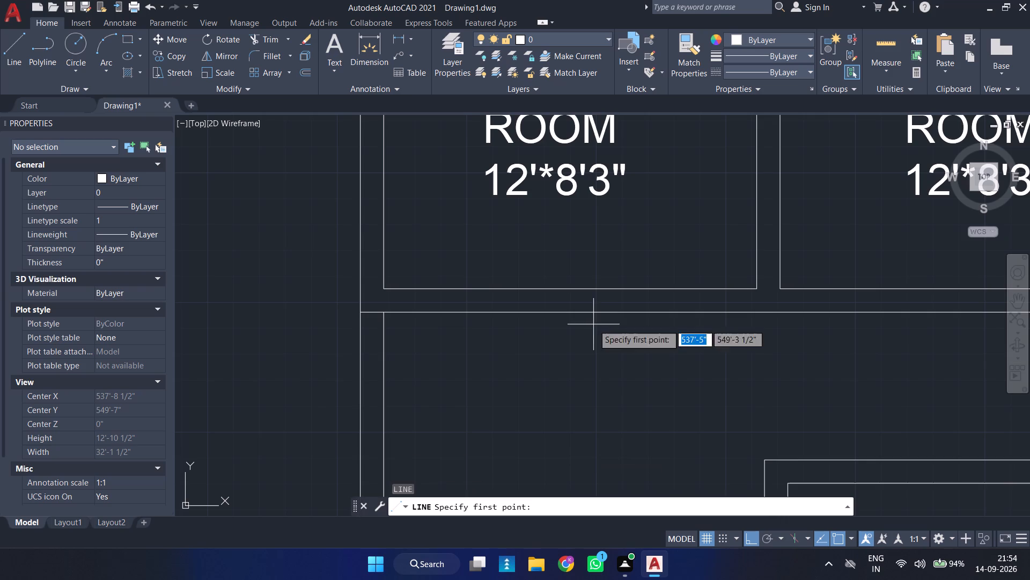
left_click(563, 357)
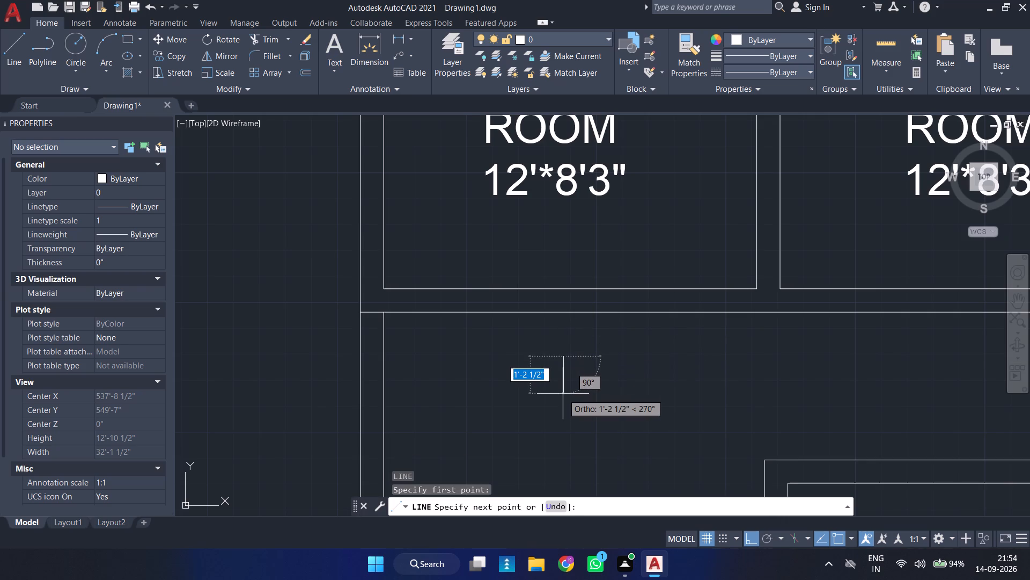
key("9")
key("Return")
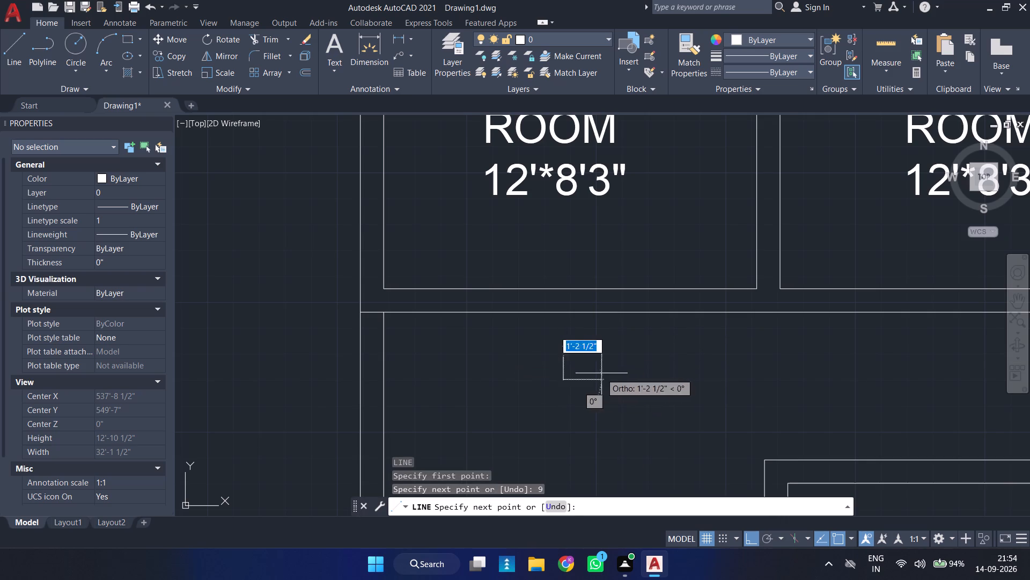
type("4'")
key("Return")
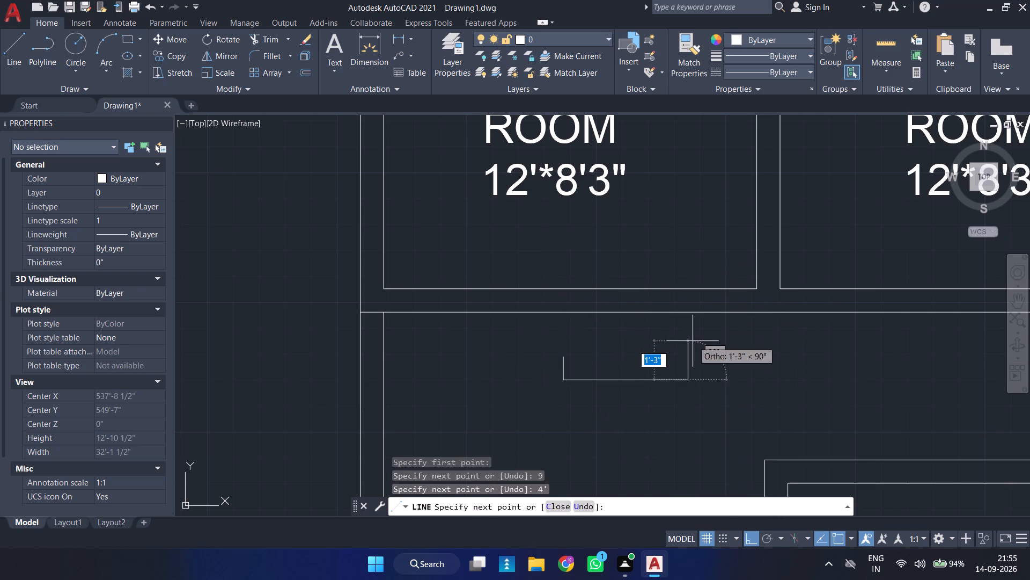
key("9")
key("Return")
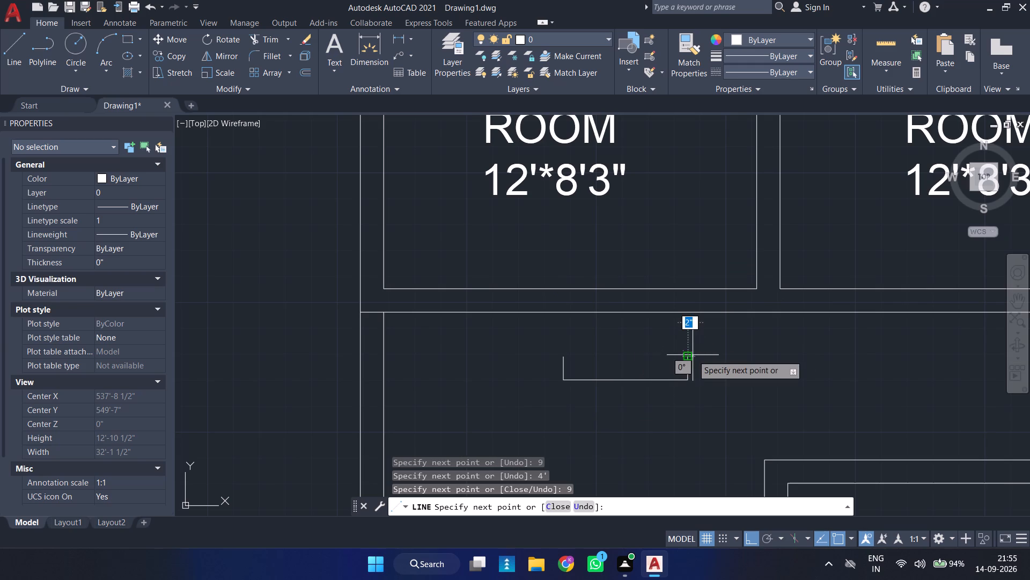
left_click(563, 351)
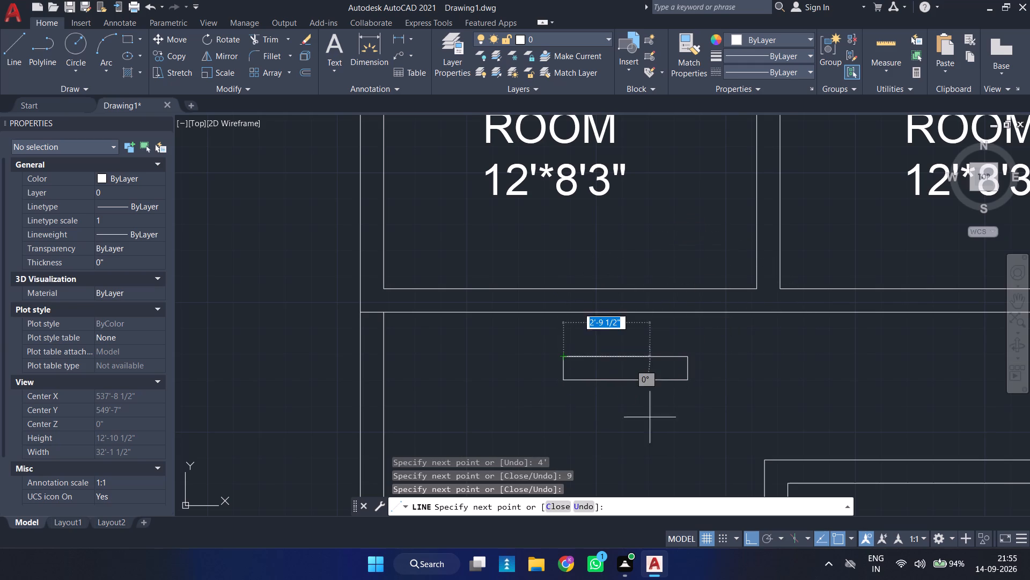
key("Return")
Draw a horizontal centre line through the 4' by 9" rectangle, between the midpoints of its short sides.
key("l")
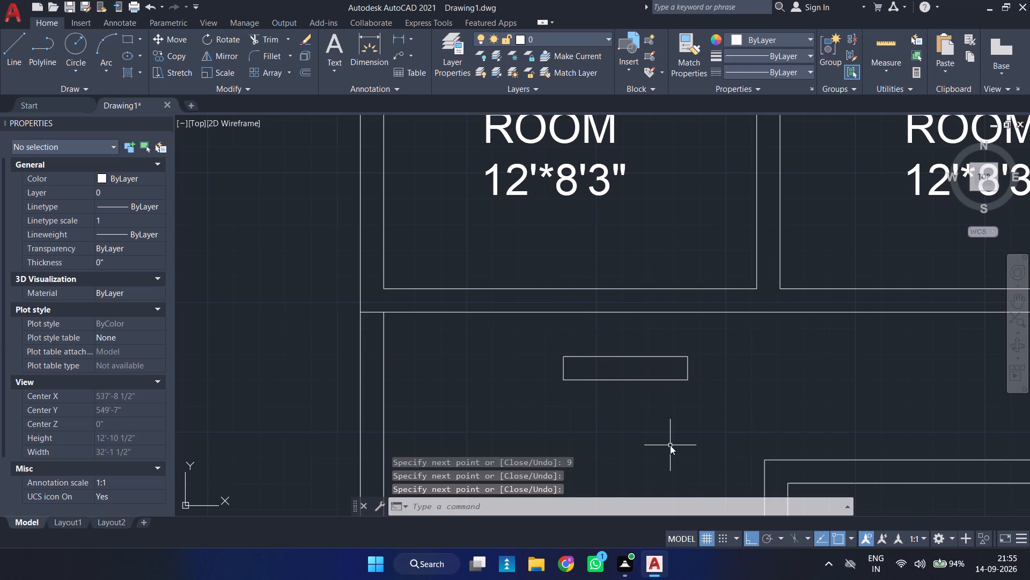
key("Return")
left_click(563, 369)
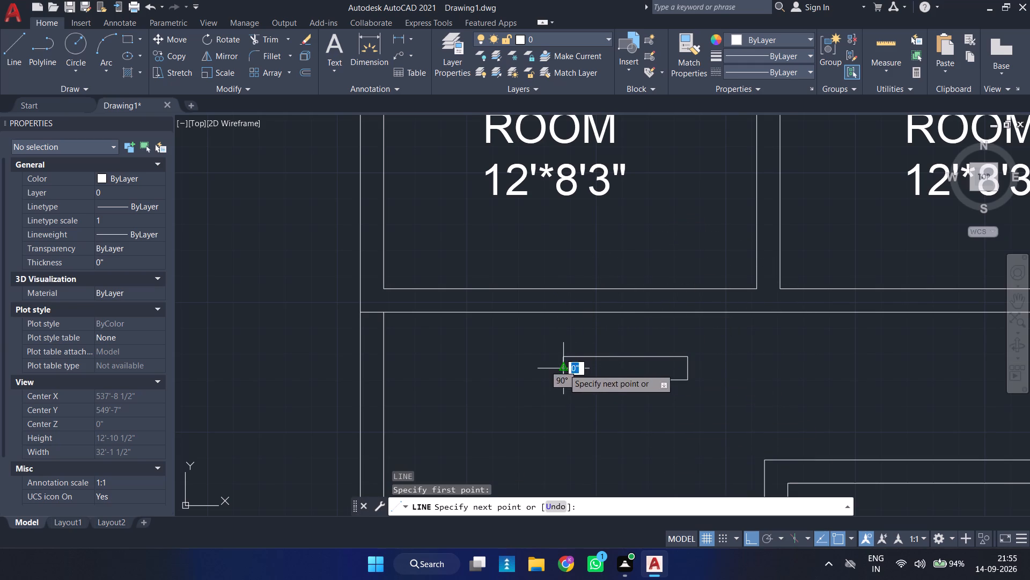
left_click(687, 369)
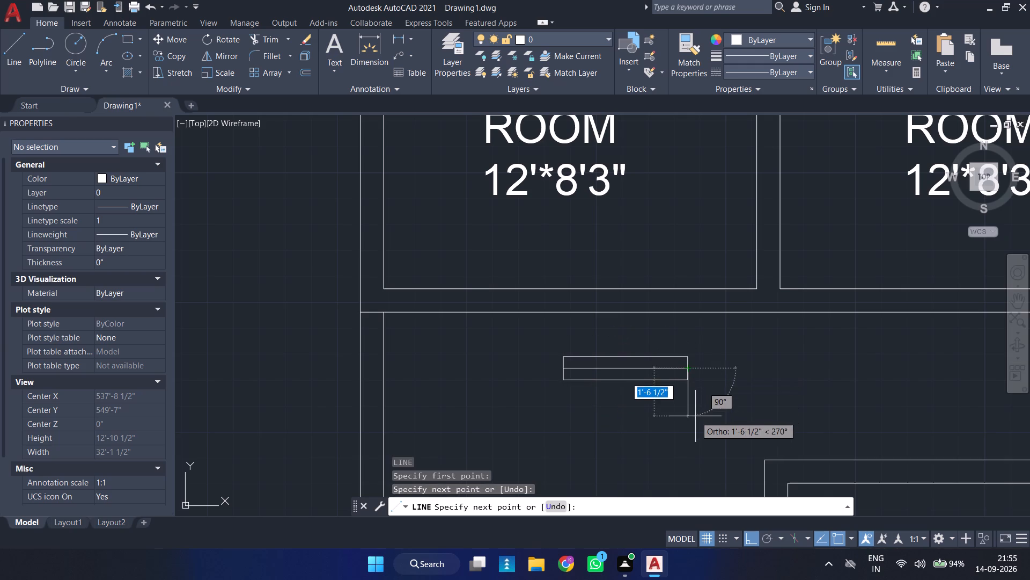
key("Return")
Offset the rectangle's centre line 2" both above and below.
key("o")
key("Return")
key("2")
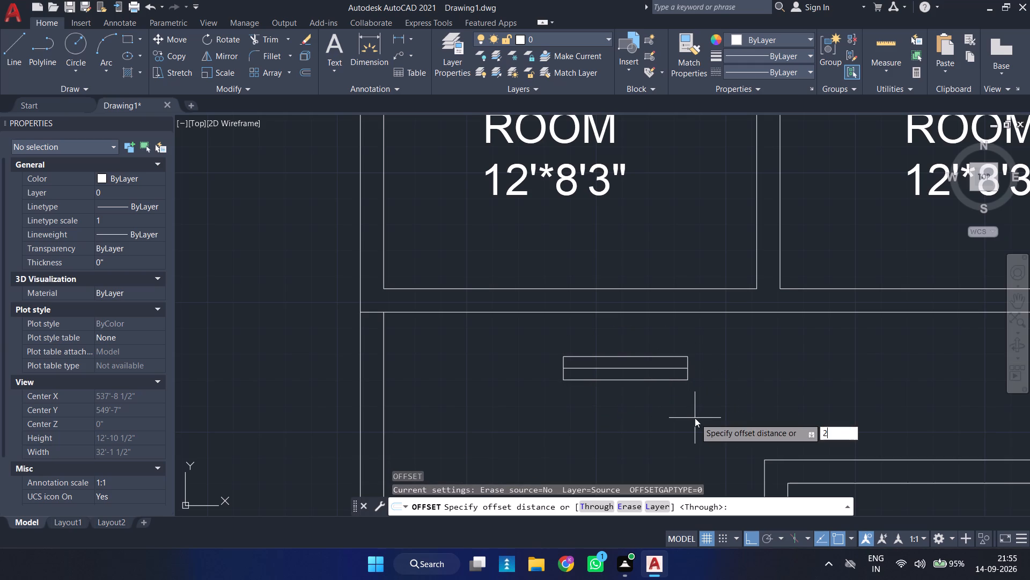
key("Return")
left_click(637, 368)
left_click(635, 376)
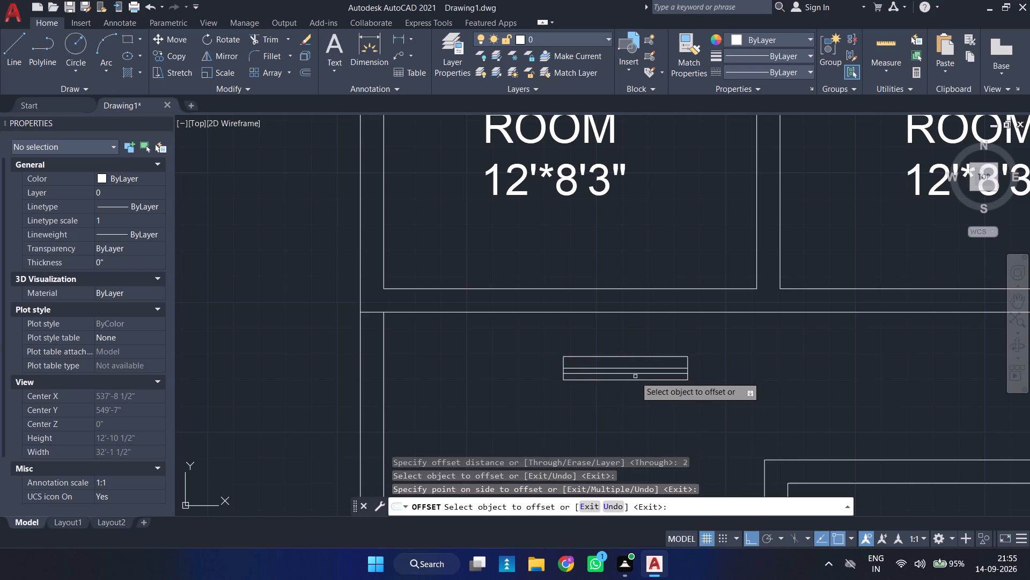
left_click(633, 368)
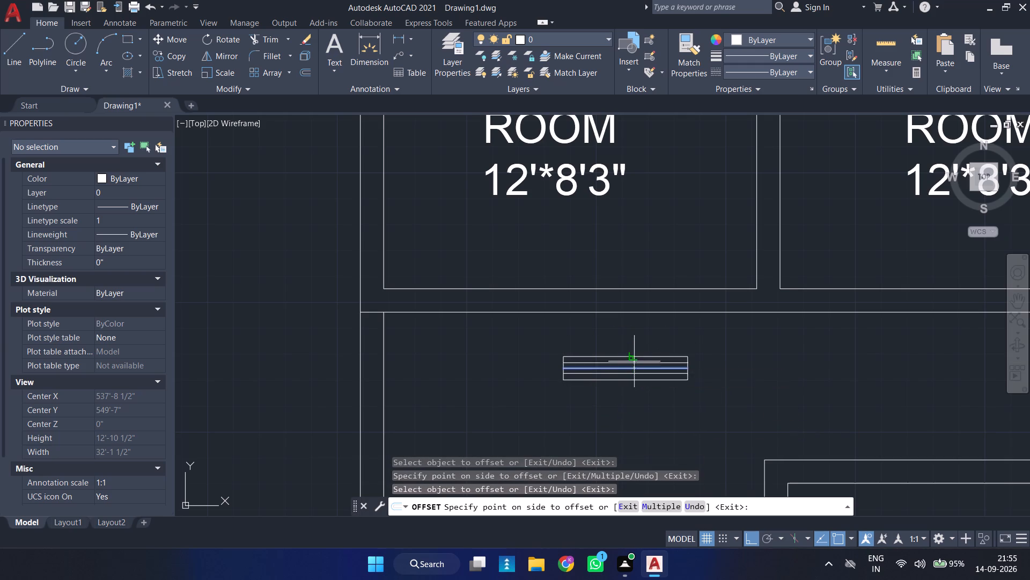
left_click(634, 361)
key("Escape")
Delete the rectangle's two long outer edges, keeping the short sides and the three inner lines.
scroll(636, 361, "up", 2)
left_click(635, 343)
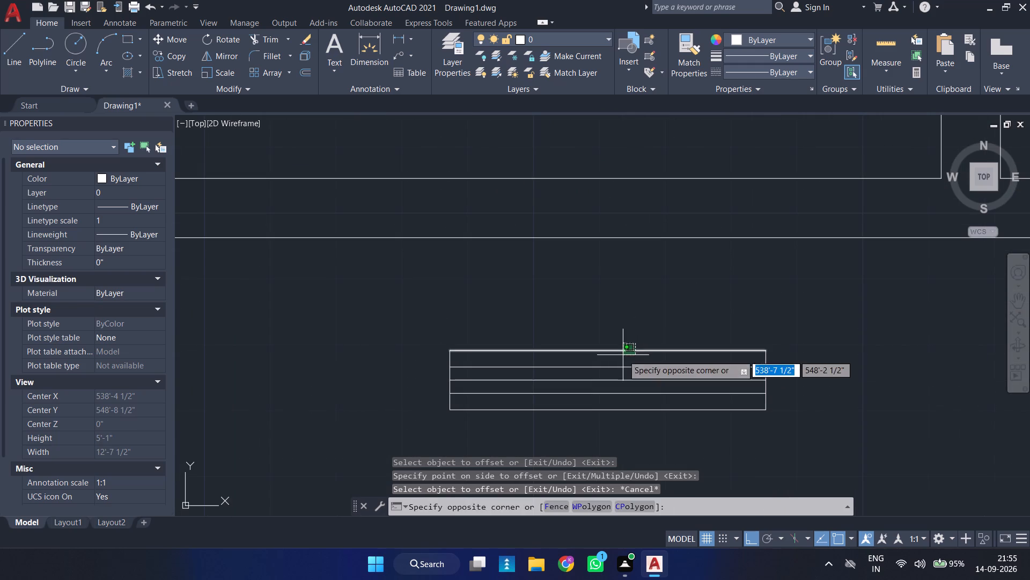
left_click(622, 356)
left_click(634, 404)
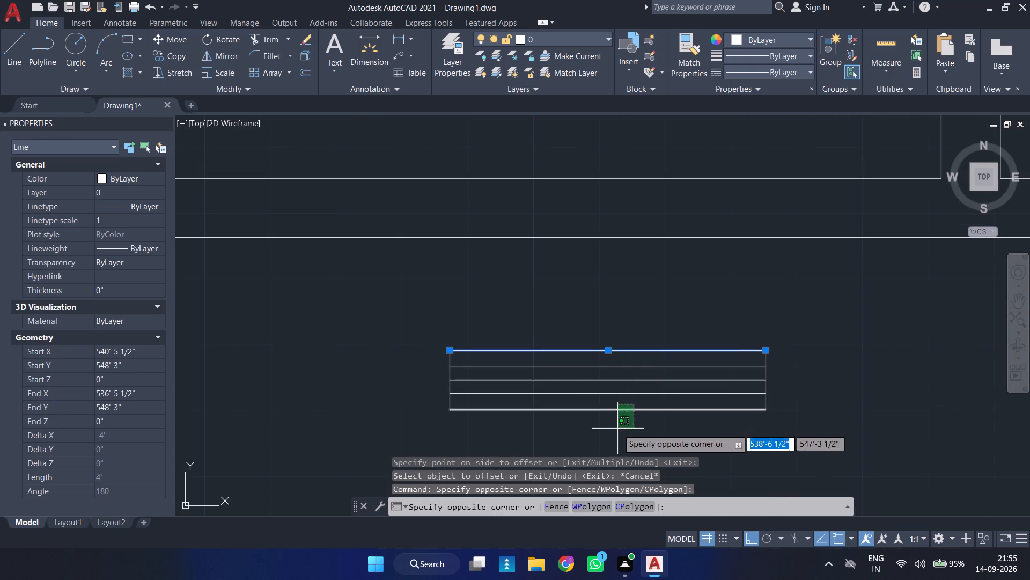
left_click(617, 429)
key("Delete")
Group the five lines of the window symbol below the top-left room.
scroll(623, 403, "down", 3)
middle_click_drag(624, 421, 621, 417)
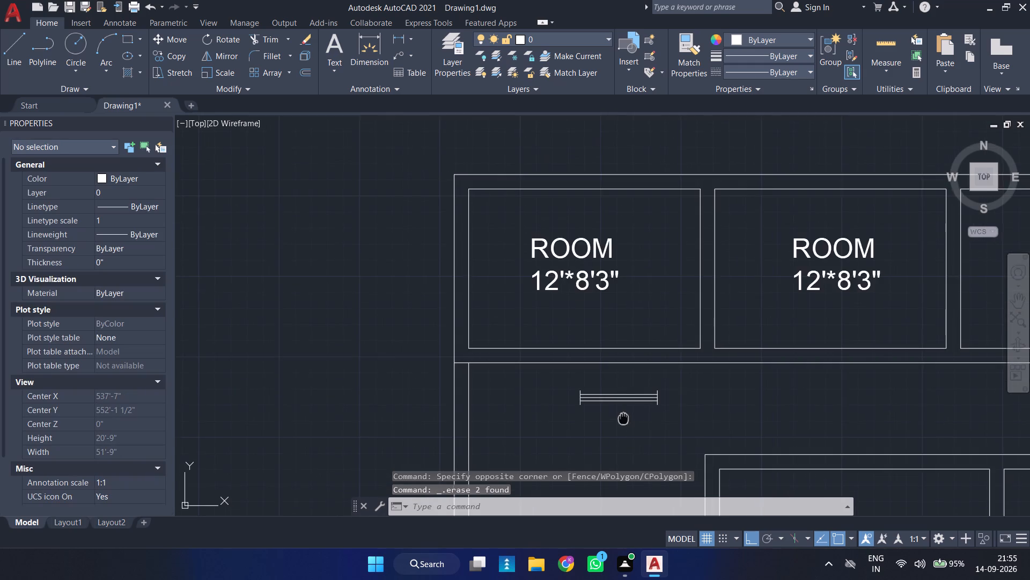
middle_click_drag(621, 417, 524, 300)
left_click_drag(580, 258, 574, 270)
left_click(404, 316)
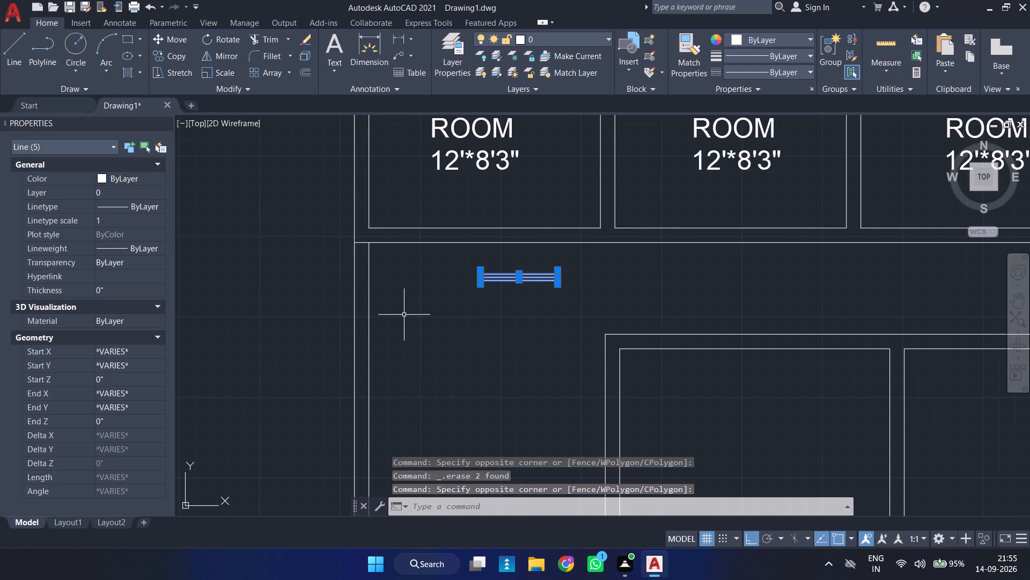
key("g")
key("Return")
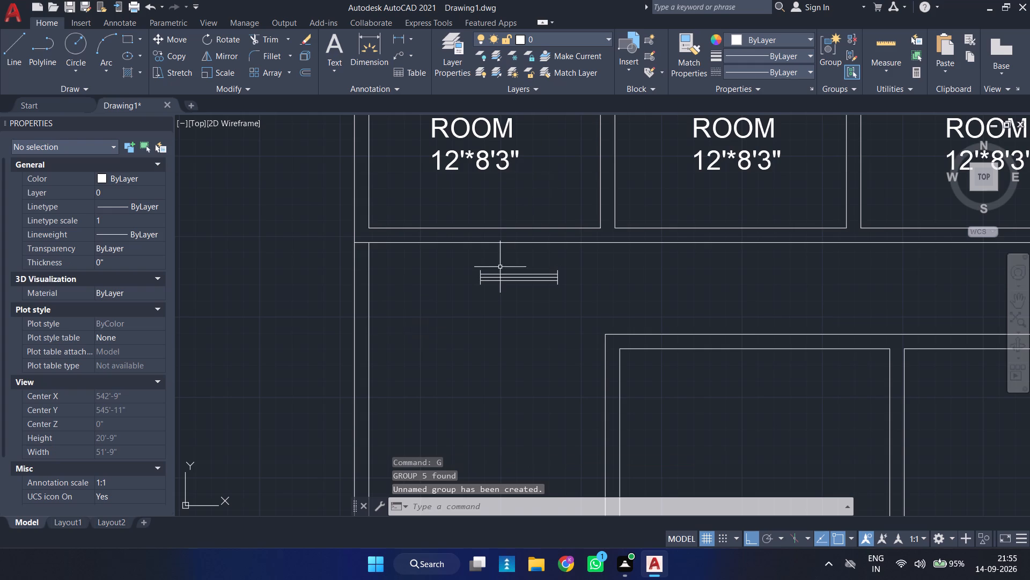
Move the window group about 3'-8 1/2" left and 2'-2" up by its upper-left end, into the top-left room's bottom wall.
left_click(499, 273)
scroll(475, 279, "up", 2)
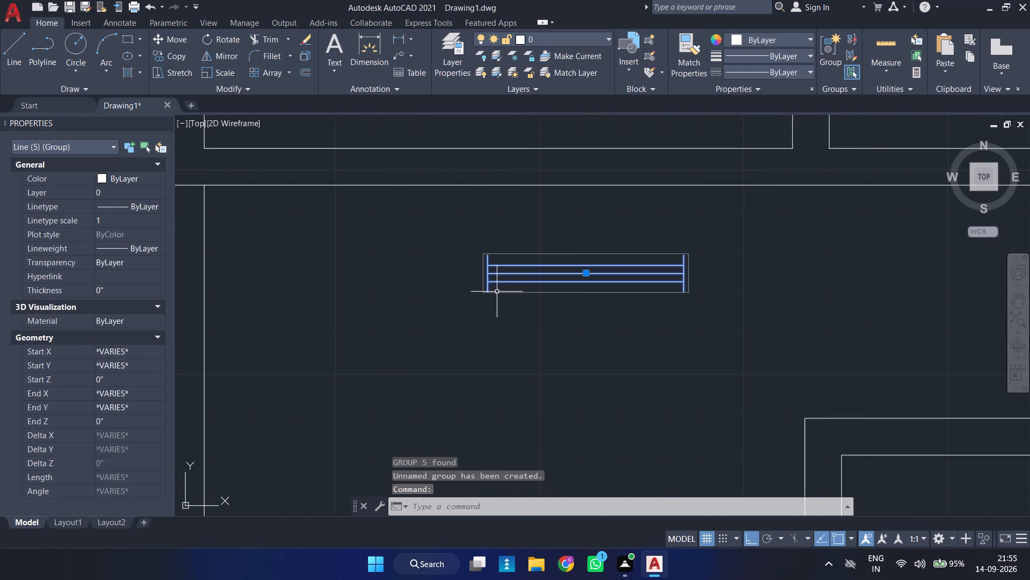
key("m")
key("Return")
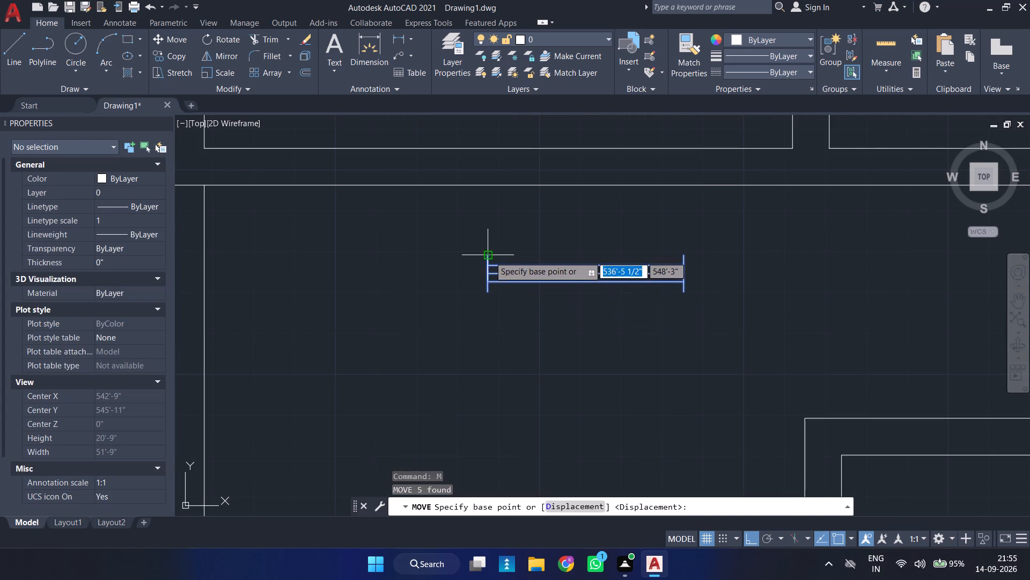
left_click(489, 256)
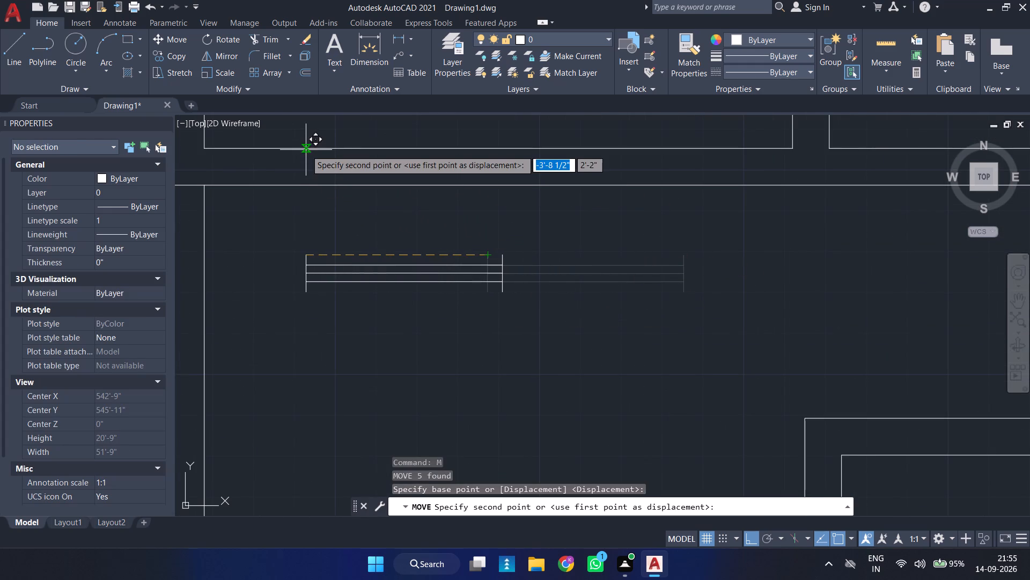
left_click(306, 150)
Draw a U-shape below the top-left room's bottom wall with 9" vertical sides and a 3' horizontal base.
scroll(371, 219, "down", 2)
middle_click_drag(413, 240, 382, 303)
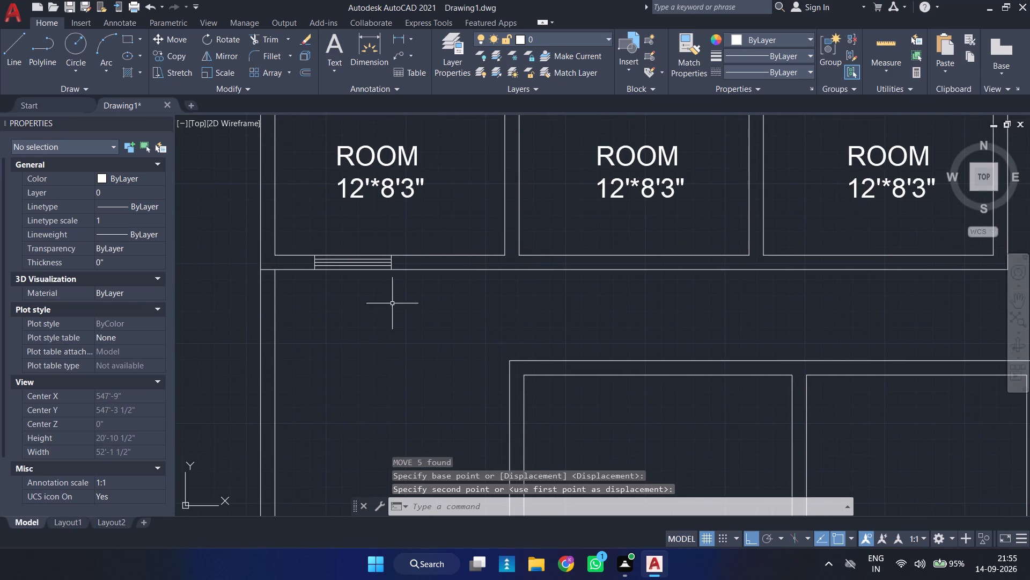
scroll(458, 293, "up", 1)
middle_click_drag(468, 289, 433, 344)
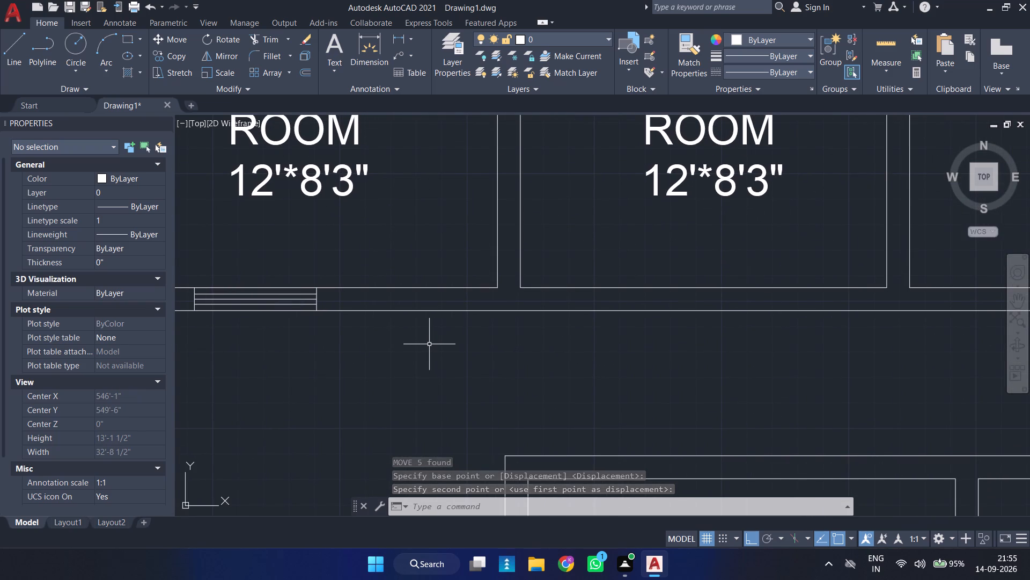
key("l")
key("Return")
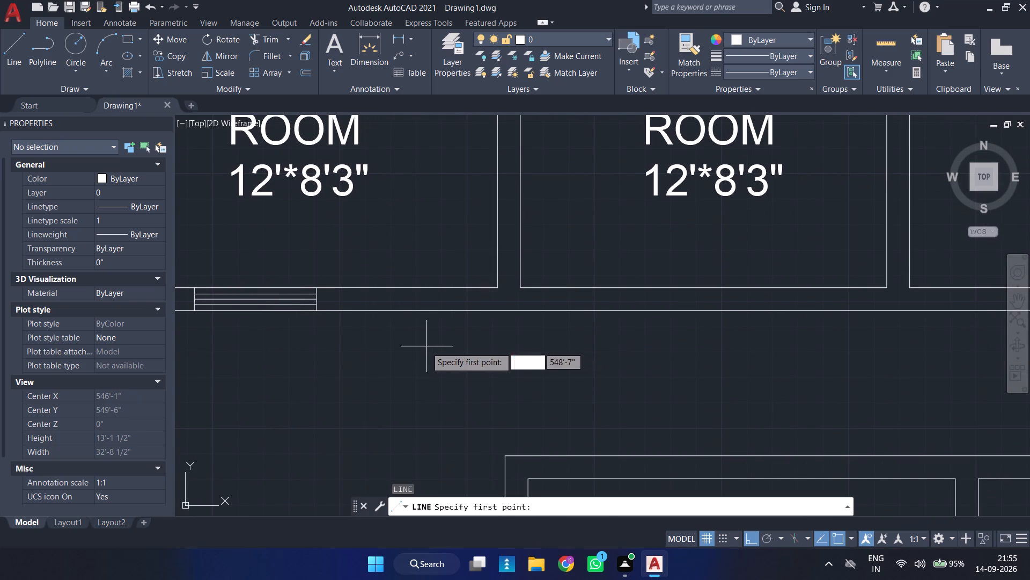
left_click(426, 347)
key("9")
key("Return")
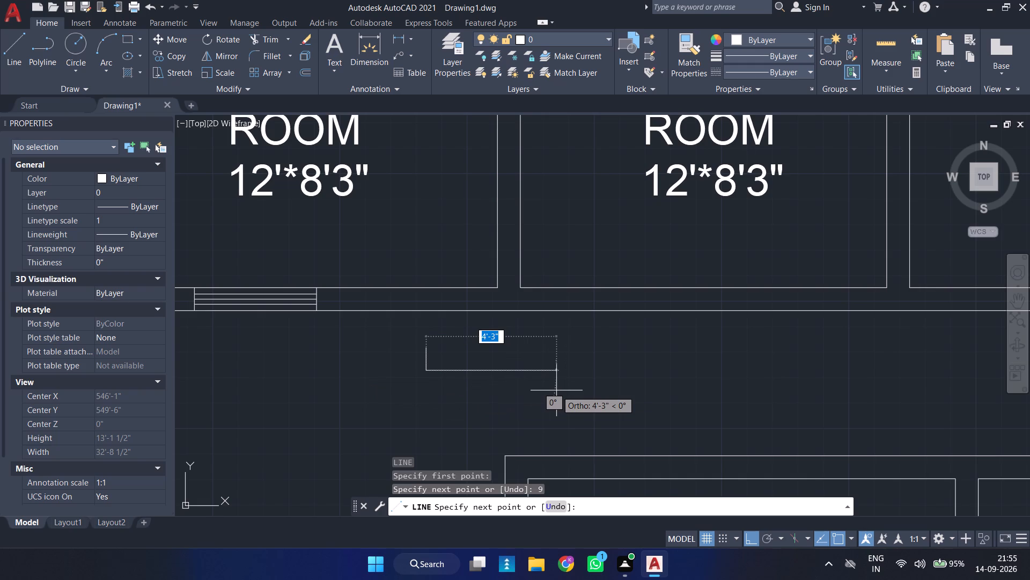
key("3")
key("apostrophe")
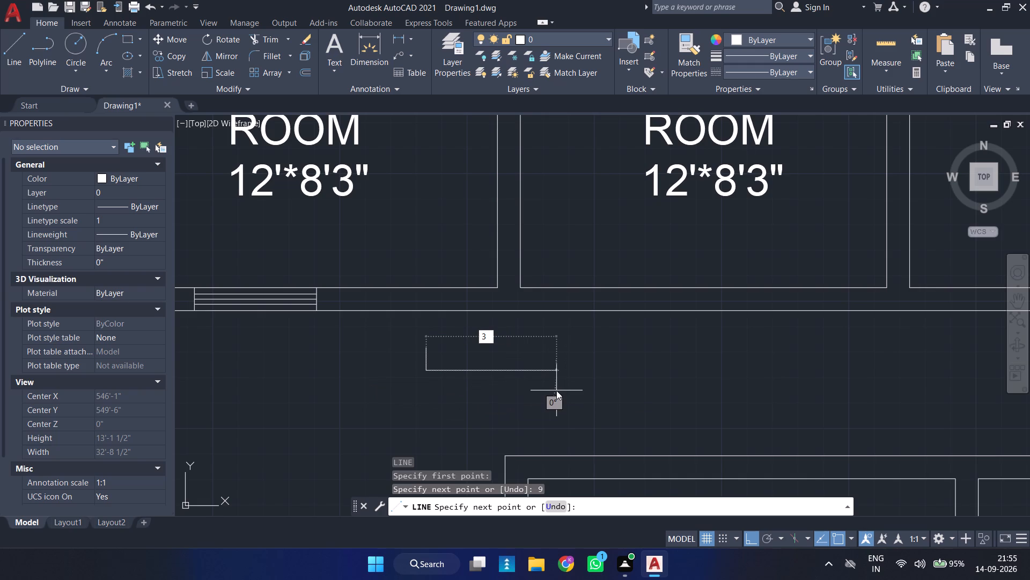
key("Return")
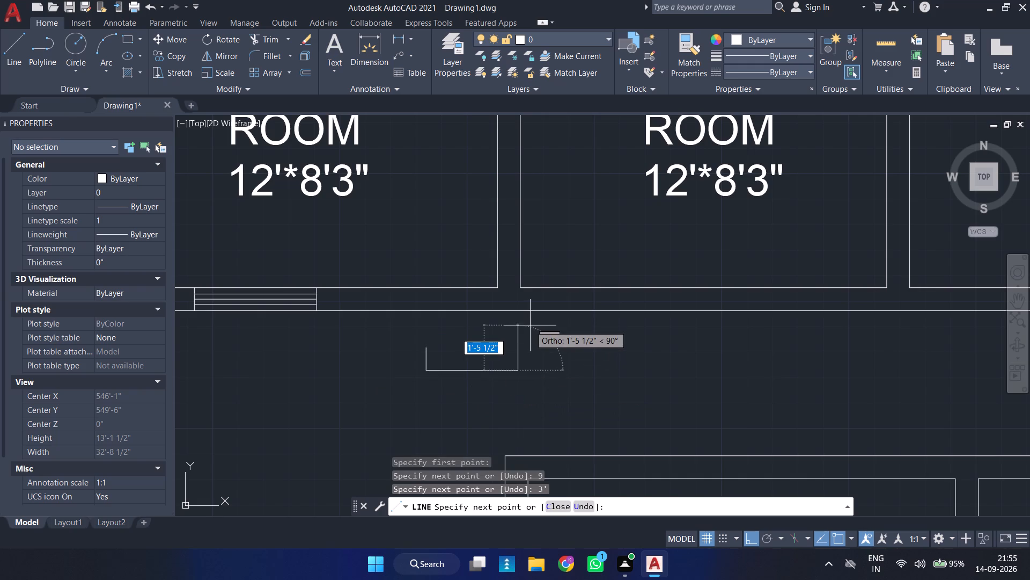
key("9")
key("Return")
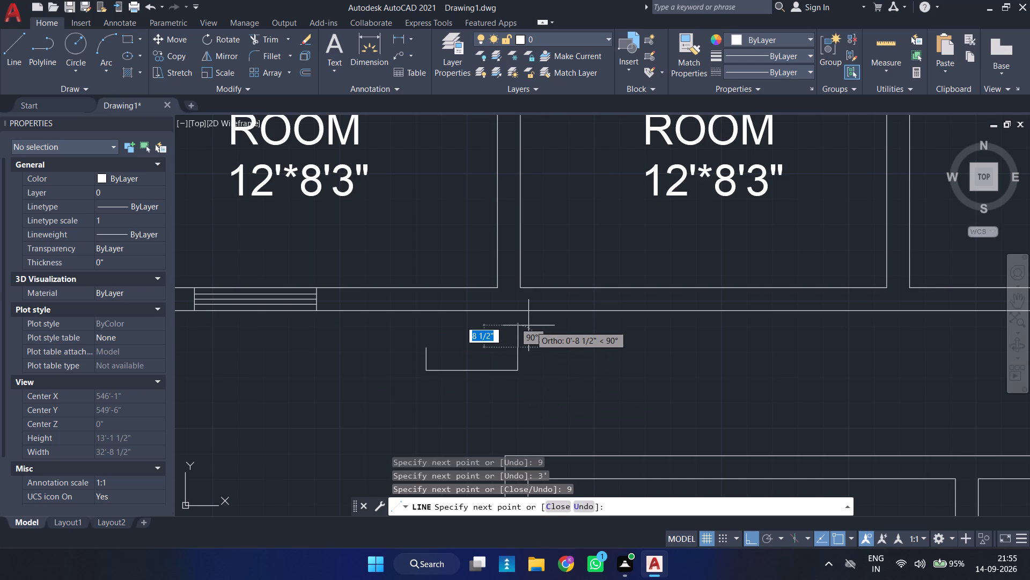
key("Escape")
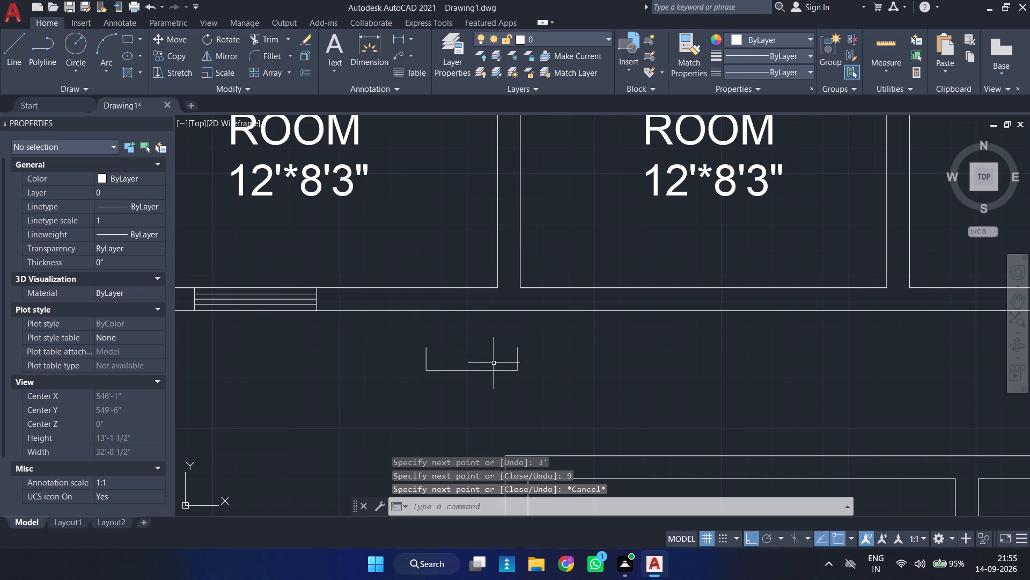
Delete the U-shape's 3' horizontal base line.
left_click(492, 368)
left_click(481, 382)
key("Delete")
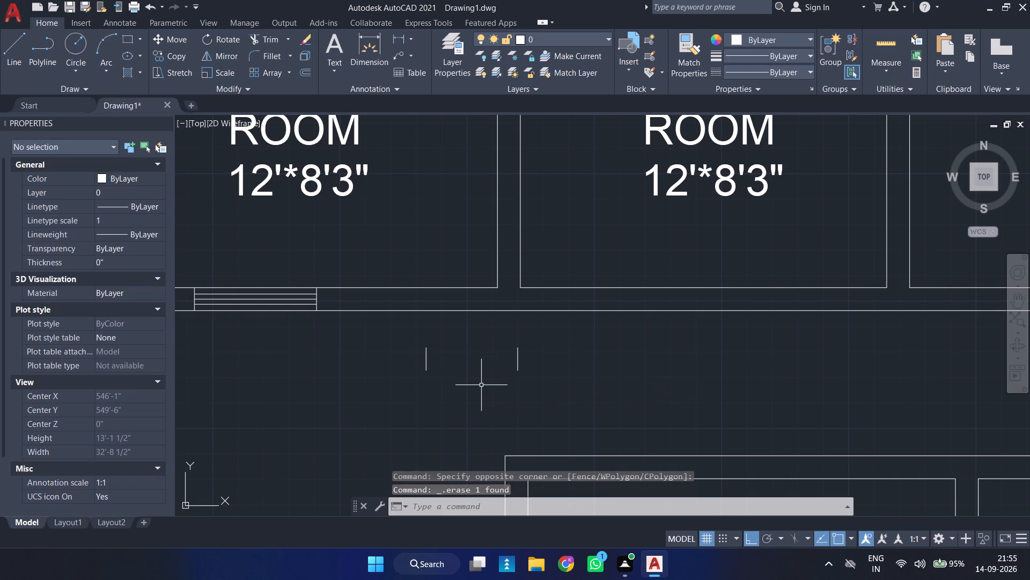
Move both 9" vertical lines about 1'-6" left and 1'-11 1/2" up, into the top-left room's bottom wall beside the window.
left_click(551, 351)
left_click(395, 386)
key("m")
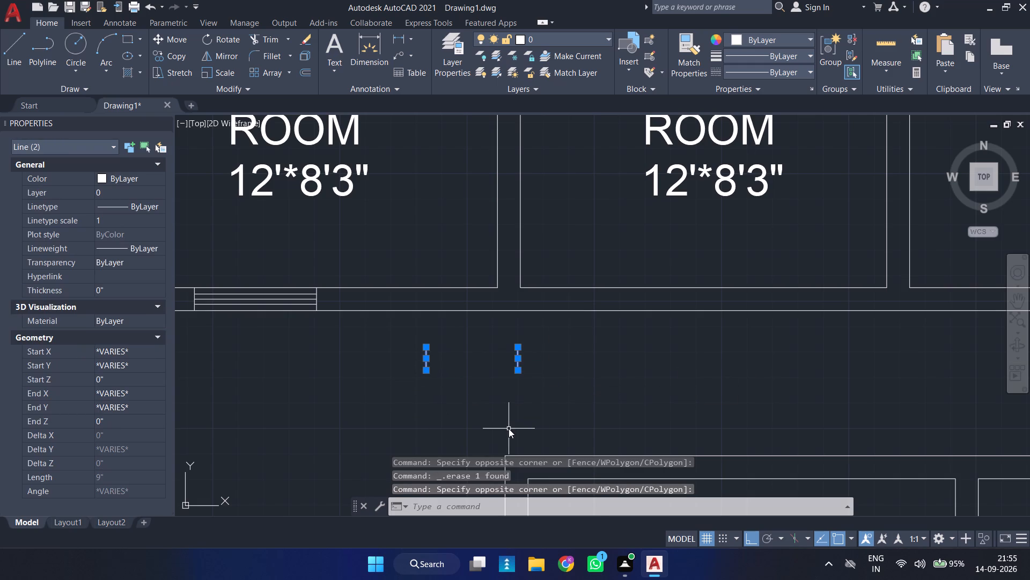
key("Return")
left_click(422, 348)
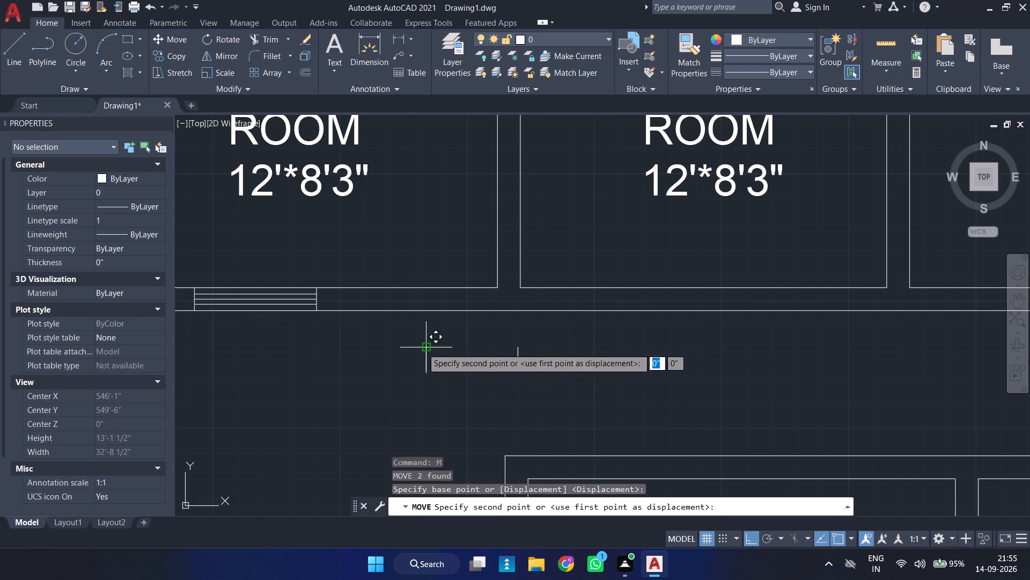
left_click(380, 289)
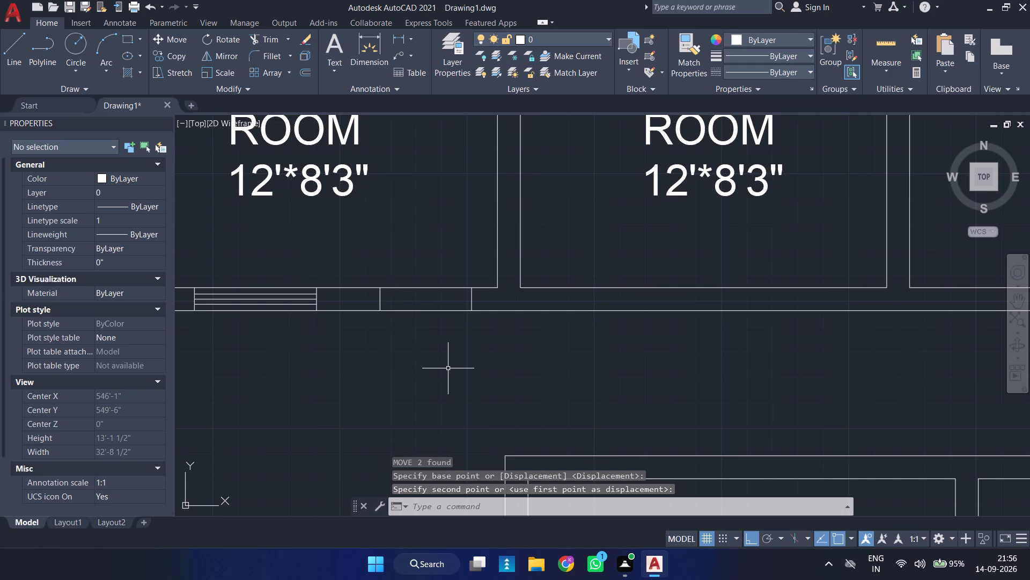
Extend the top-left room's right wall line down to the outer line of the bottom wall.
scroll(414, 362, "up", 1)
middle_click_drag(414, 362, 411, 396)
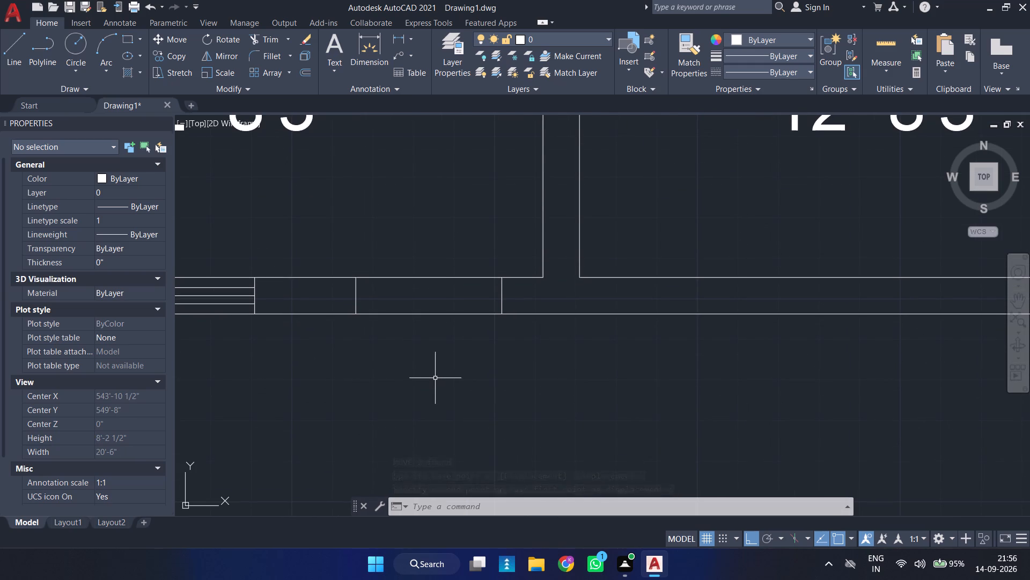
type("EX")
key("Return")
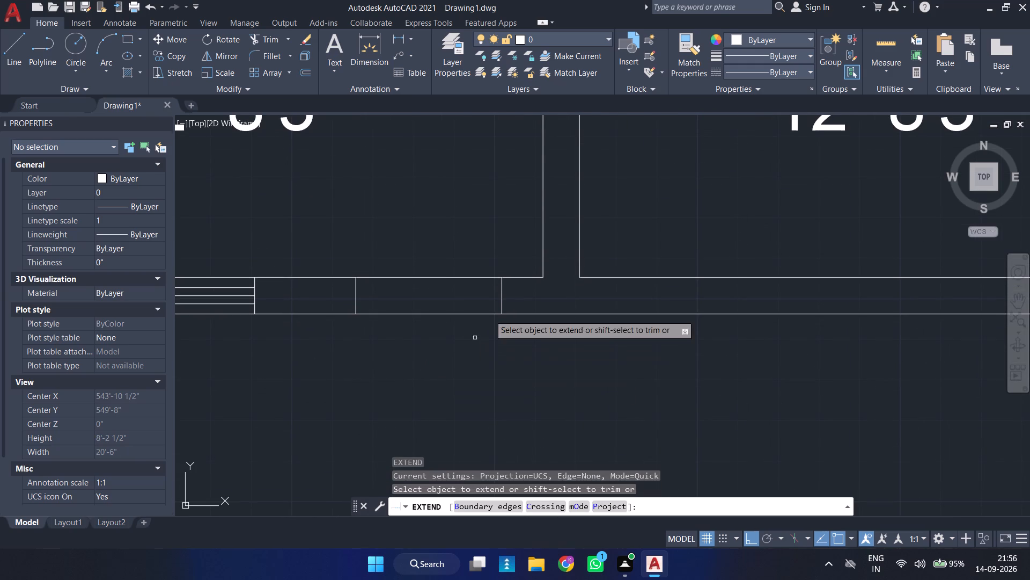
left_click(543, 248)
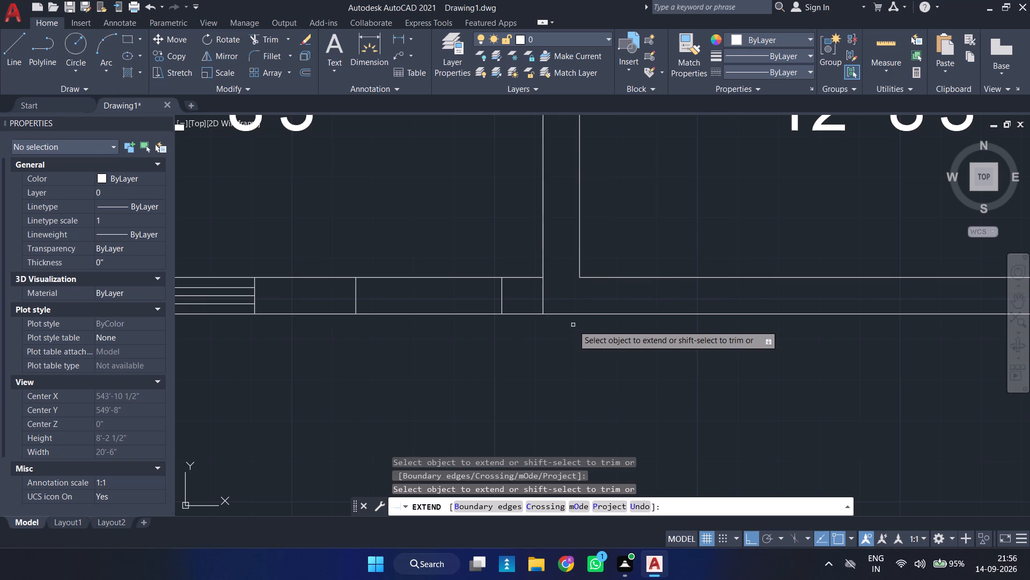
key("Escape")
Move both 9" door jamb lines about 4" right along the top-left room's bottom wall.
scroll(499, 316, "up", 1)
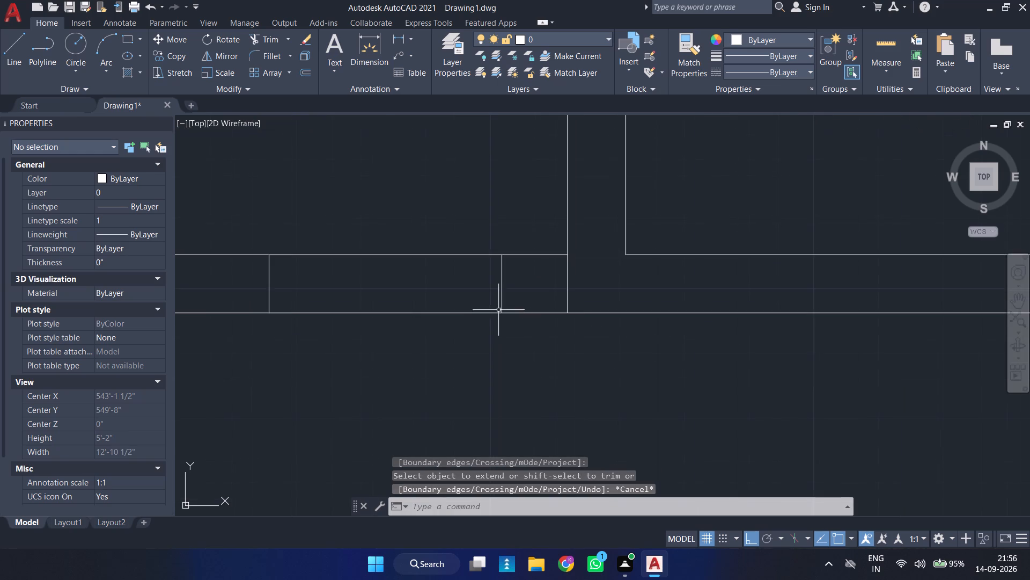
scroll(498, 309, "down", 2)
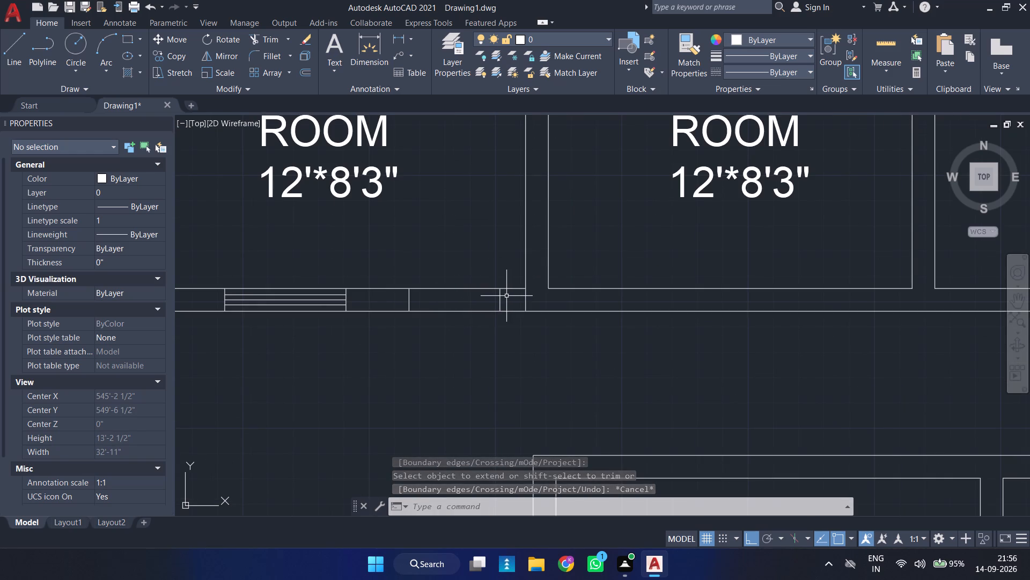
scroll(506, 296, "up", 1)
left_click(506, 296)
left_click(485, 298)
left_click(371, 294)
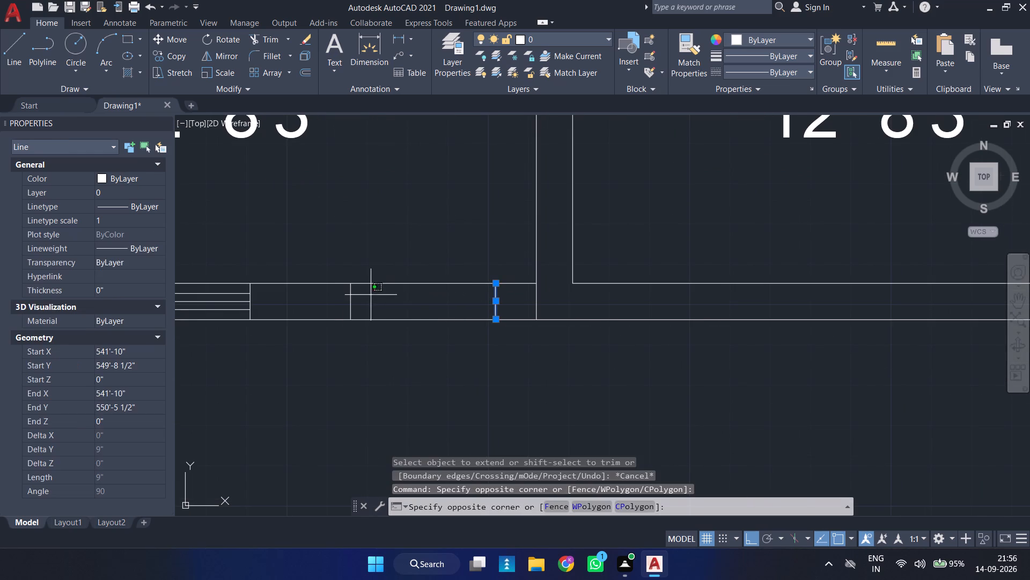
left_click(325, 300)
key("m")
key("Return")
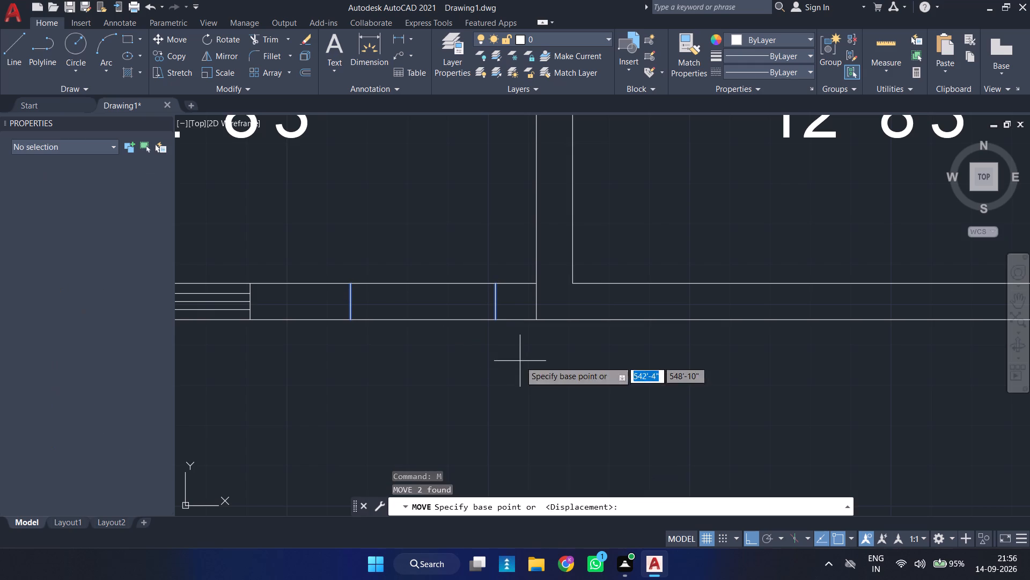
left_click(492, 320)
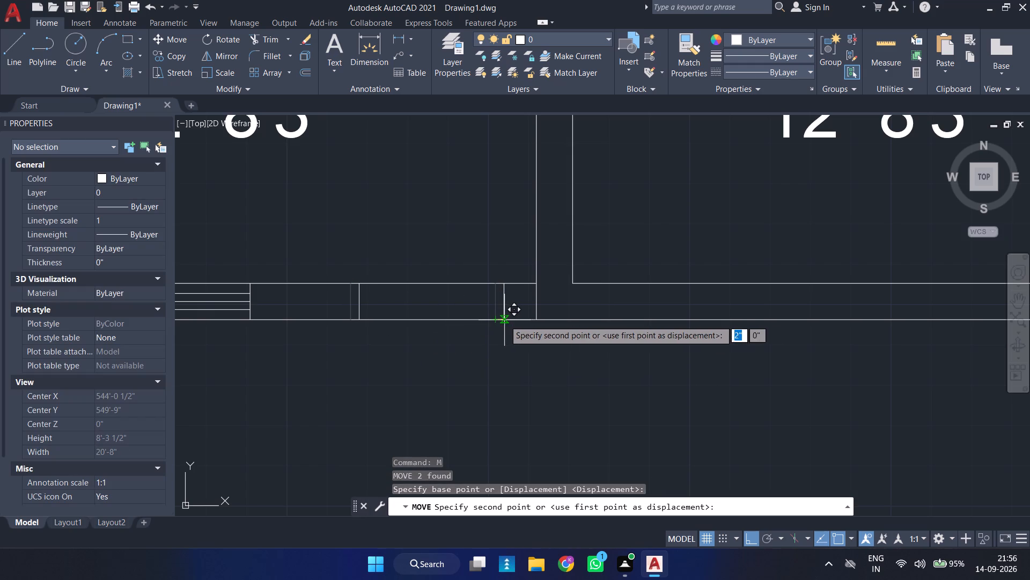
left_click(512, 320)
key("Escape")
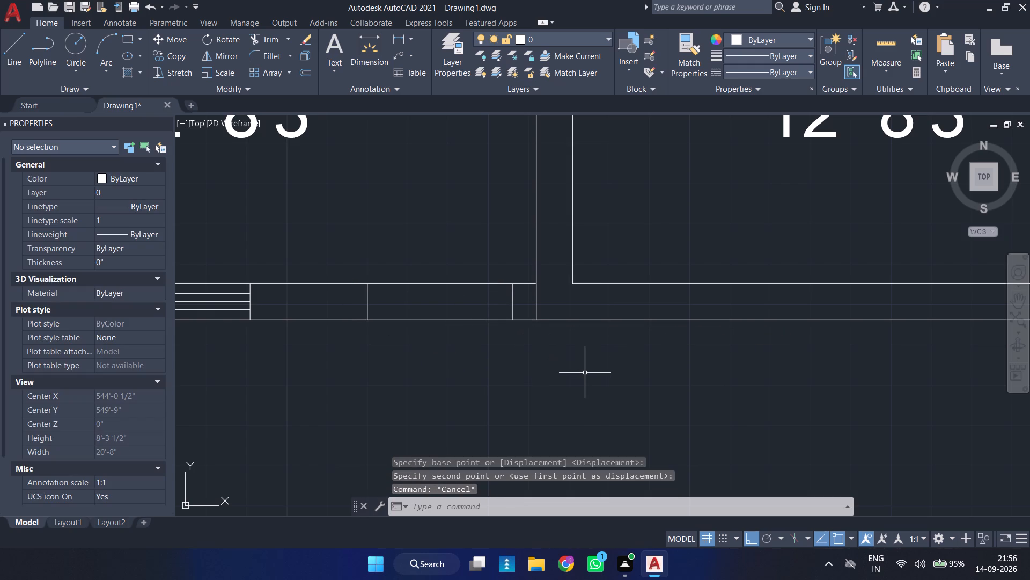
Trim both bottom wall lines between the two jamb lines to open the top-left room's doorway.
scroll(585, 372, "down", 1)
middle_click_drag(585, 368, 496, 391)
scroll(492, 389, "down", 2)
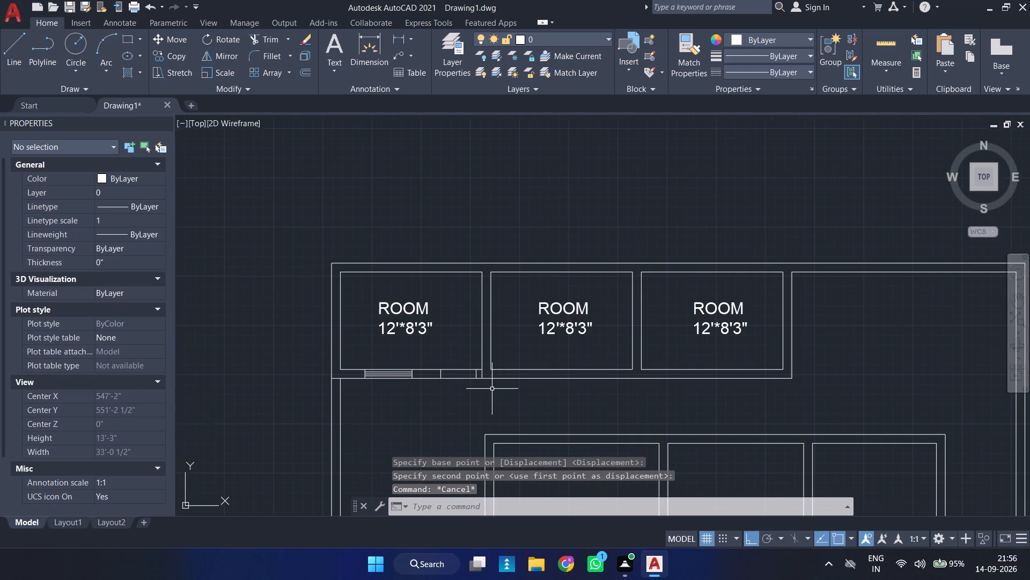
middle_click_drag(492, 389, 442, 391)
scroll(408, 374, "up", 1)
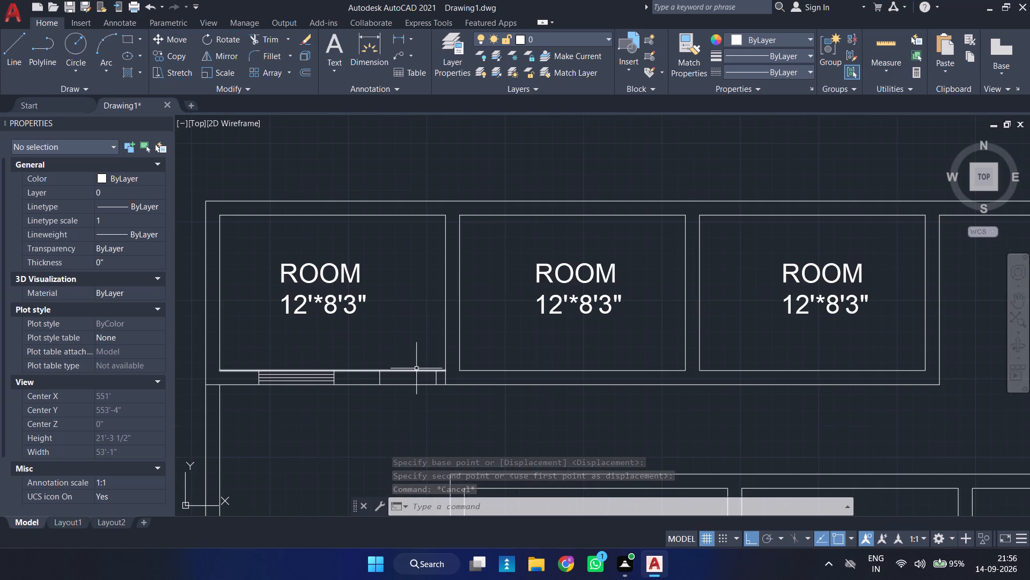
type("TR")
key("space")
left_click_drag(418, 354, 414, 408)
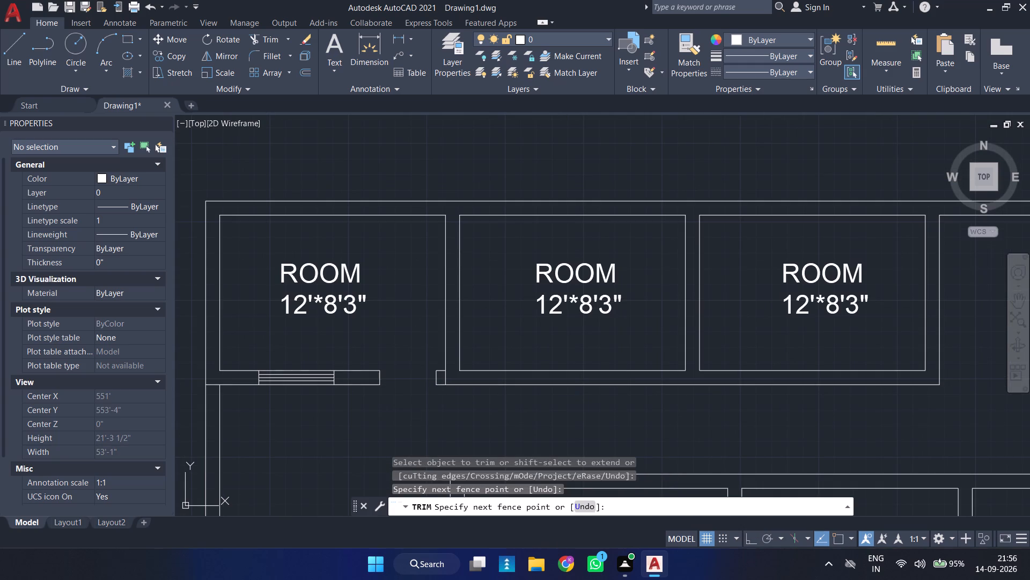
key("Escape")
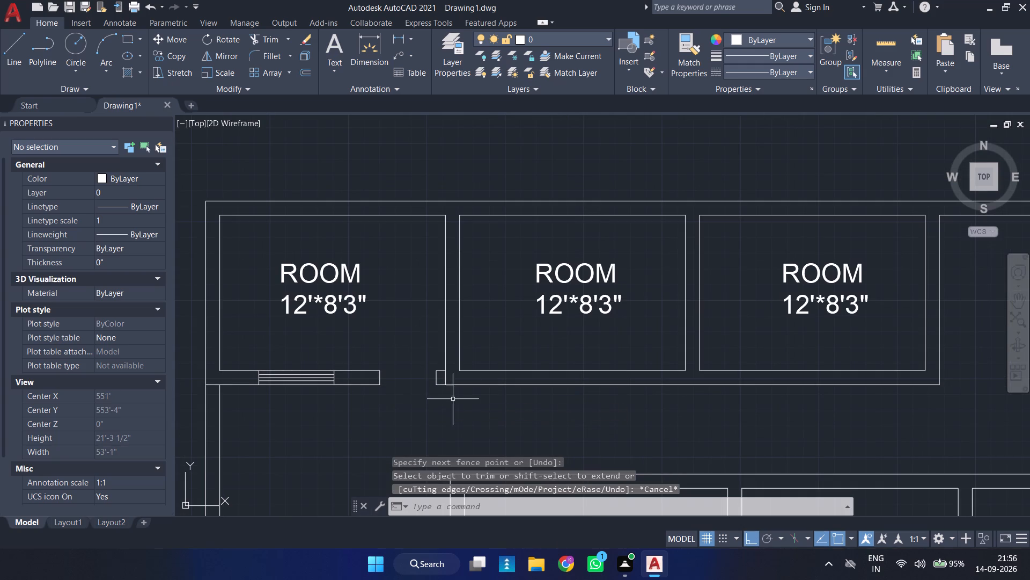
Close the Properties palette.
middle_click_drag(481, 405, 453, 403)
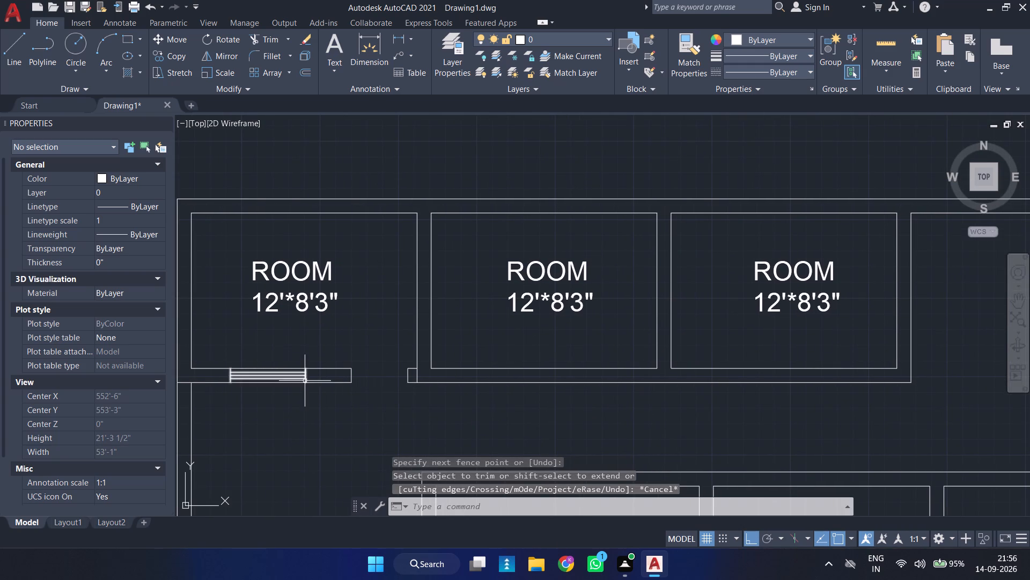
scroll(306, 380, "up", 1)
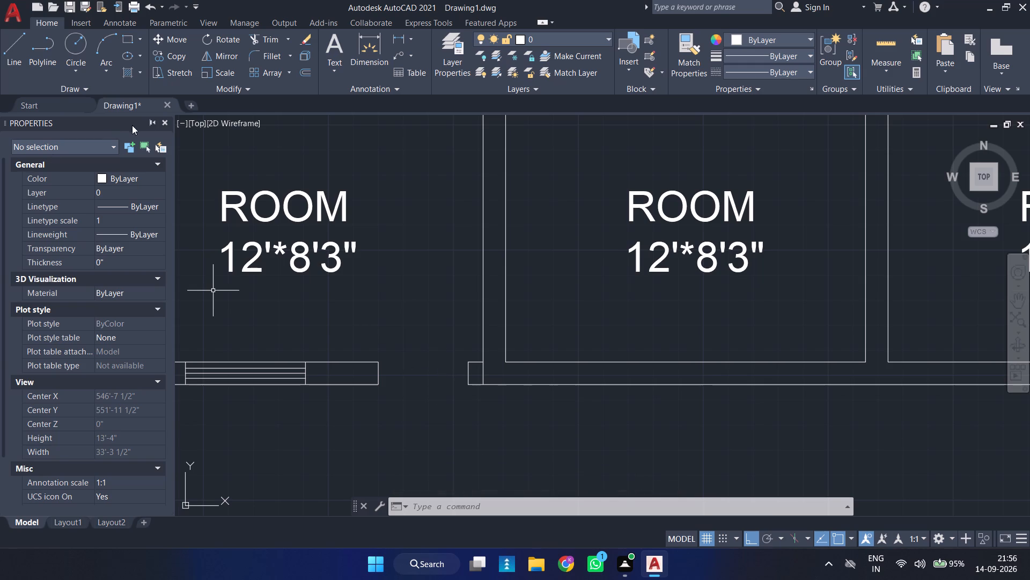
left_click(165, 122)
Move both door jamb lines about 6" right so the right jamb meets the extended partition wall line.
scroll(297, 219, "down", 2)
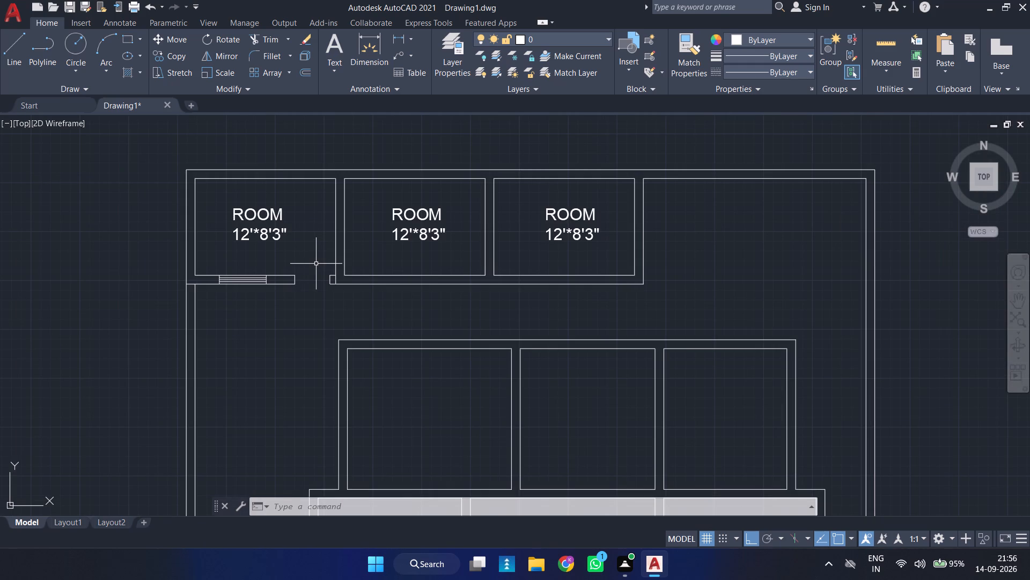
scroll(312, 314, "up", 1)
middle_click_drag(325, 306, 370, 387)
scroll(391, 361, "up", 2)
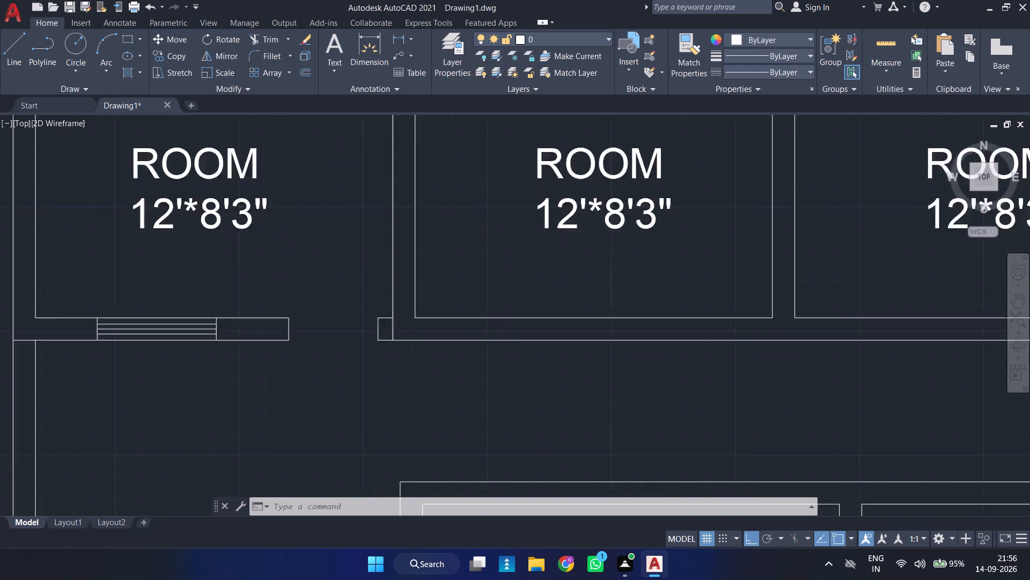
left_click(372, 303)
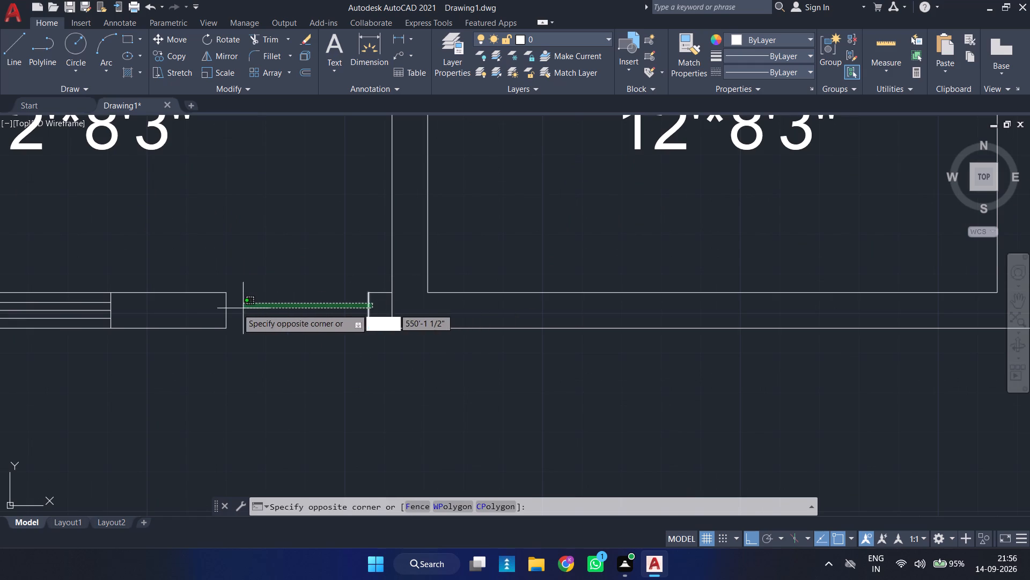
left_click(209, 313)
key("m")
key("Return")
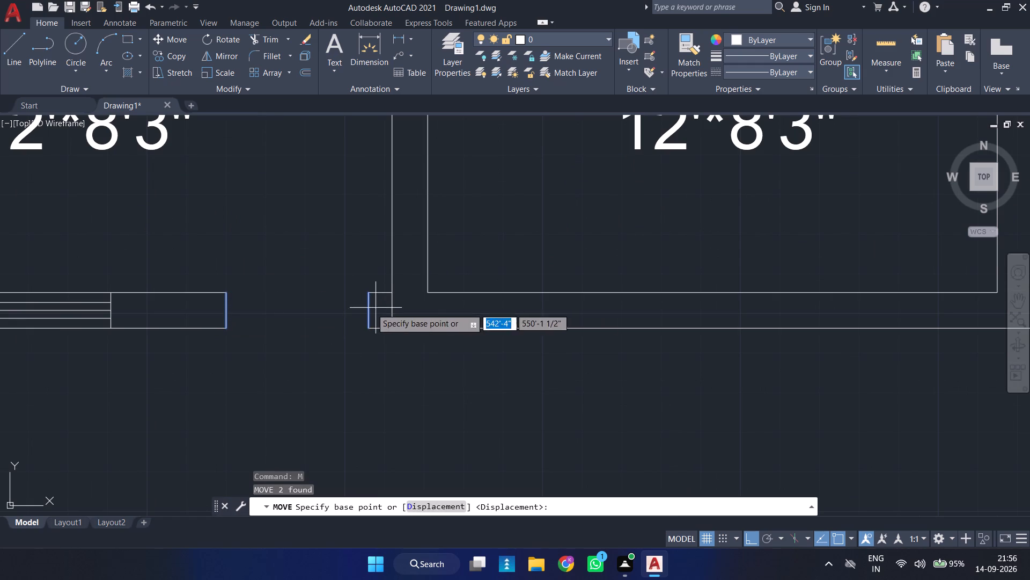
left_click(367, 327)
left_click(394, 327)
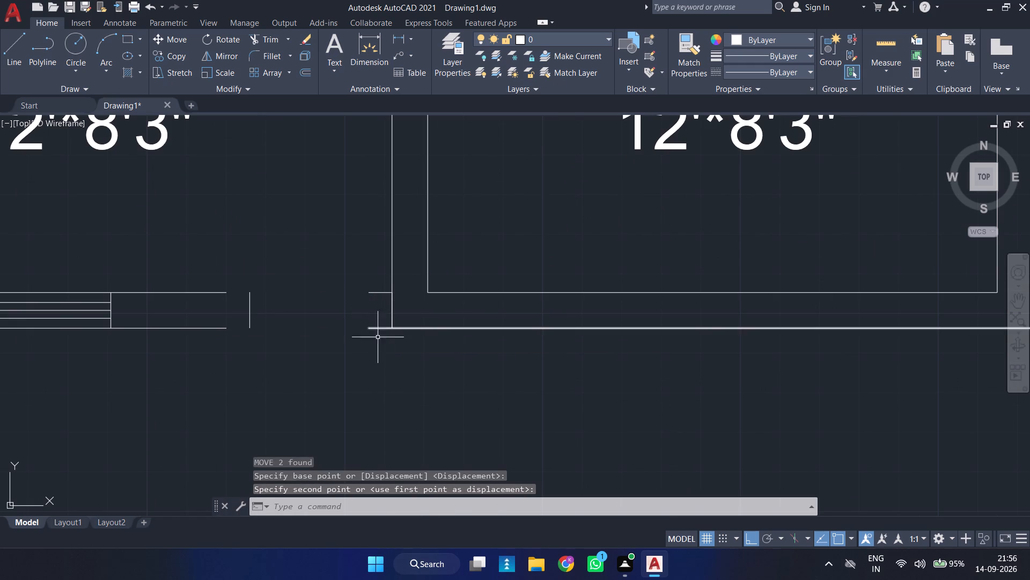
Extend both bottom wall lines beside the window to the moved left jamb line.
type("EX")
key("space")
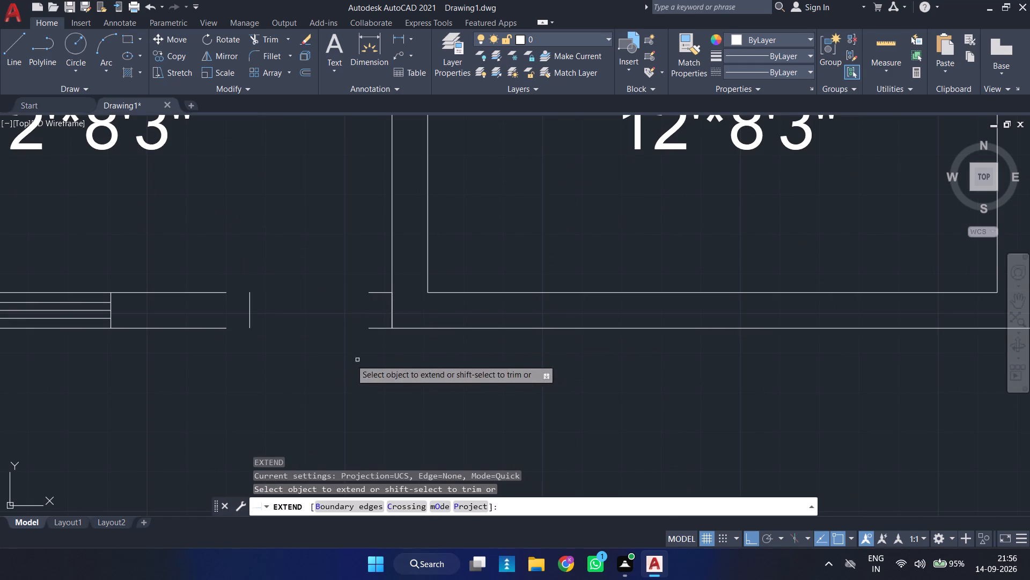
left_click_drag(219, 262, 219, 357)
key("Escape")
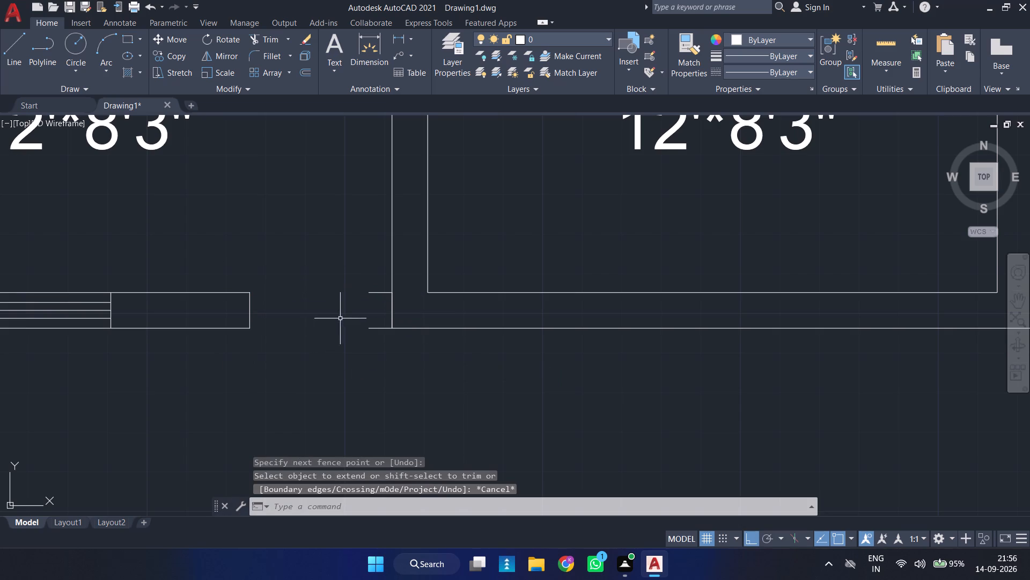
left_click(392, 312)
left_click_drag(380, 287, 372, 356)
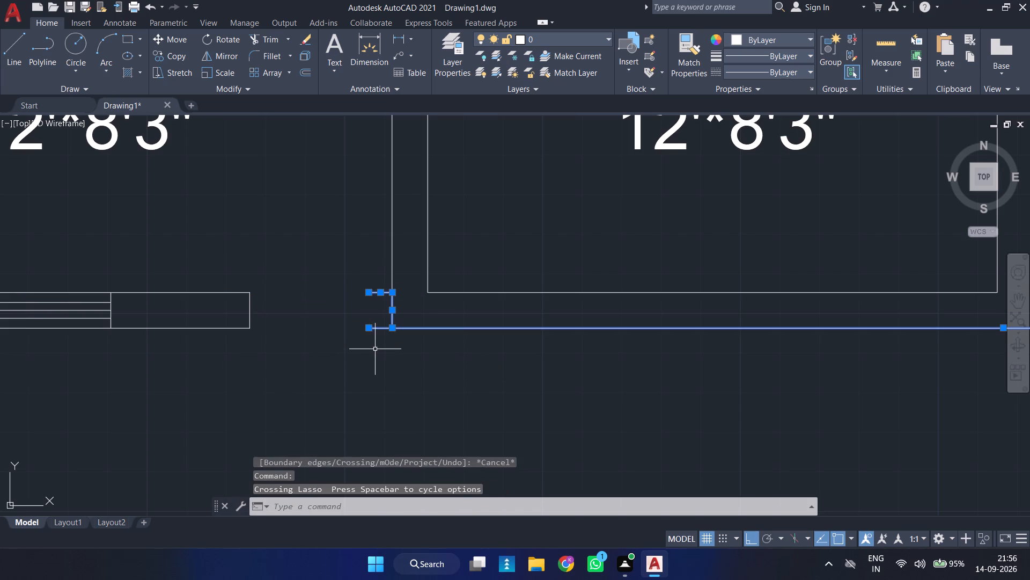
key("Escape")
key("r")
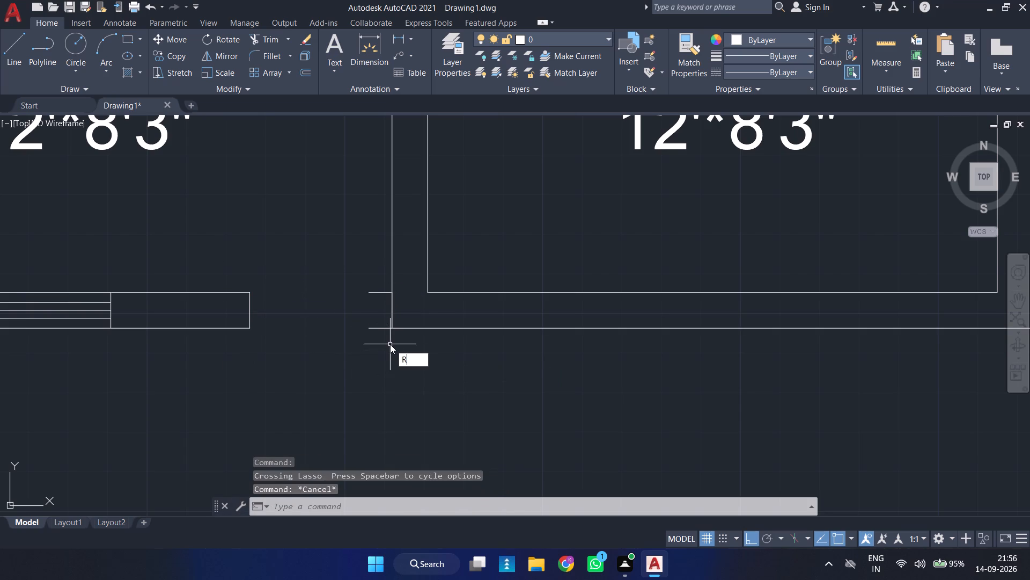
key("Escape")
Trim the two leftover wall stubs at the right side of the top-left room's door opening.
type("TR")
key("space")
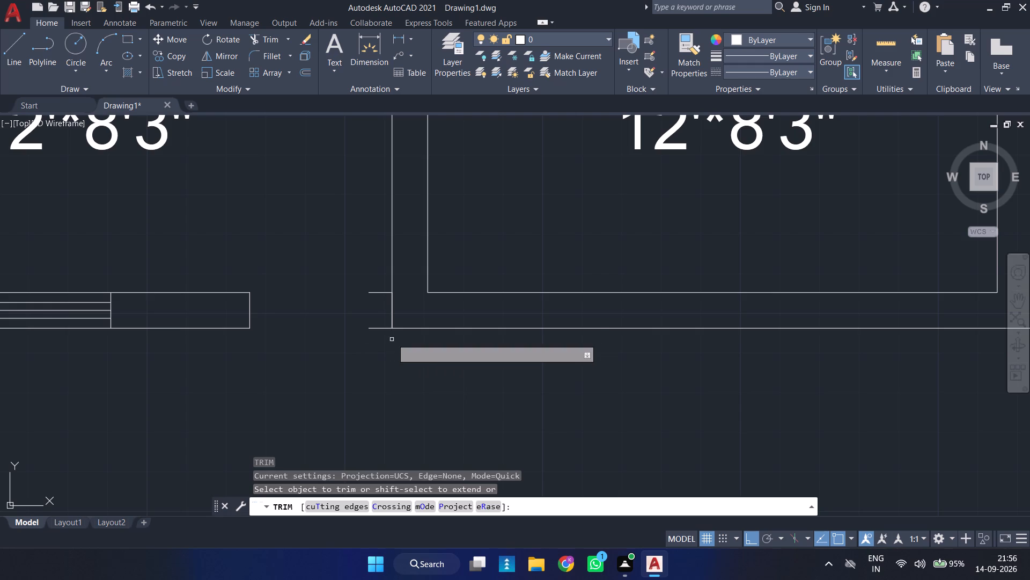
left_click(391, 311)
left_click_drag(384, 285, 373, 359)
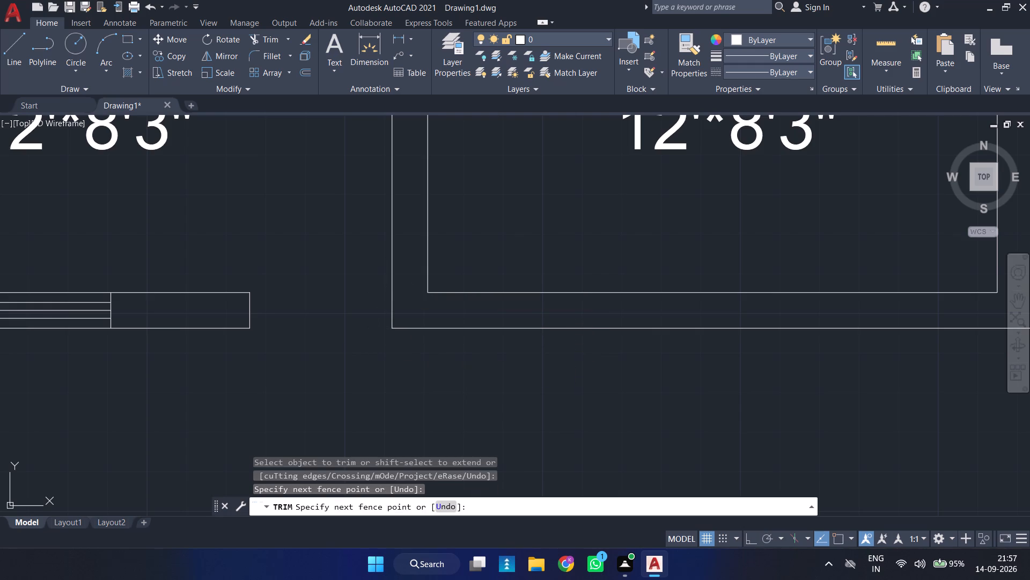
key("Escape")
Copy the window group about 12'-9" right, from the first room's outer wall corner to the corresponding corner at the middle room.
scroll(376, 341, "down", 3)
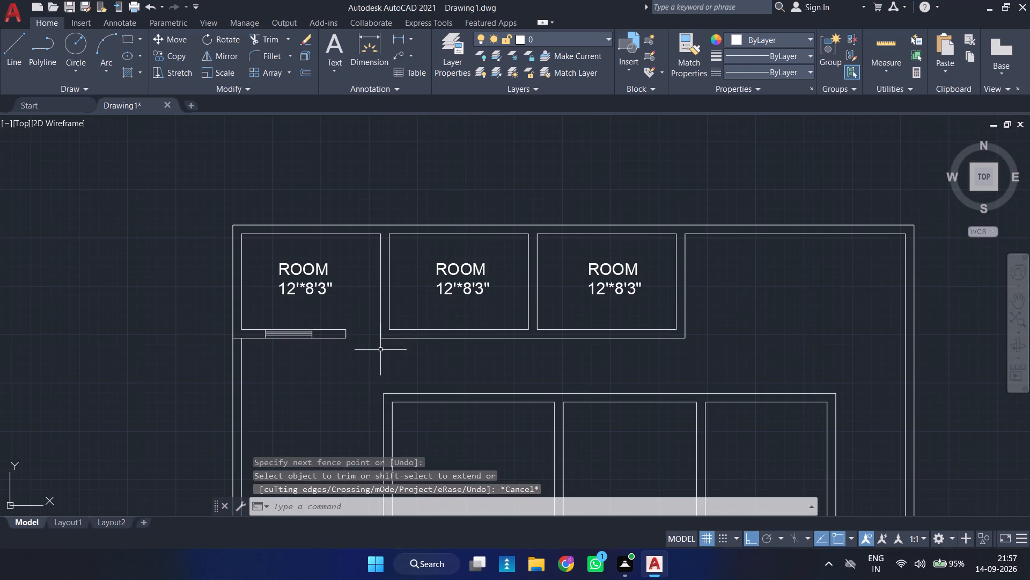
scroll(309, 343, "up", 2)
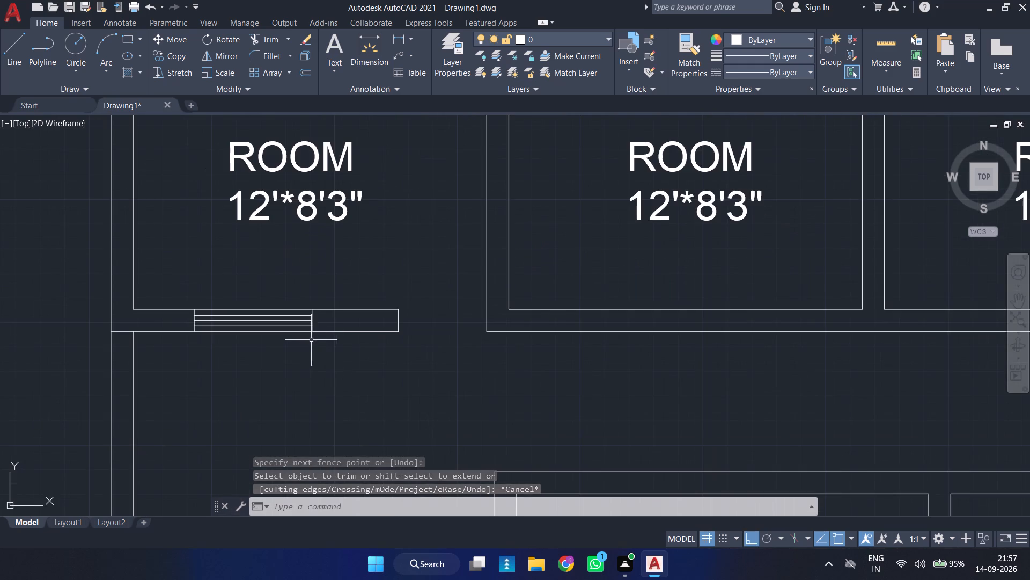
left_click(321, 323)
left_click(274, 323)
key("c")
key("o")
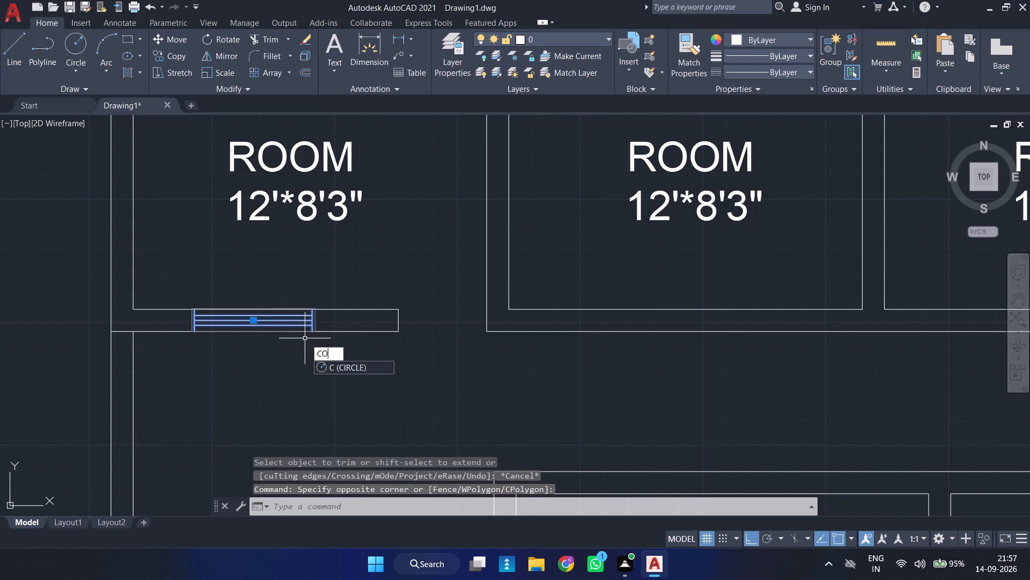
key("Return")
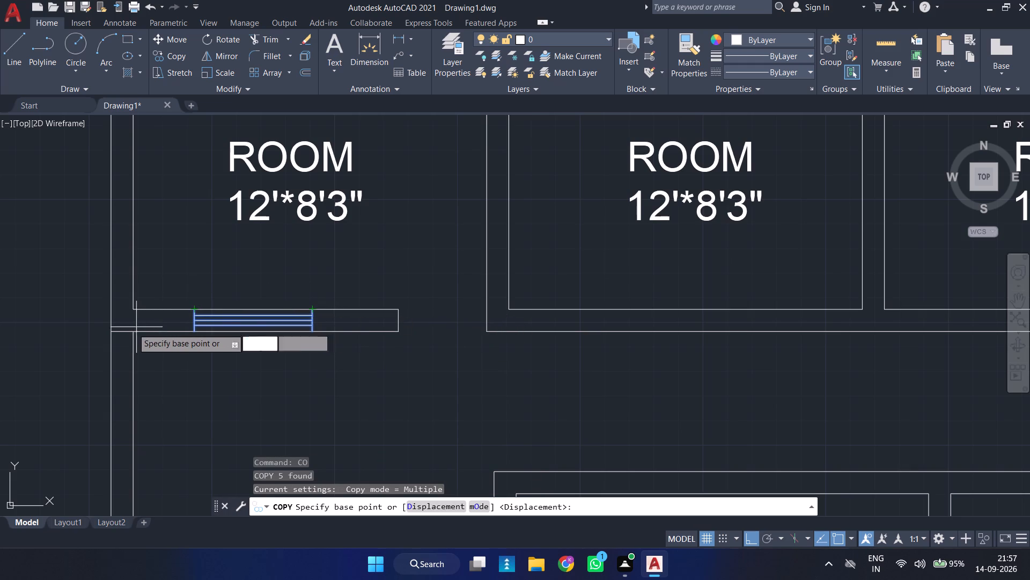
left_click(108, 332)
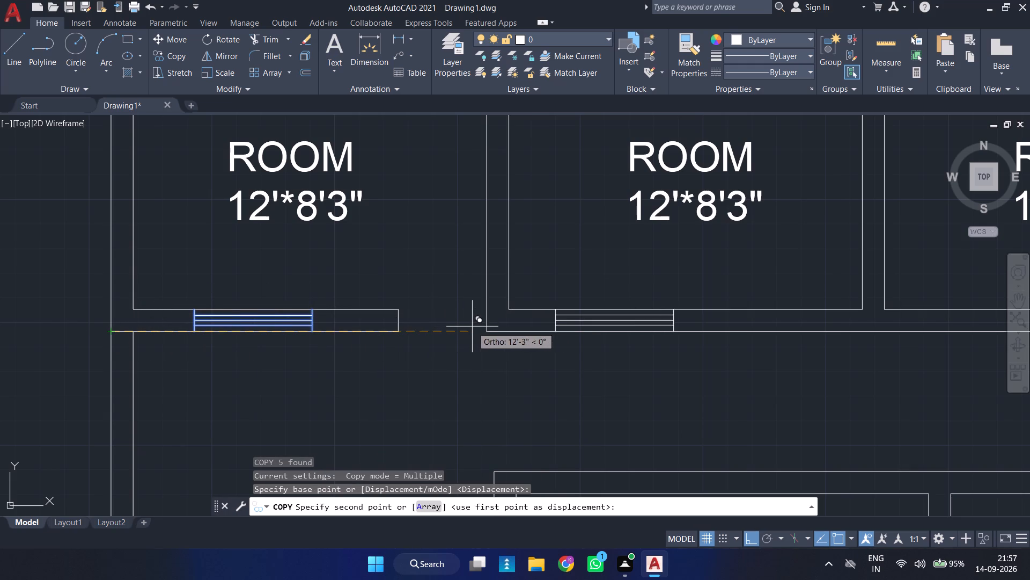
left_click(485, 328)
middle_click_drag(668, 352, 425, 363)
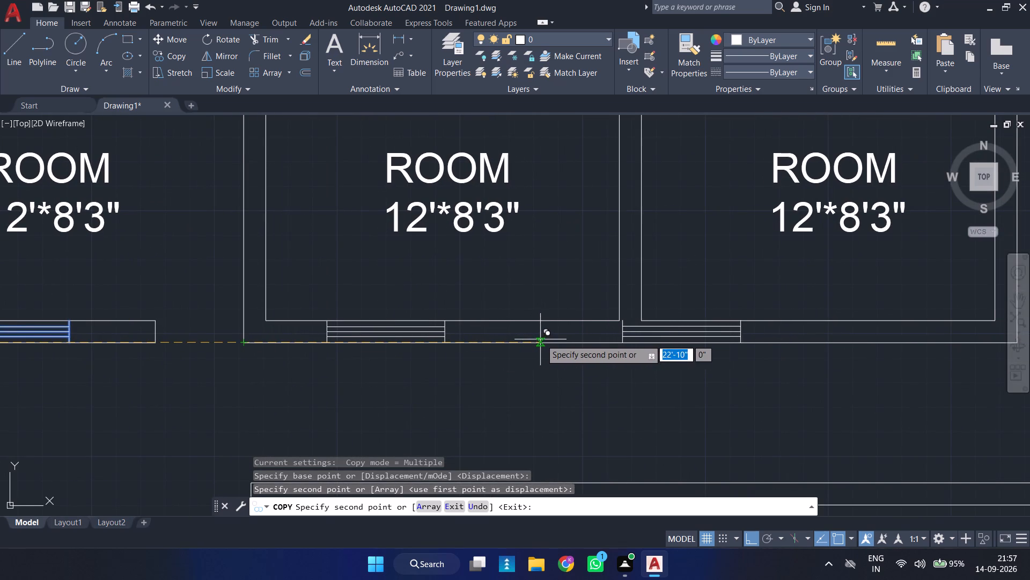
middle_click_drag(738, 345, 446, 351)
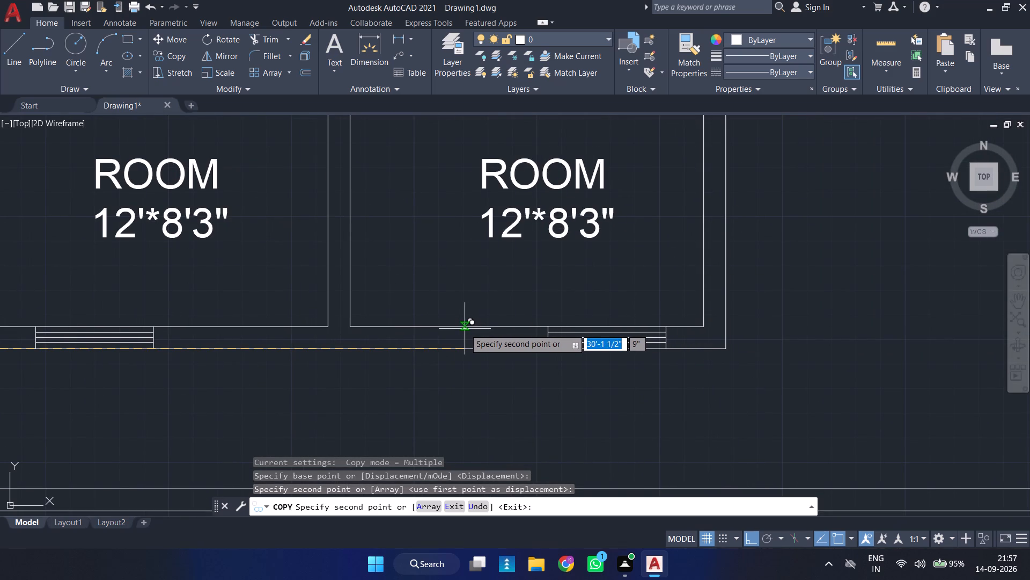
key("Escape")
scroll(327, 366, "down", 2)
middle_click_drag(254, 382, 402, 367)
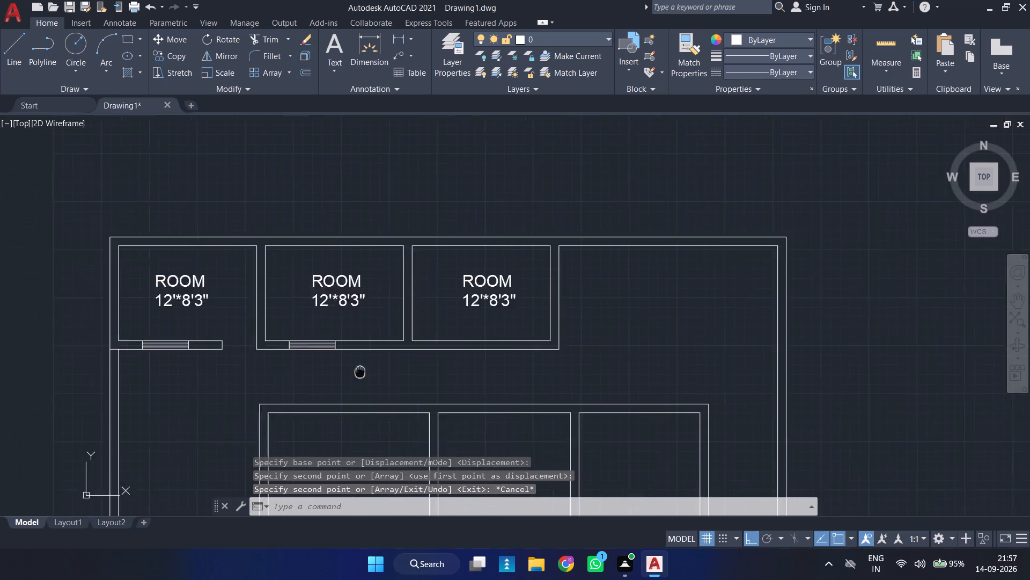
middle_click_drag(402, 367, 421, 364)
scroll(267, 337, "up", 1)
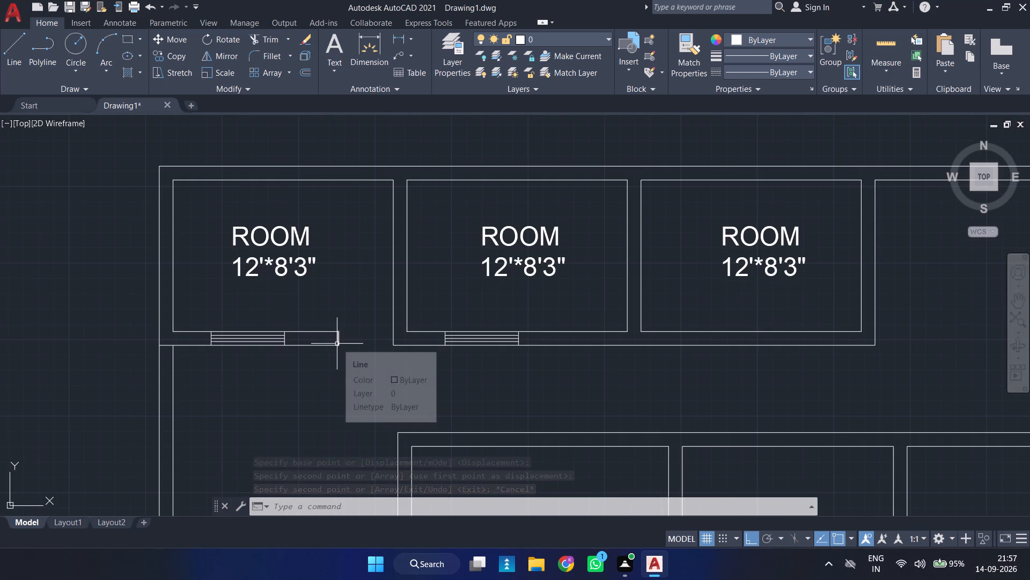
Insert the Door - Imperial block just below the first room's door opening.
key("ctrl+3")
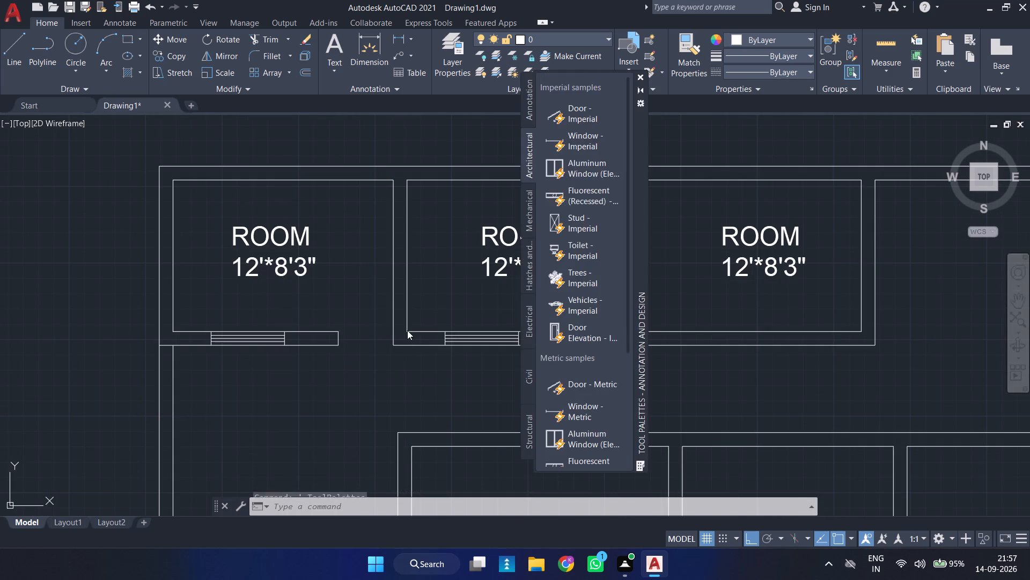
left_click_drag(592, 111, 313, 327)
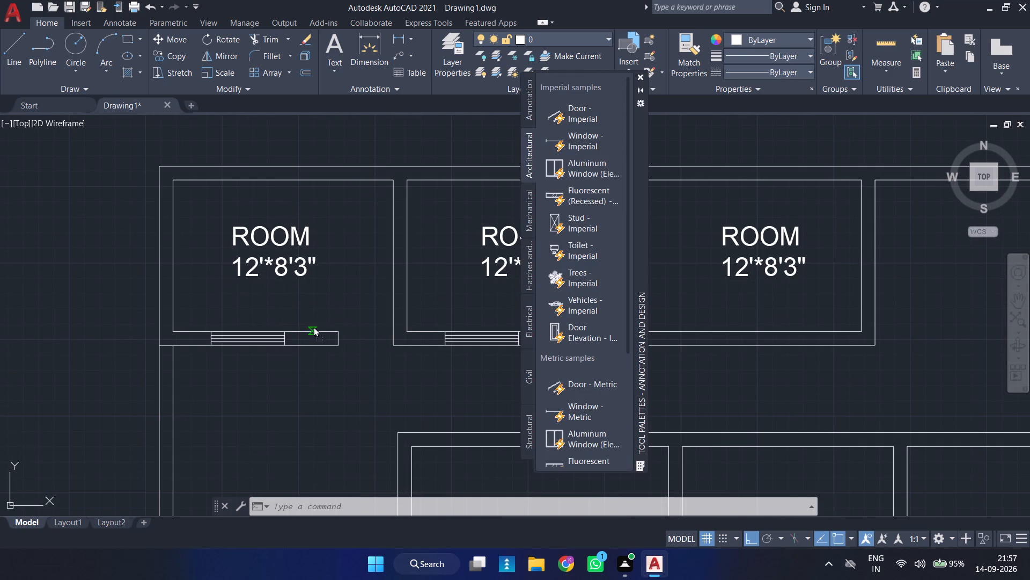
left_click_drag(313, 327, 281, 389)
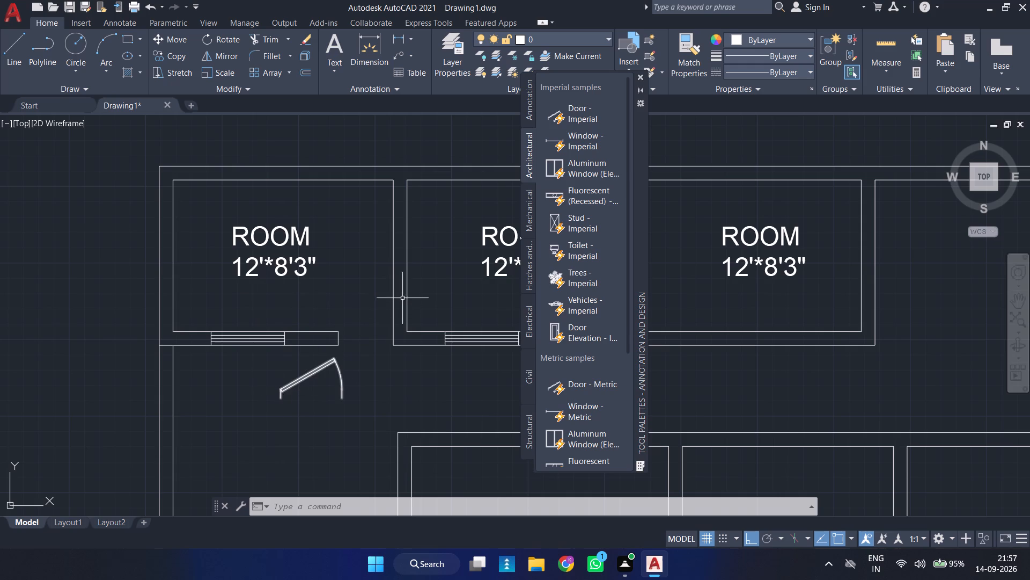
key("Escape")
left_click(637, 75)
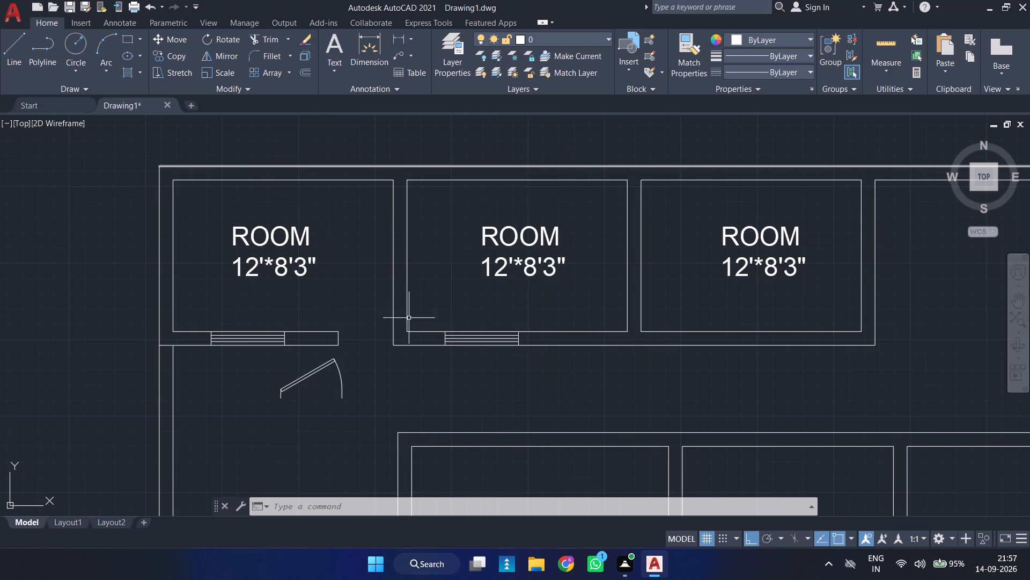
Set the inserted door's opening angle to Open 90º.
middle_click_drag(380, 344, 444, 265)
scroll(350, 307, "up", 1)
left_click(356, 303)
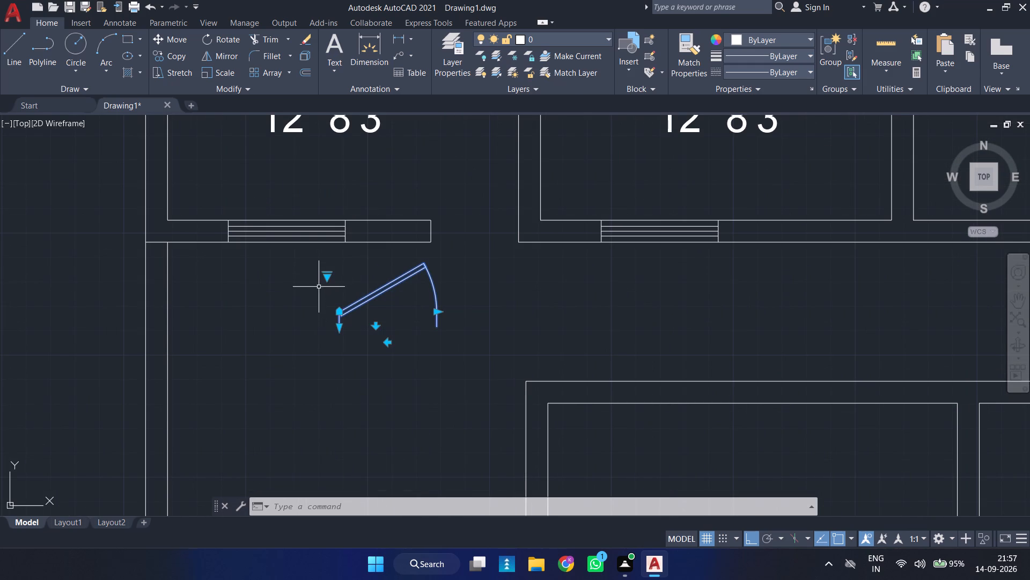
left_click(326, 277)
left_click(372, 329)
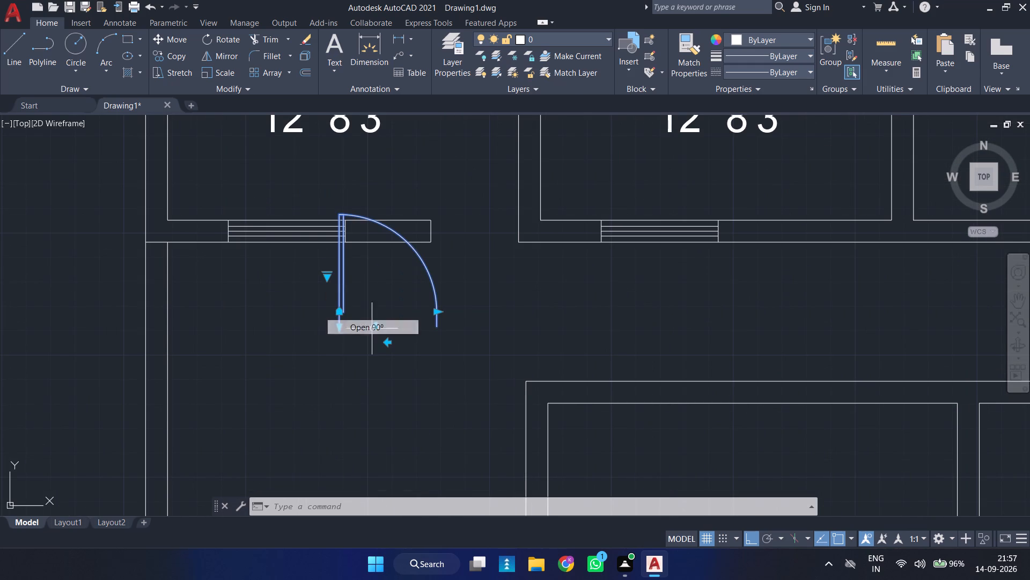
Scale the door from its hinge-side end by reference, using its full width as reference and 3' as new length.
type("SC")
key("space")
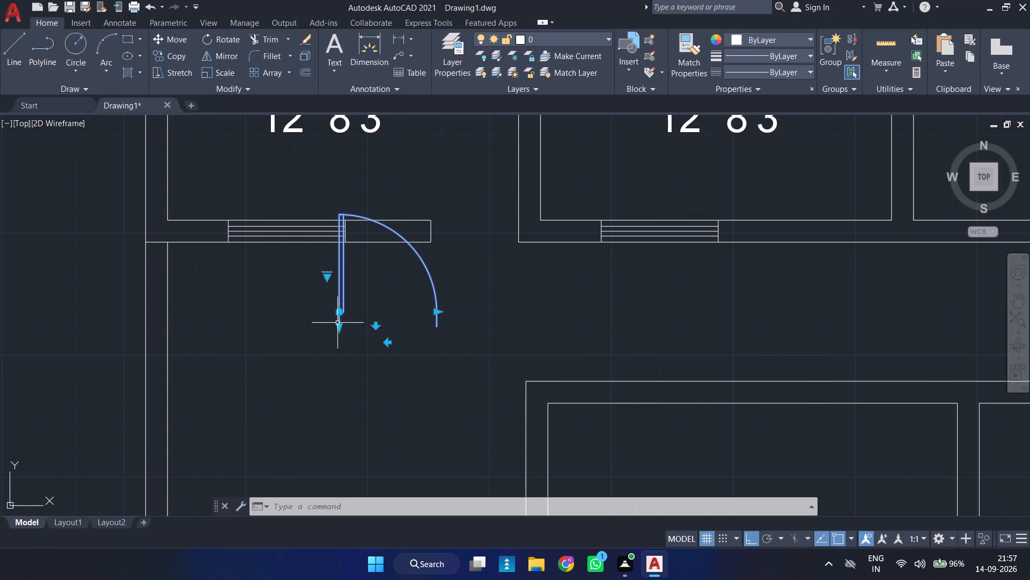
scroll(337, 323, "up", 2)
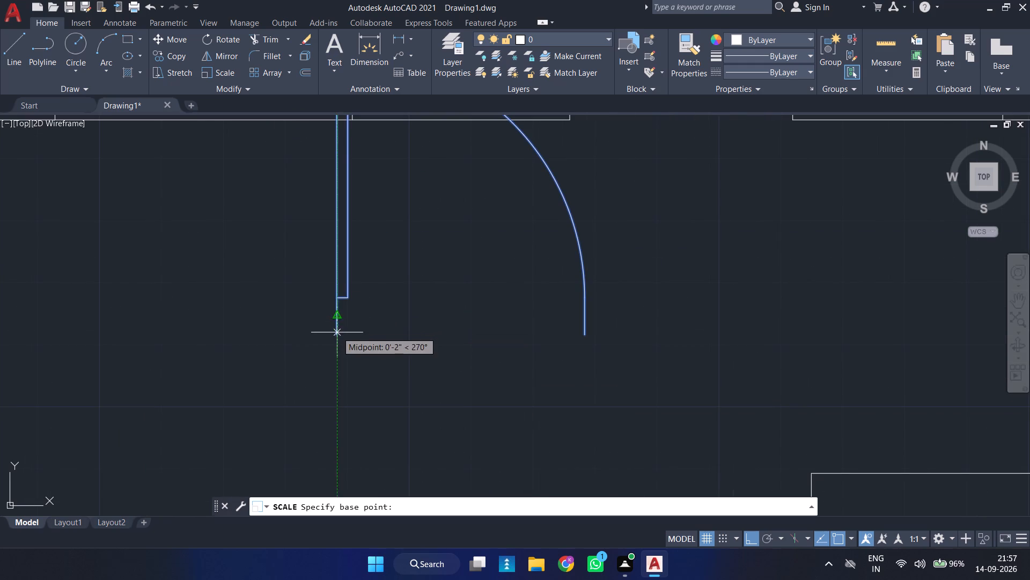
left_click(337, 337)
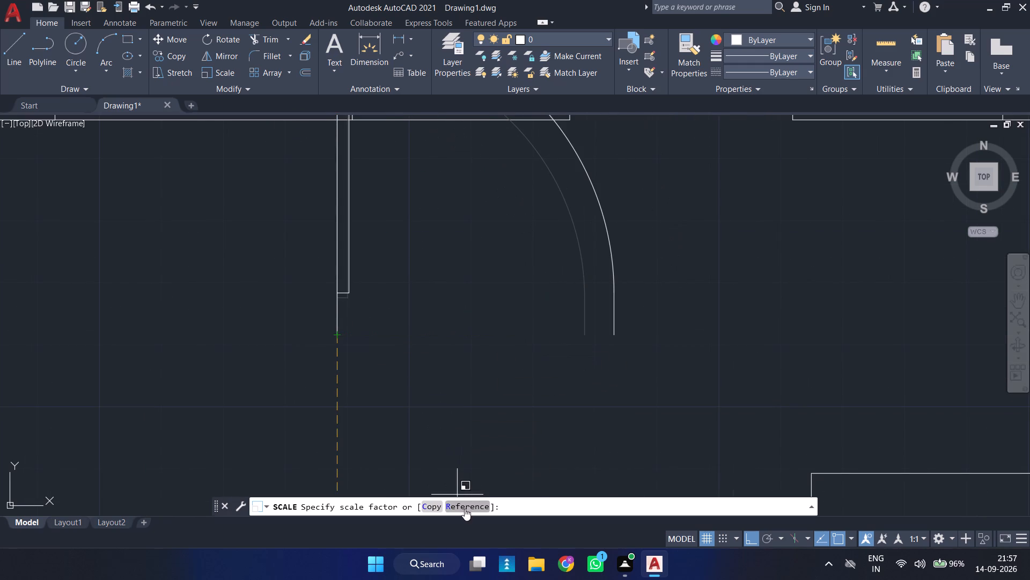
left_click(466, 506)
left_click(587, 338)
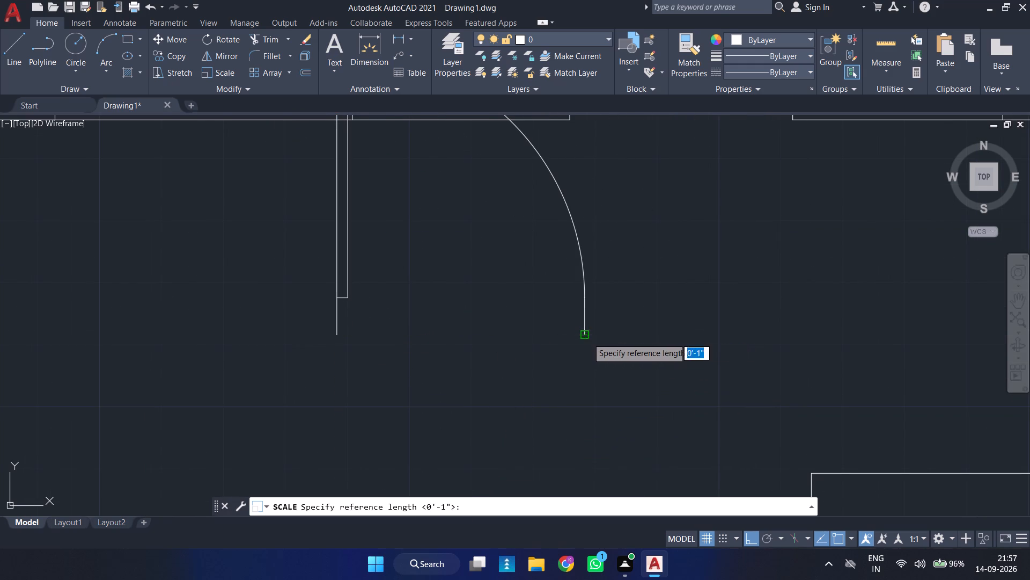
left_click(337, 333)
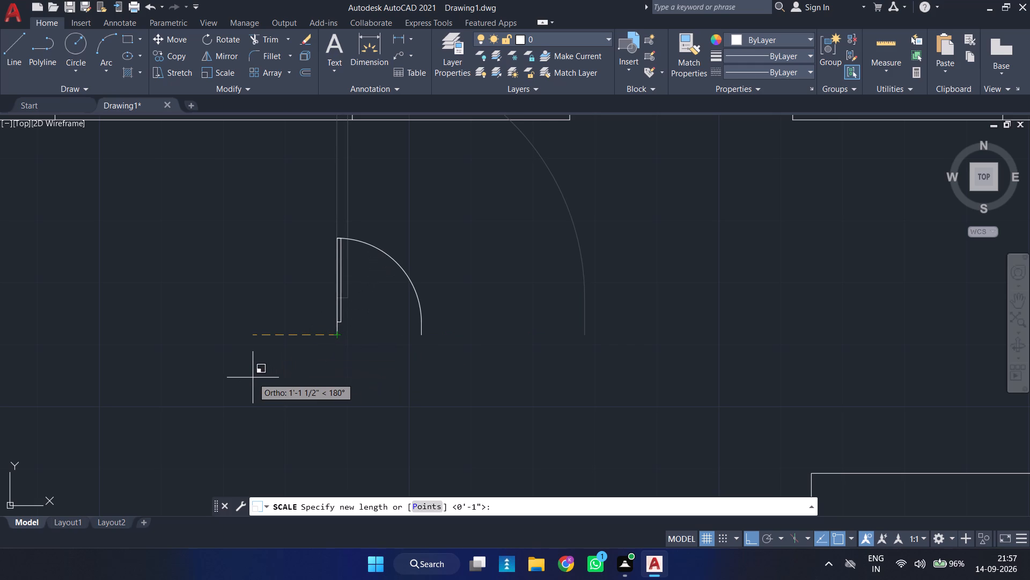
type("3'")
key("Return")
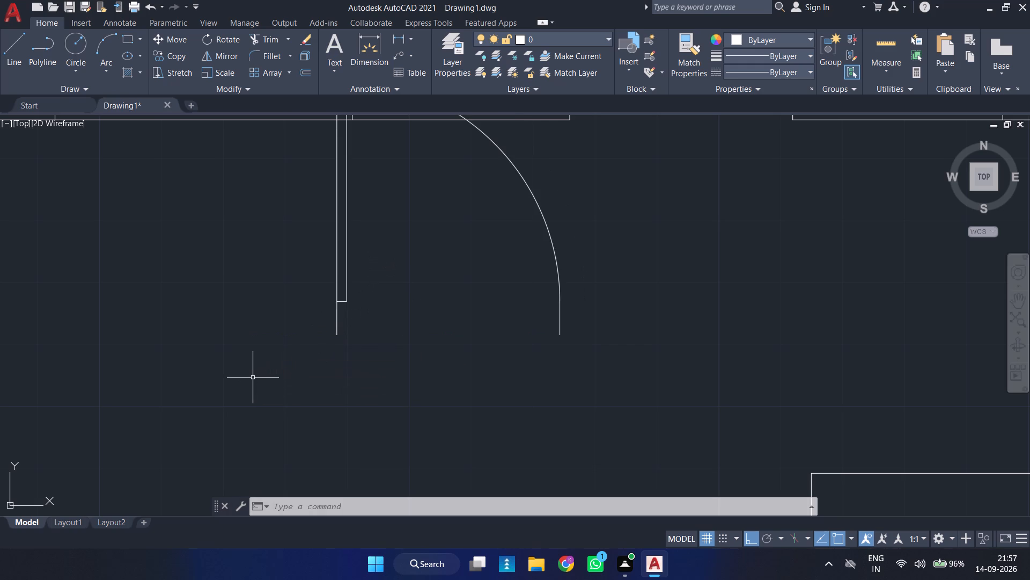
Mirror the door about a vertical line to its left, keeping the original door.
scroll(385, 367, "down", 3)
middle_click_drag(395, 361, 395, 383)
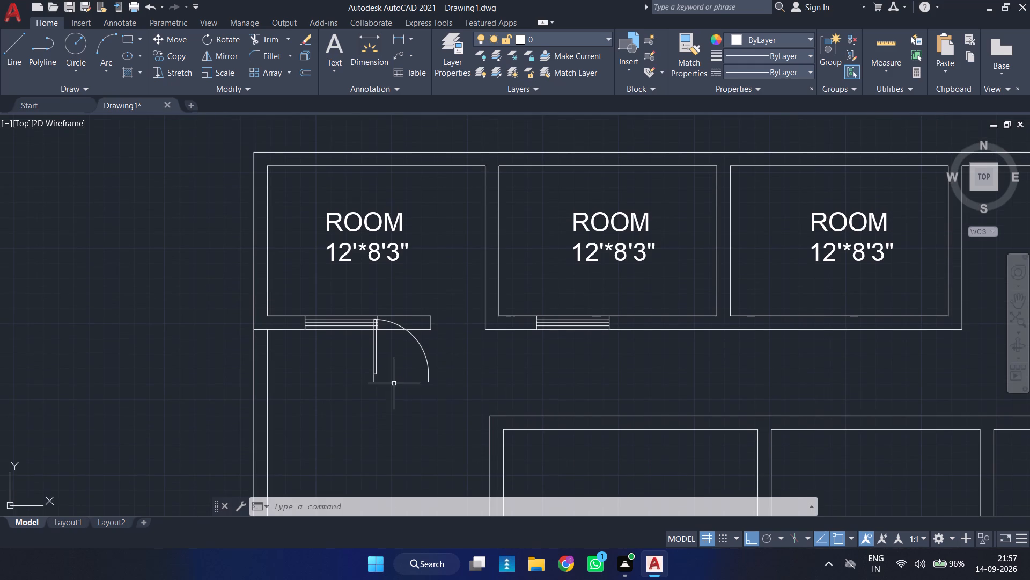
scroll(389, 374, "up", 2)
left_click(391, 366)
left_click(279, 368)
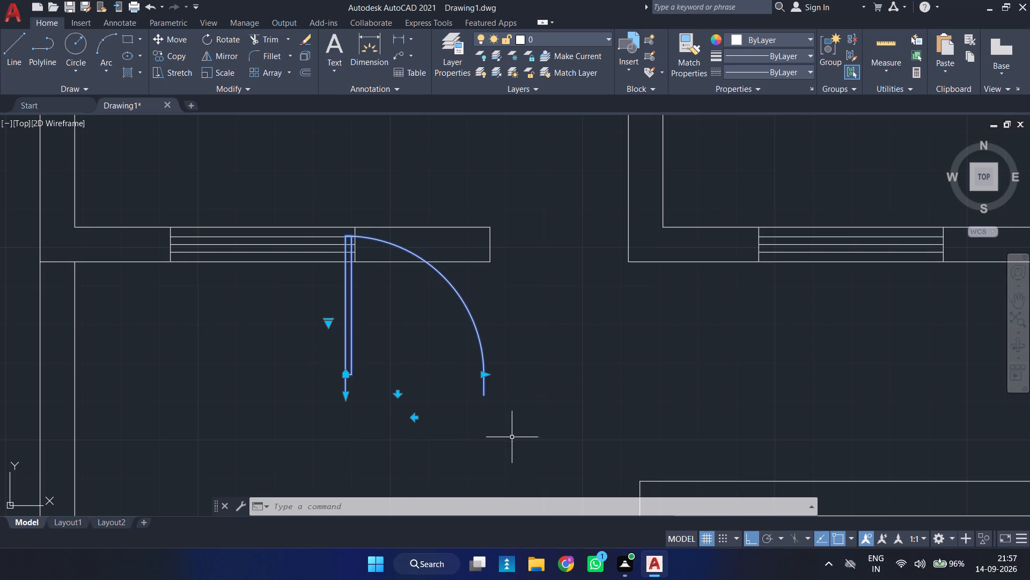
key("m")
key("i")
key("Return")
left_click(273, 421)
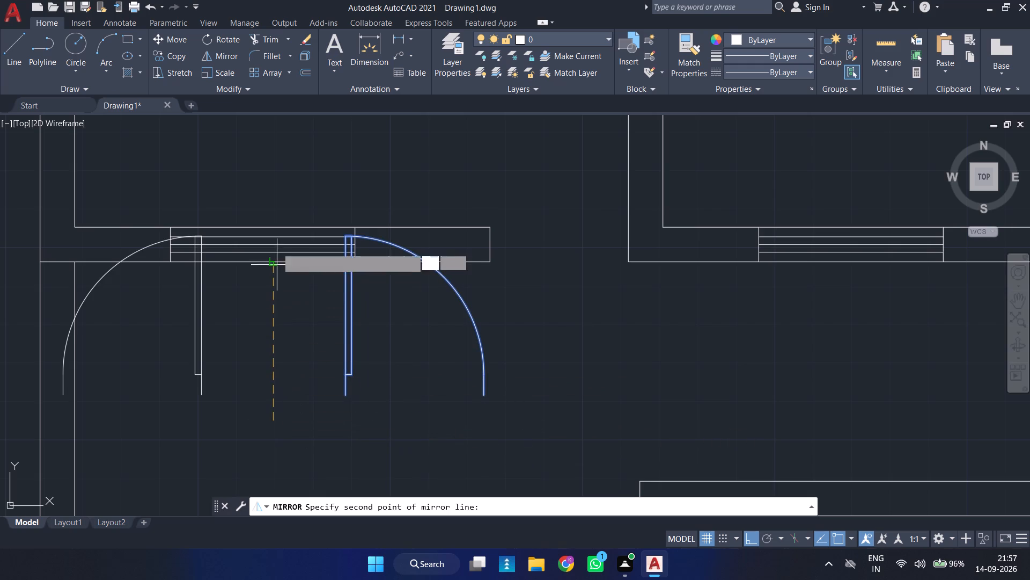
left_click(281, 191)
left_click_drag(314, 233, 281, 191)
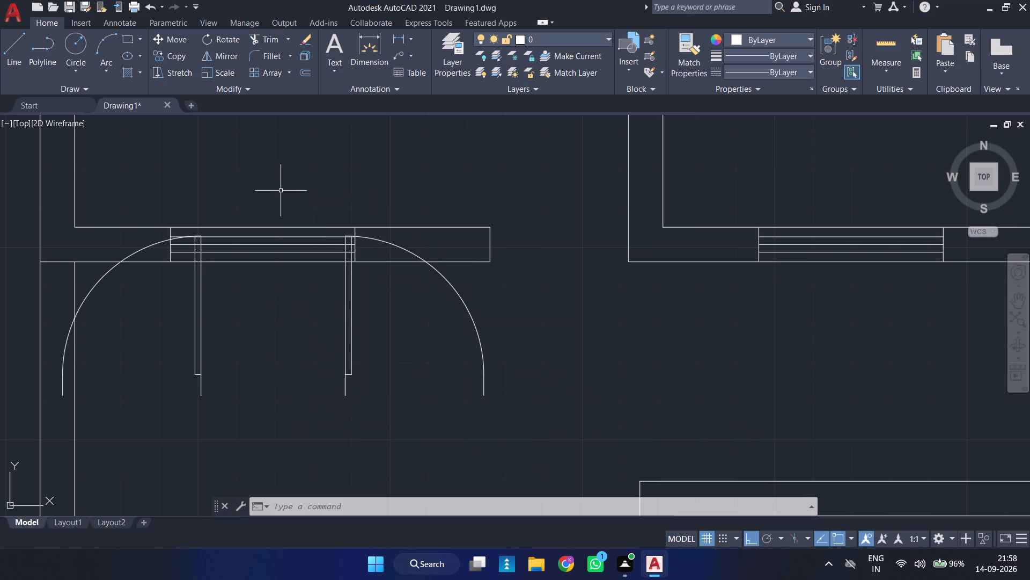
Move the original door so its hinge-side end meets the bottom outer wall line, in line with the third room's left wall.
left_click(352, 320)
key("m")
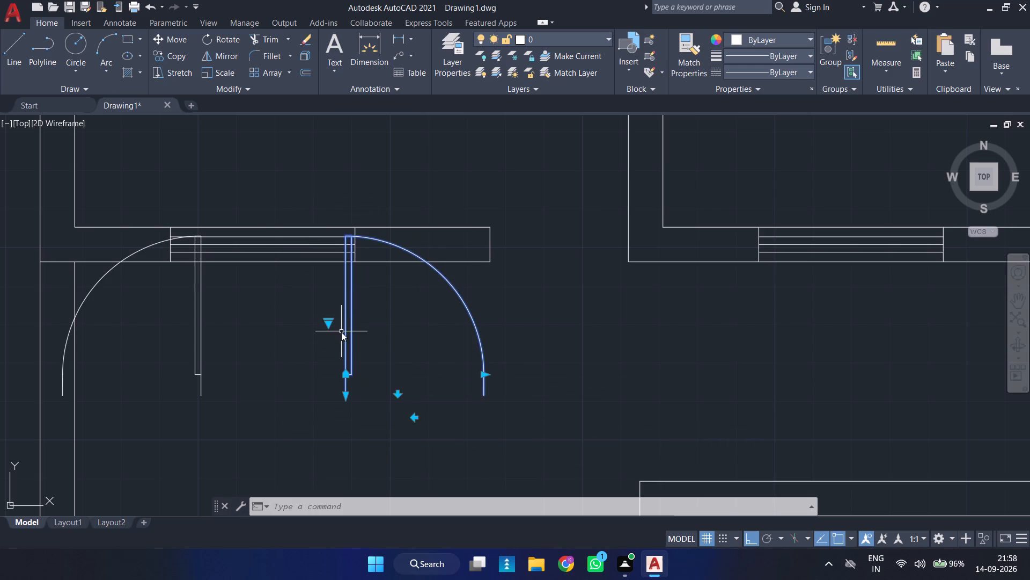
key("Return")
left_click(342, 396)
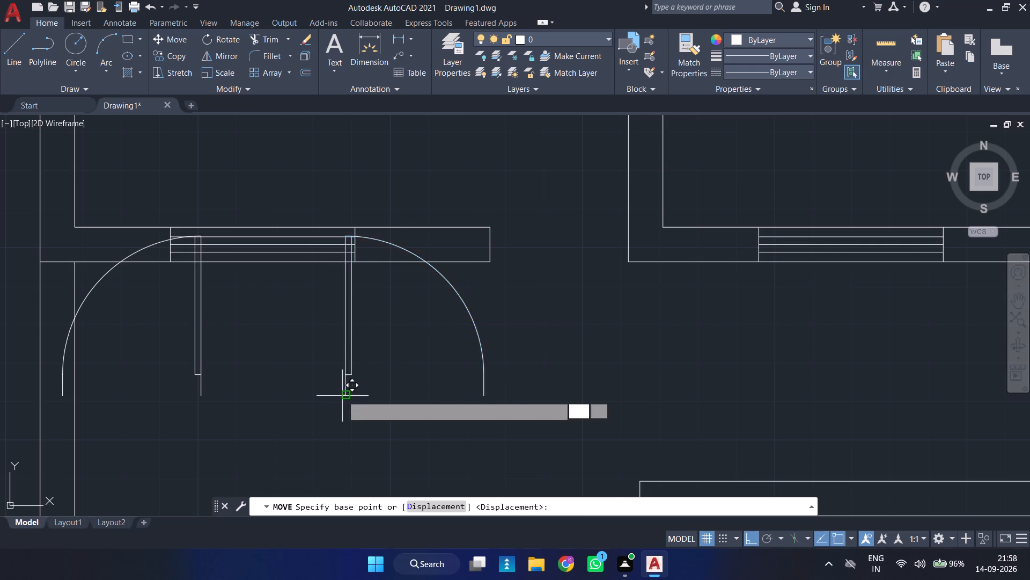
scroll(580, 330, "down", 2)
middle_click_drag(834, 308, 568, 387)
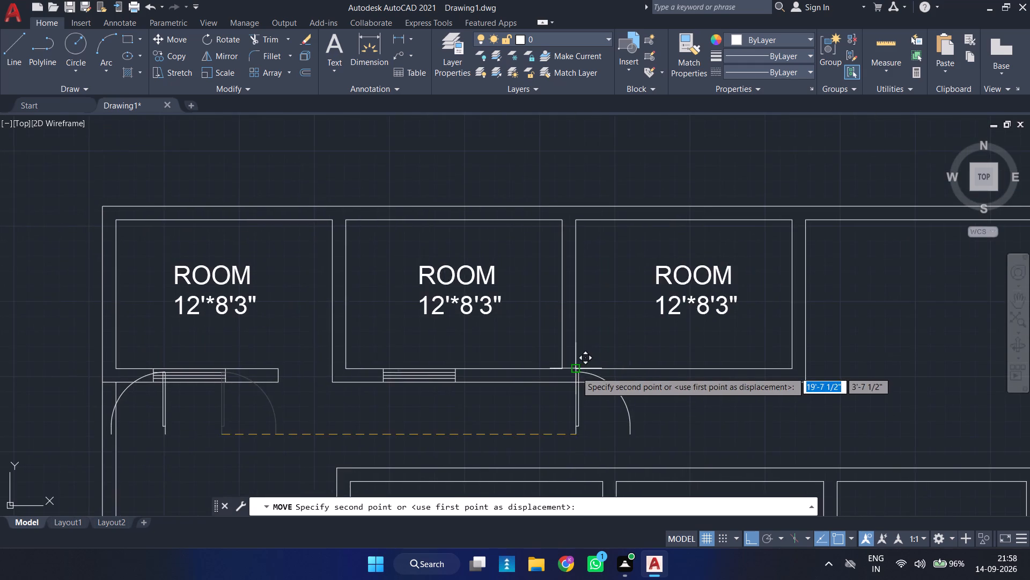
scroll(576, 372, "up", 2)
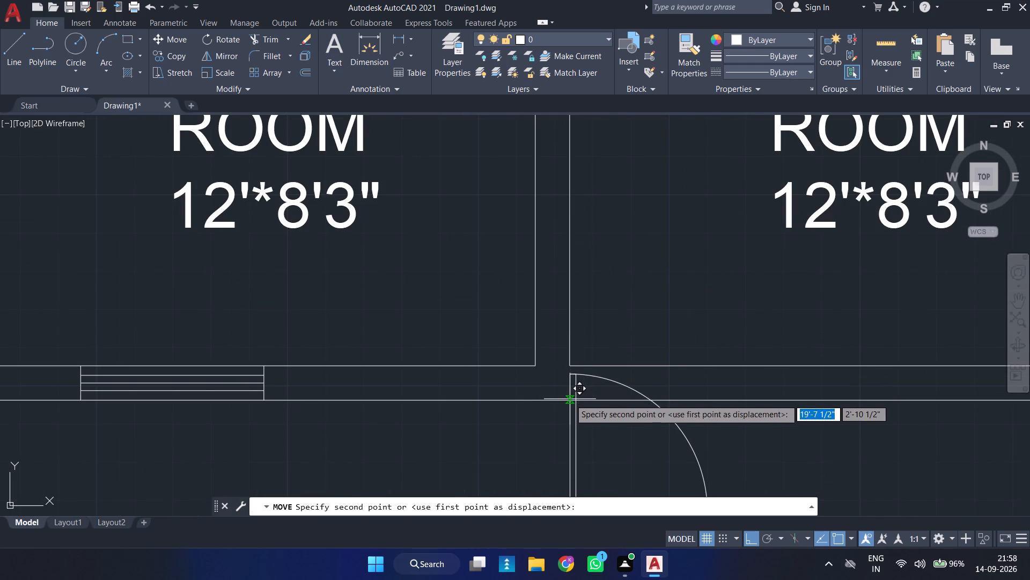
left_click(570, 399)
Move the mirrored door into the first room's door opening, placing its swing-side end on the left jamb line.
scroll(587, 393, "up", 3)
middle_click_drag(586, 386, 566, 431)
scroll(566, 426, "down", 7)
scroll(571, 422, "up", 2)
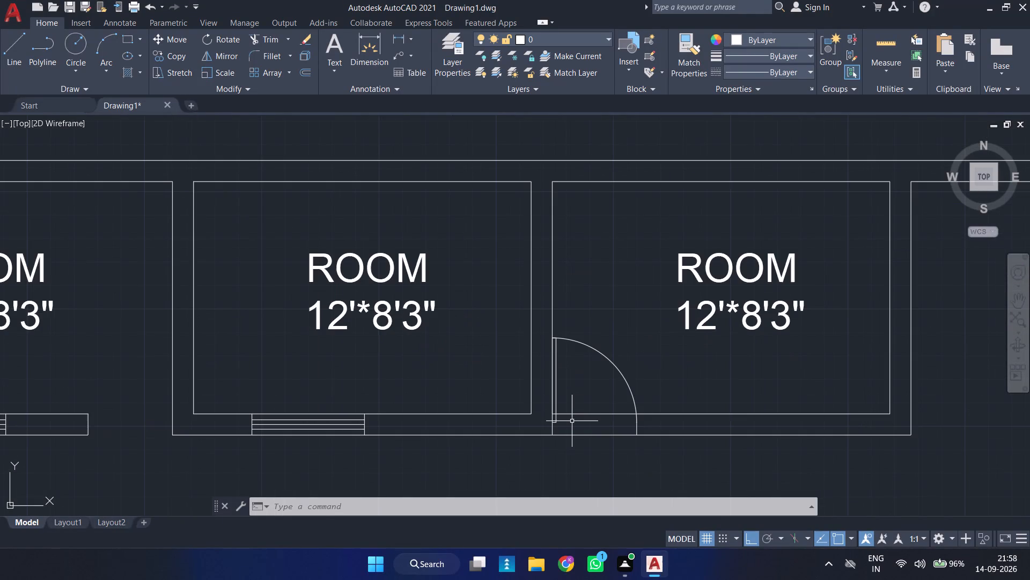
middle_click_drag(574, 420, 541, 403)
scroll(540, 399, "up", 1)
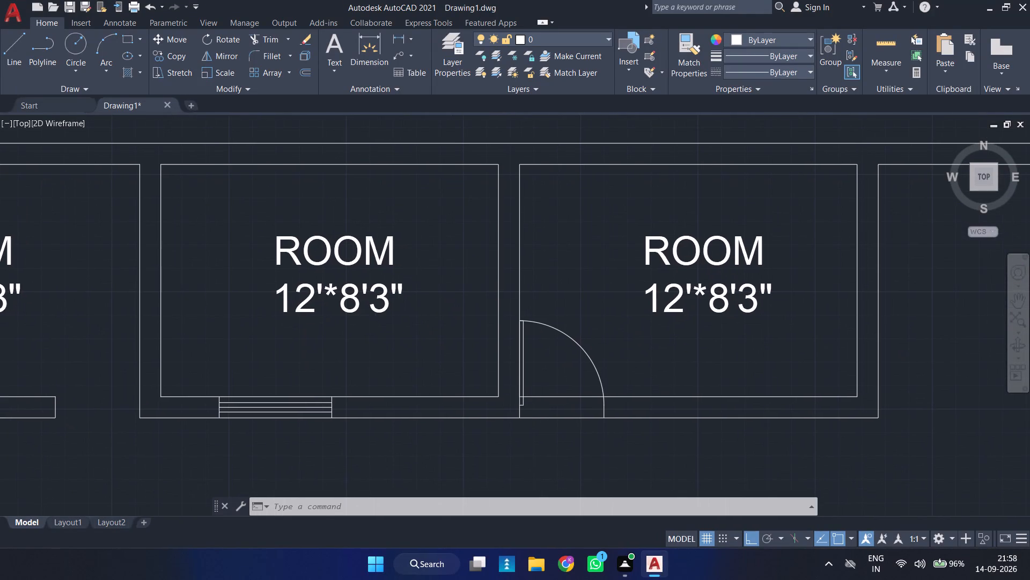
scroll(548, 378, "down", 2)
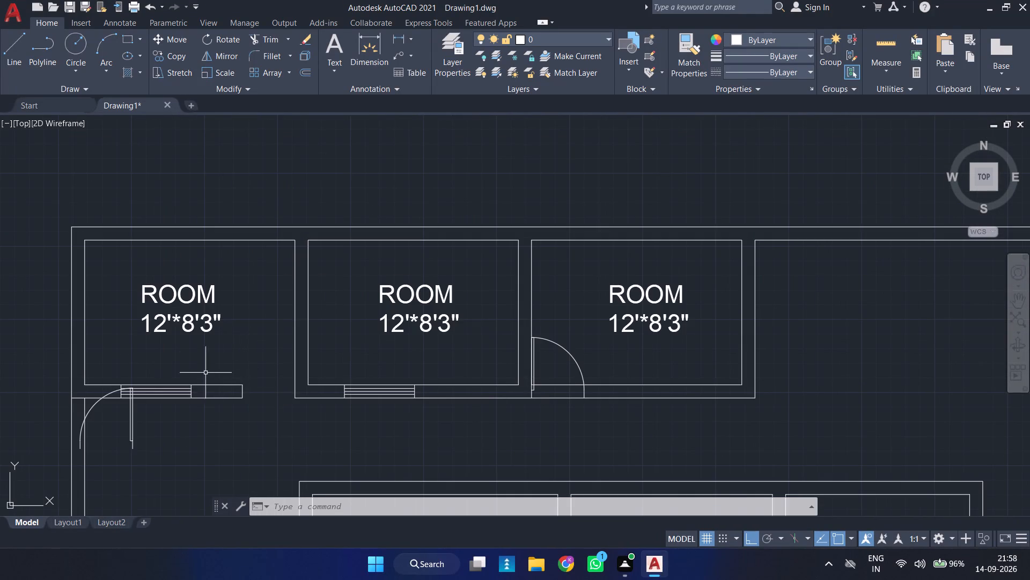
middle_click_drag(259, 436, 421, 399)
scroll(423, 398, "up", 1)
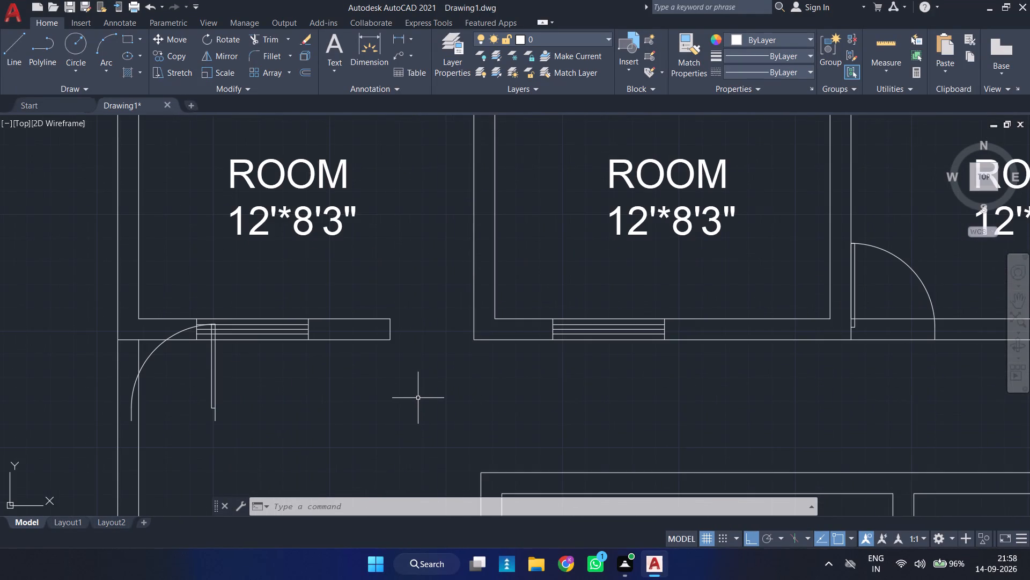
left_click(234, 378)
left_click(191, 378)
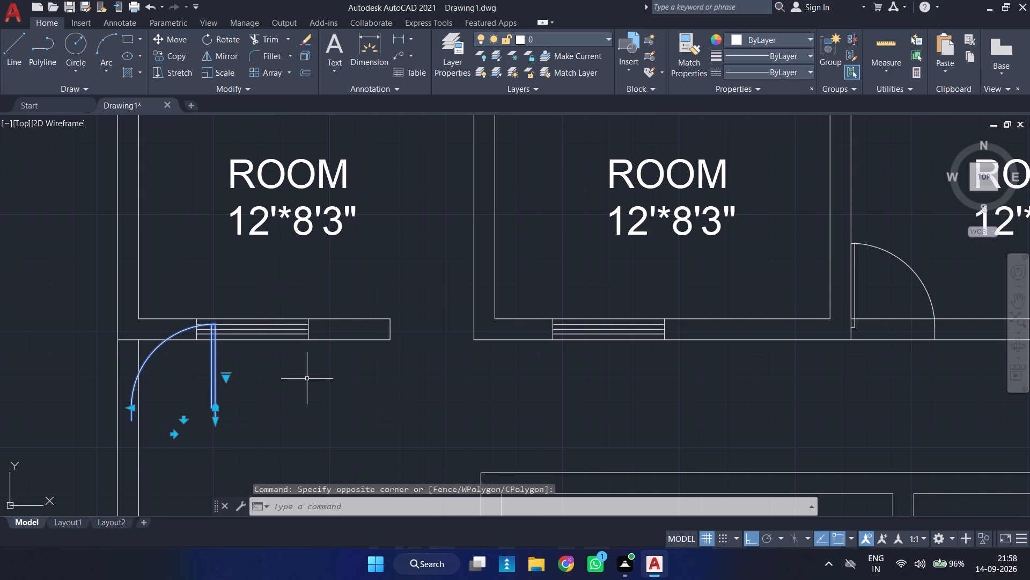
key("m")
key("Return")
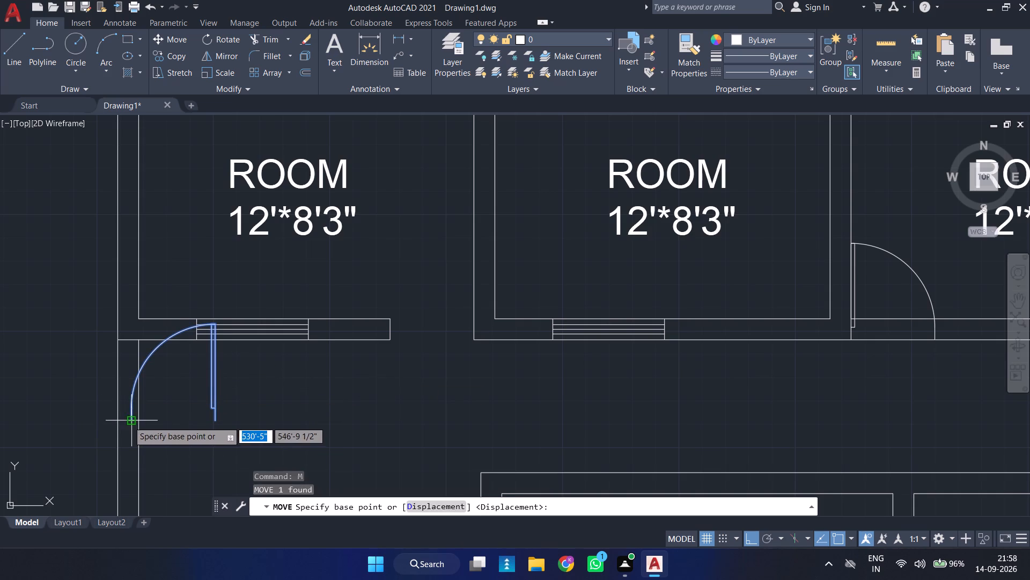
left_click(128, 421)
left_click(386, 331)
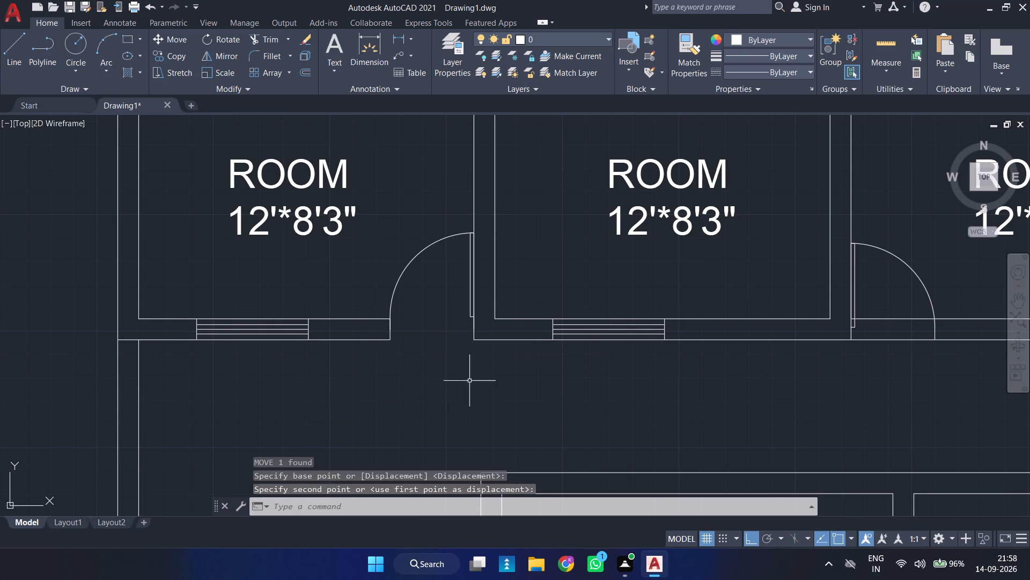
Move the first room's door and left jamb line 13'-6" right along the outer wall, in line with the third room's left wall.
middle_click_drag(501, 404, 418, 393)
scroll(428, 380, "down", 1)
middle_click_drag(555, 366, 493, 377)
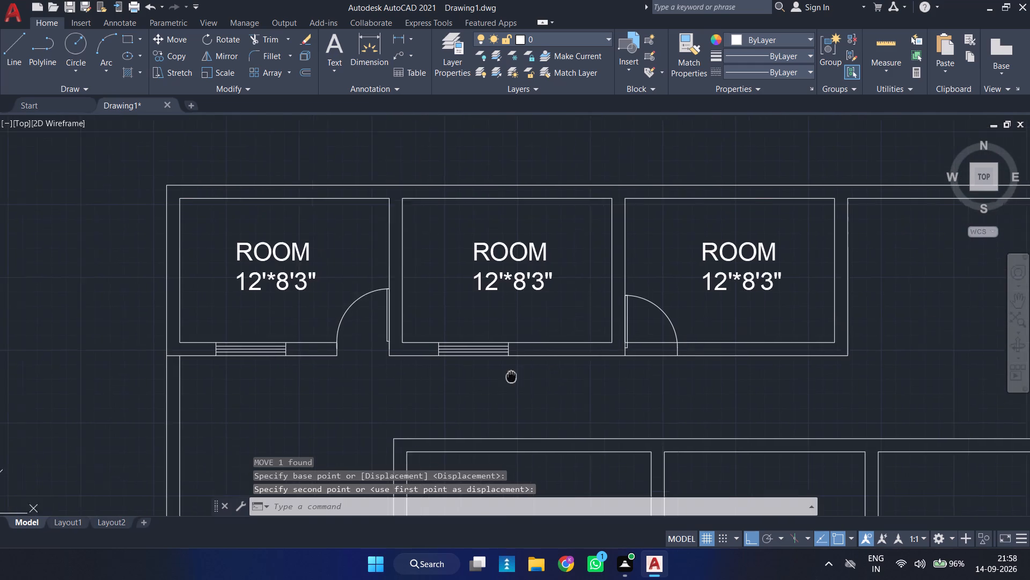
middle_click_drag(493, 377, 444, 378)
scroll(267, 343, "up", 2)
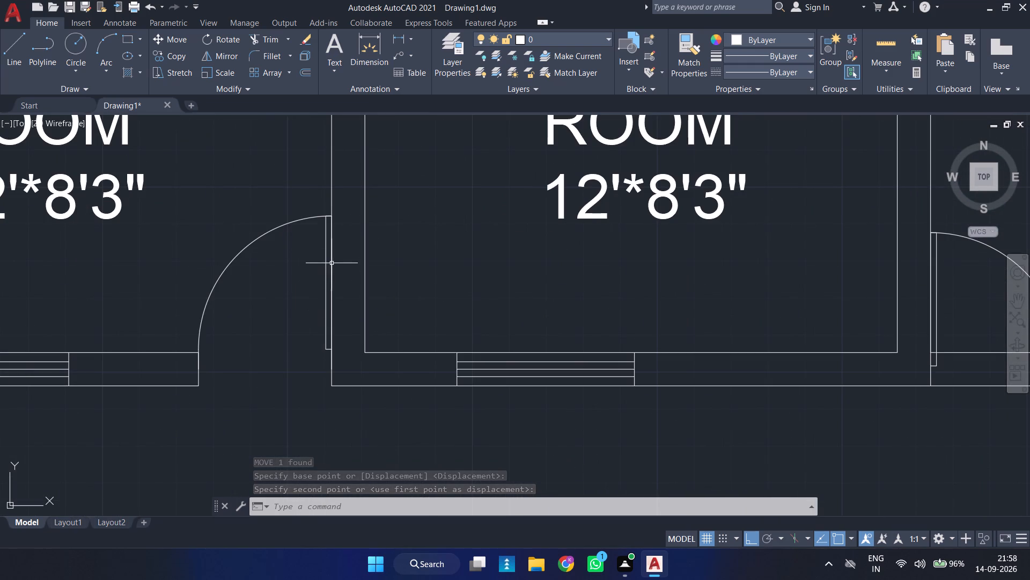
left_click(329, 259)
left_click(245, 241)
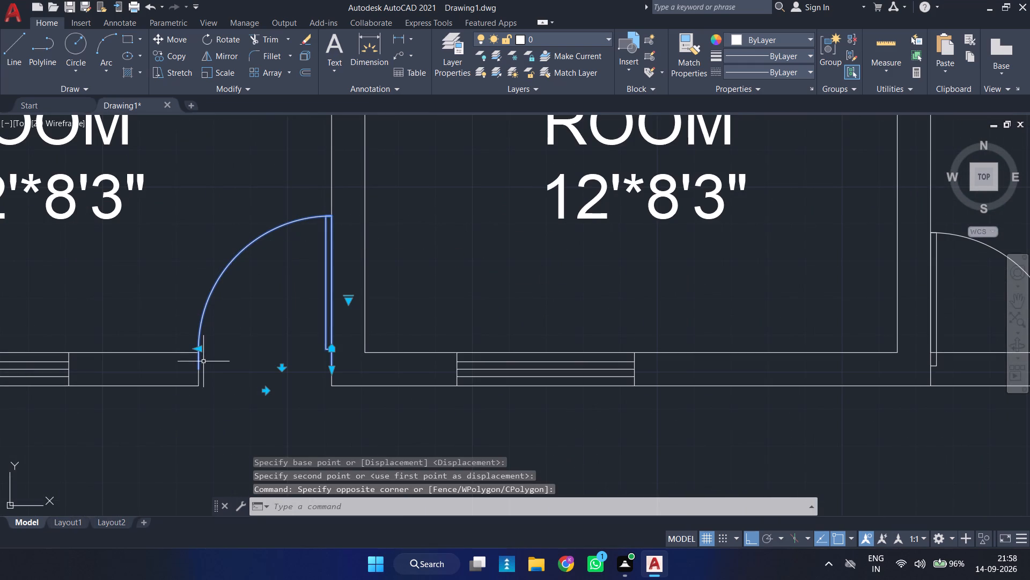
left_click(203, 374)
left_click(190, 377)
scroll(313, 346, "down", 2)
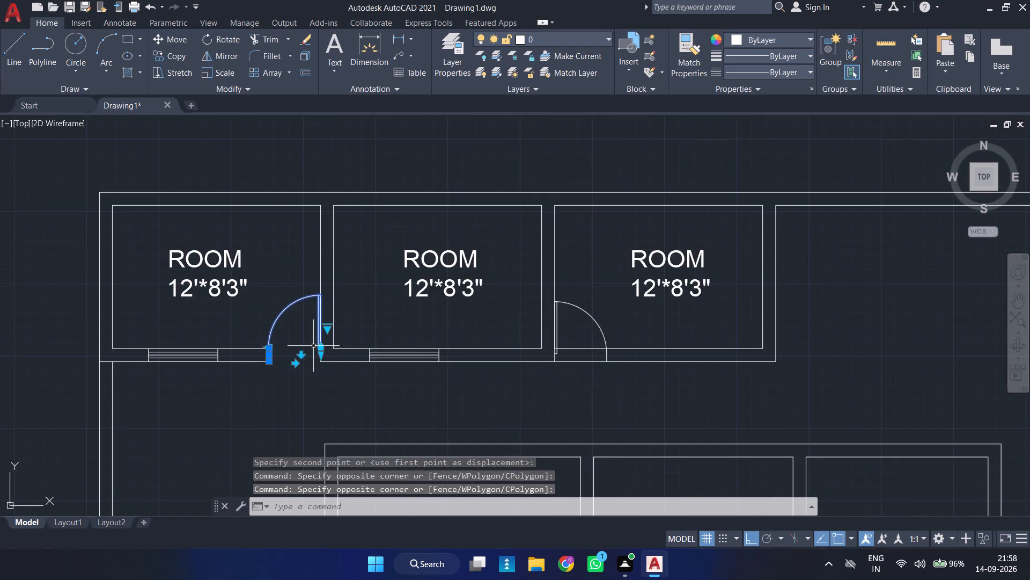
scroll(315, 352, "up", 2)
key("m")
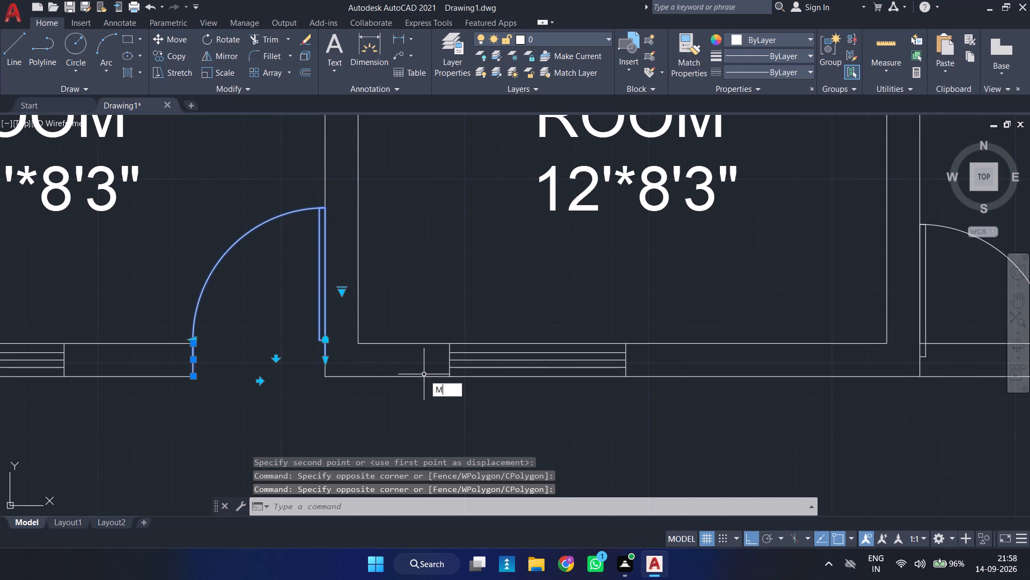
key("Return")
left_click(325, 373)
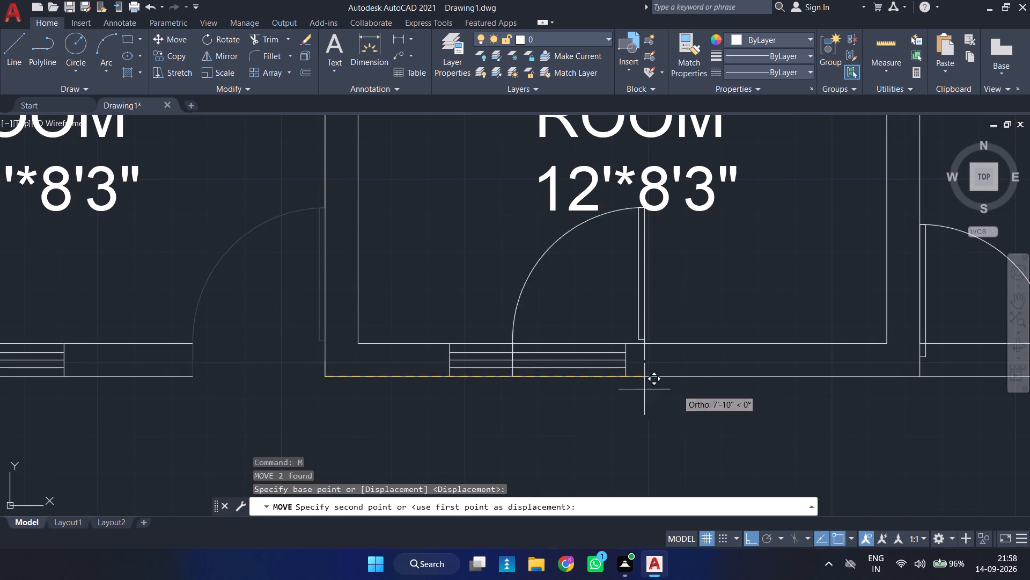
middle_click_drag(733, 396, 491, 408)
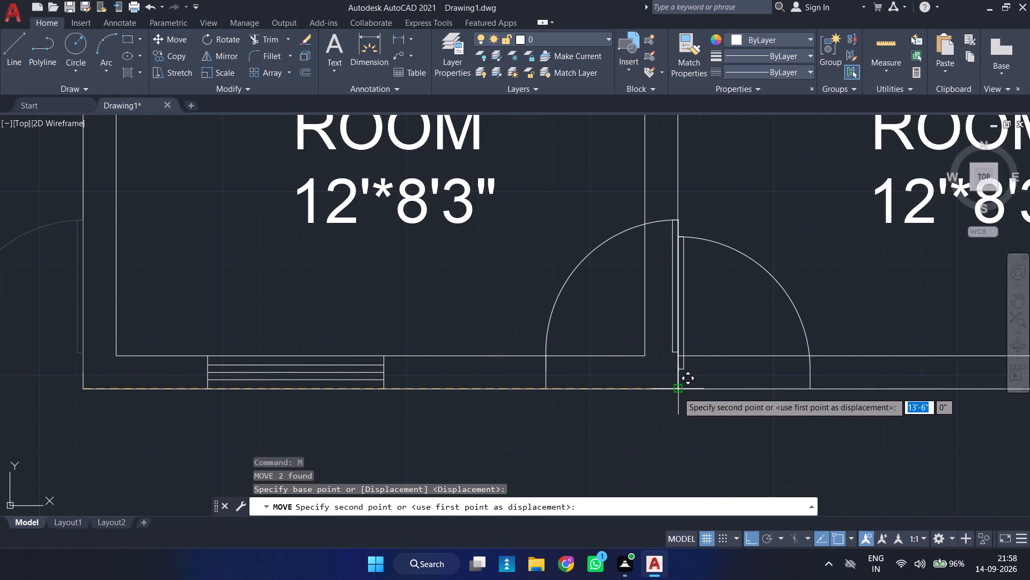
left_click(679, 392)
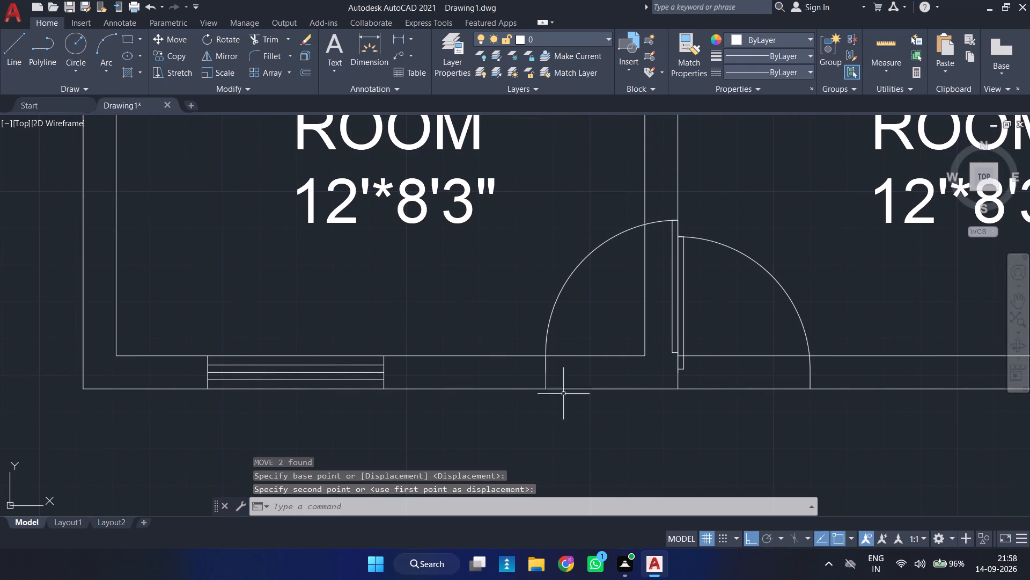
Move the second room's door and its jamb line left so the hinge side meets that room's right wall line.
middle_click_drag(592, 379, 441, 379)
scroll(464, 358, "down", 2)
scroll(465, 358, "up", 2)
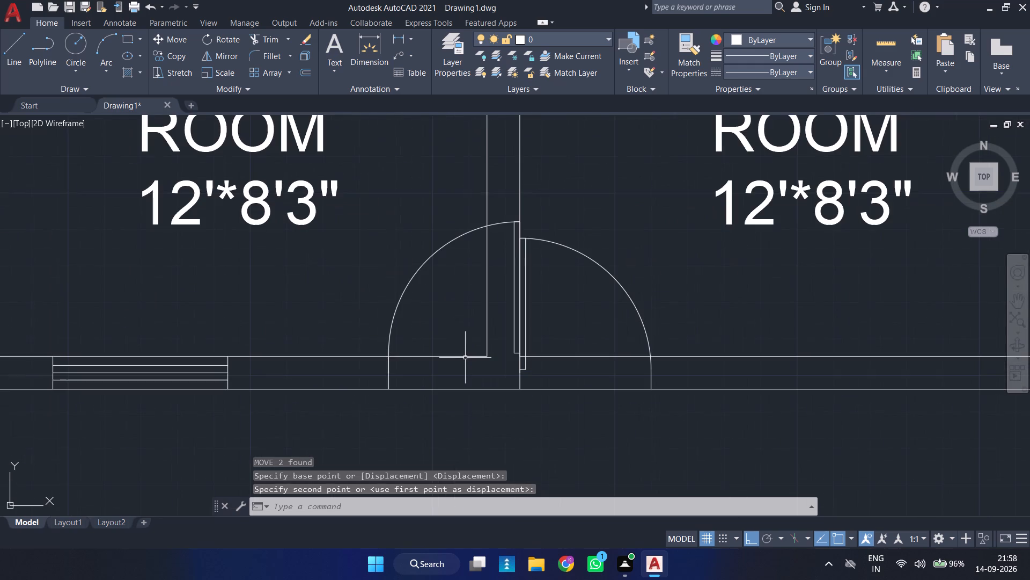
left_click(439, 313)
left_click(370, 299)
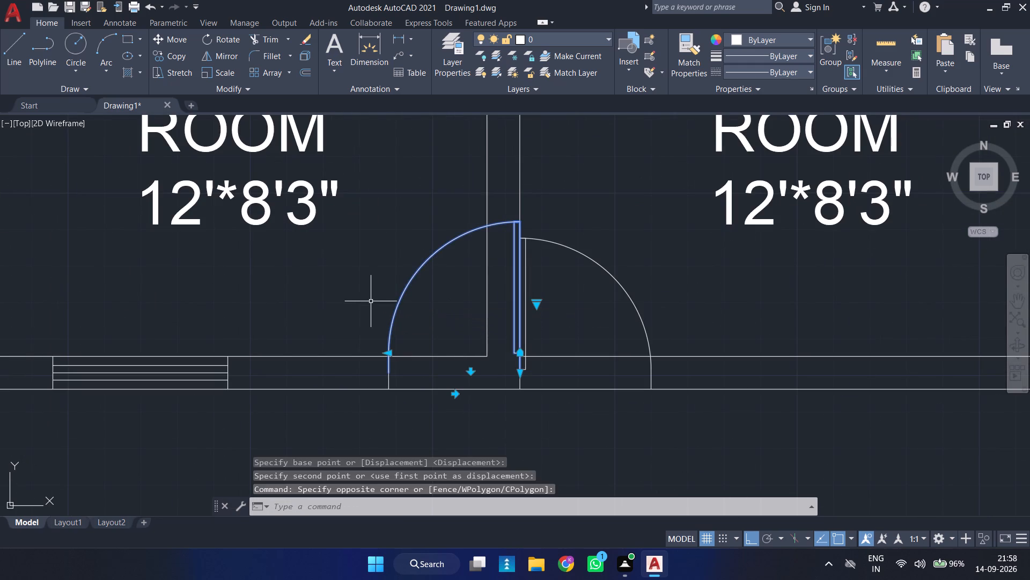
left_click_drag(397, 376, 383, 376)
left_click(376, 377)
key("m")
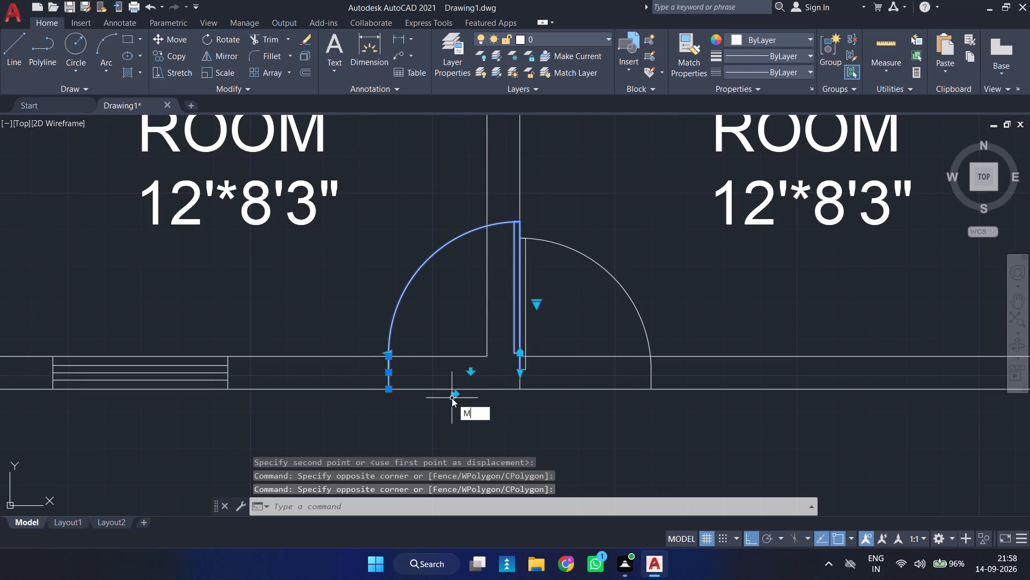
key("Return")
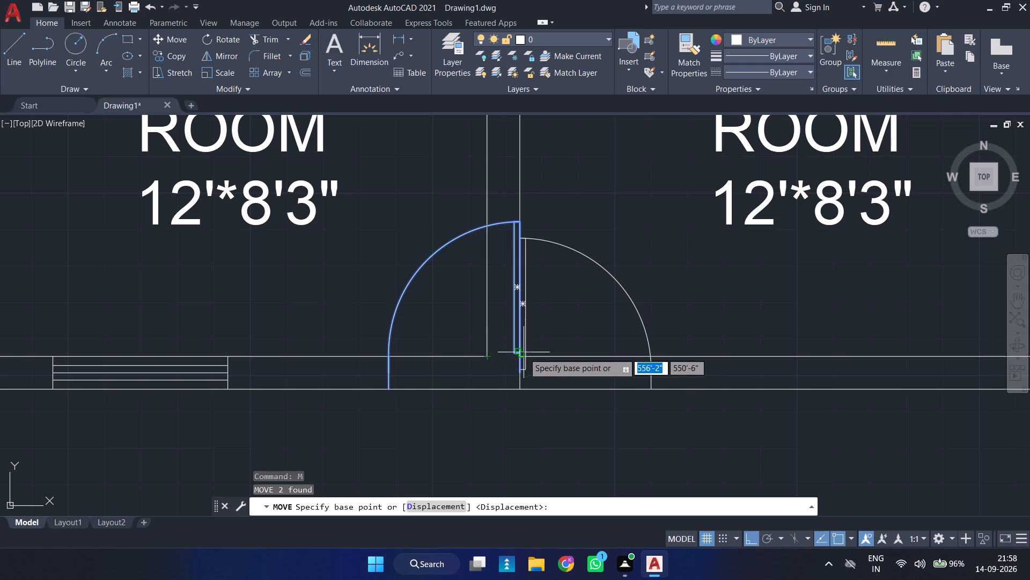
left_click(519, 358)
left_click(484, 360)
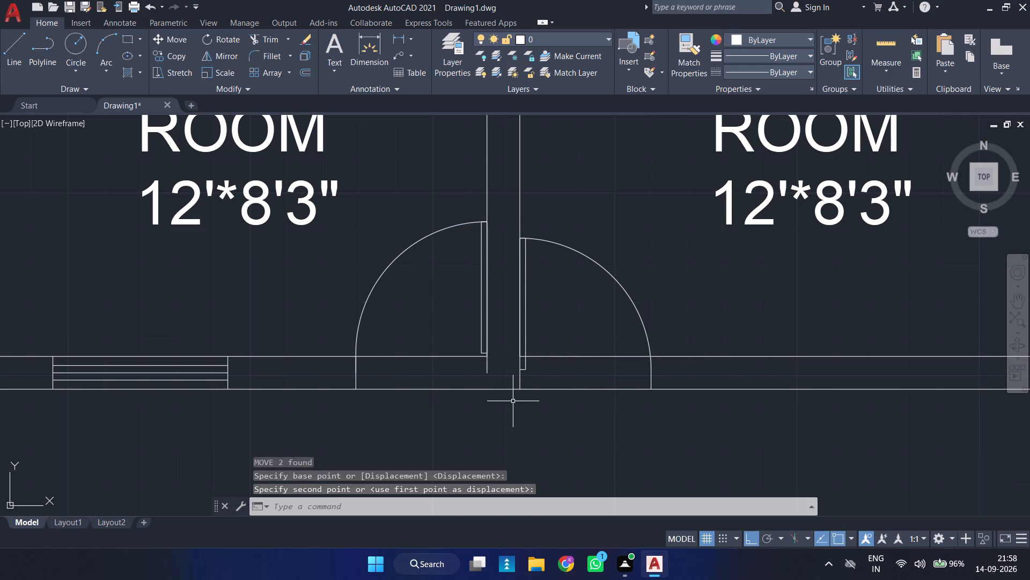
Extend the second room's right wall line down to the bottom outer wall line.
scroll(506, 398, "up", 1)
scroll(506, 398, "down", 1)
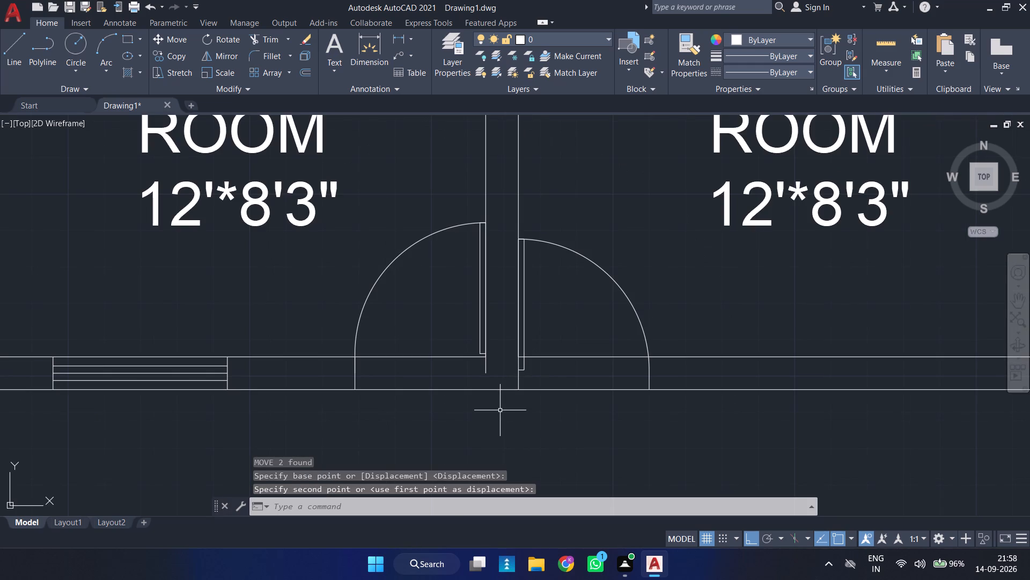
type("EX")
key("Return")
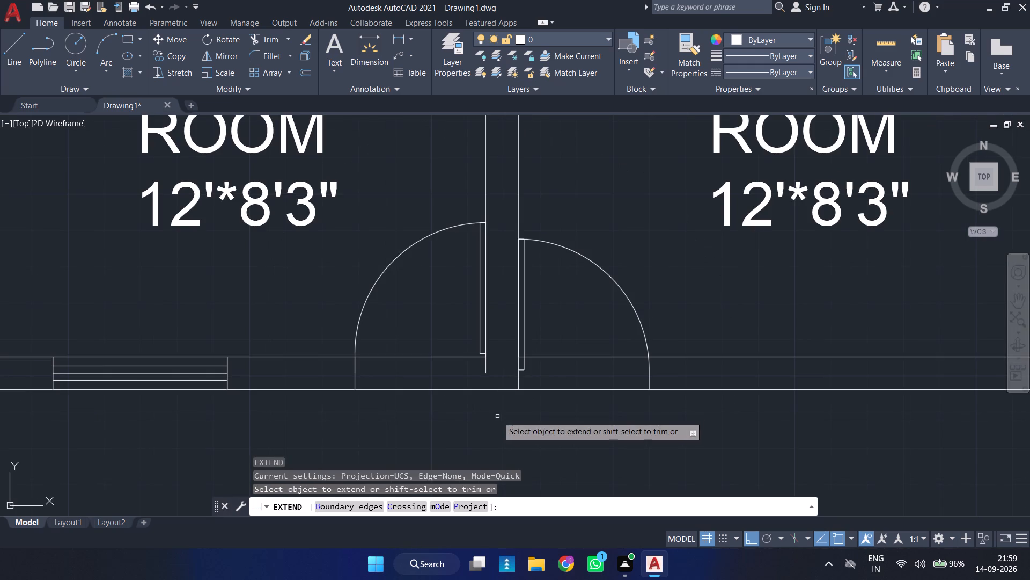
left_click(484, 214)
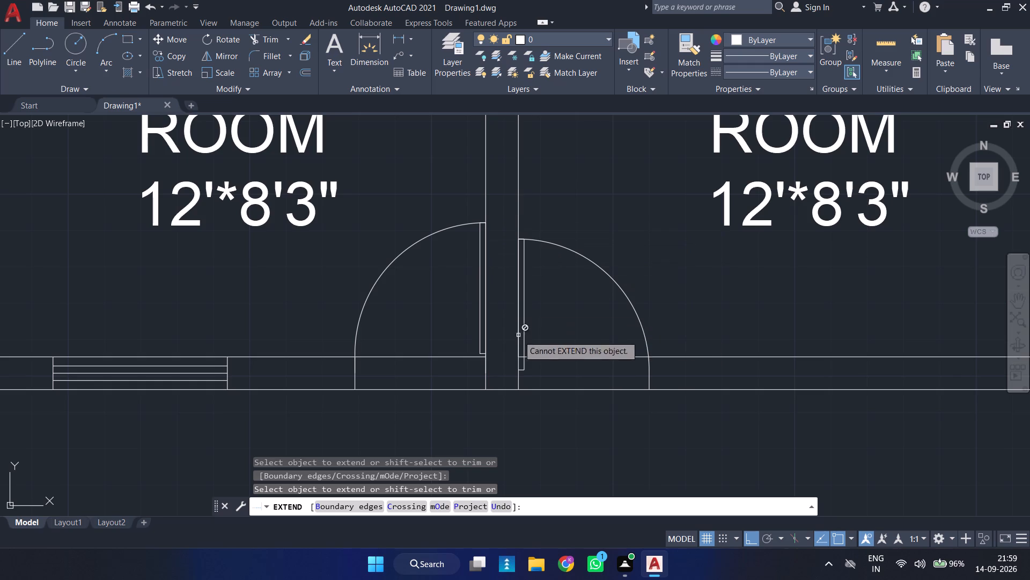
key("Escape")
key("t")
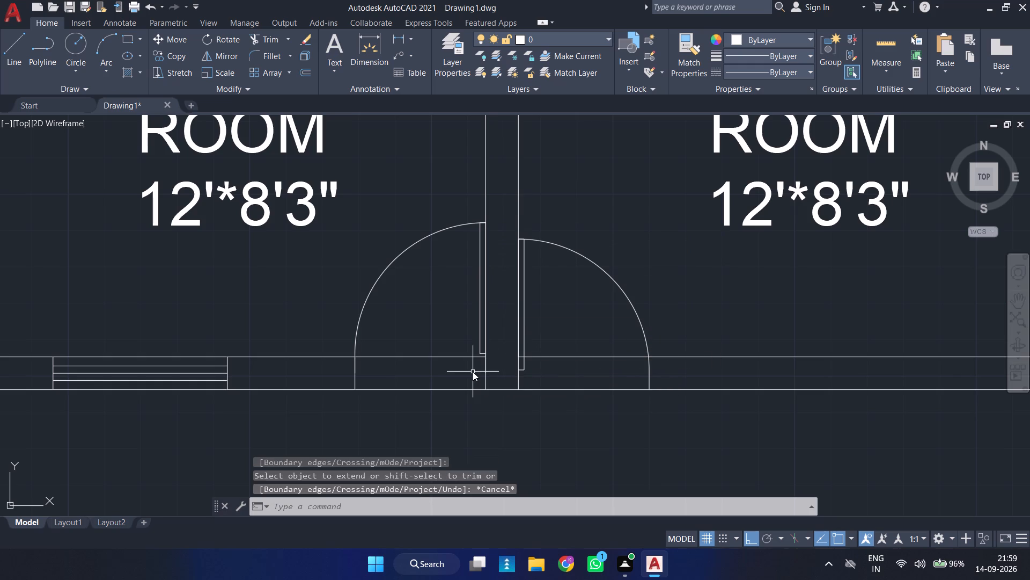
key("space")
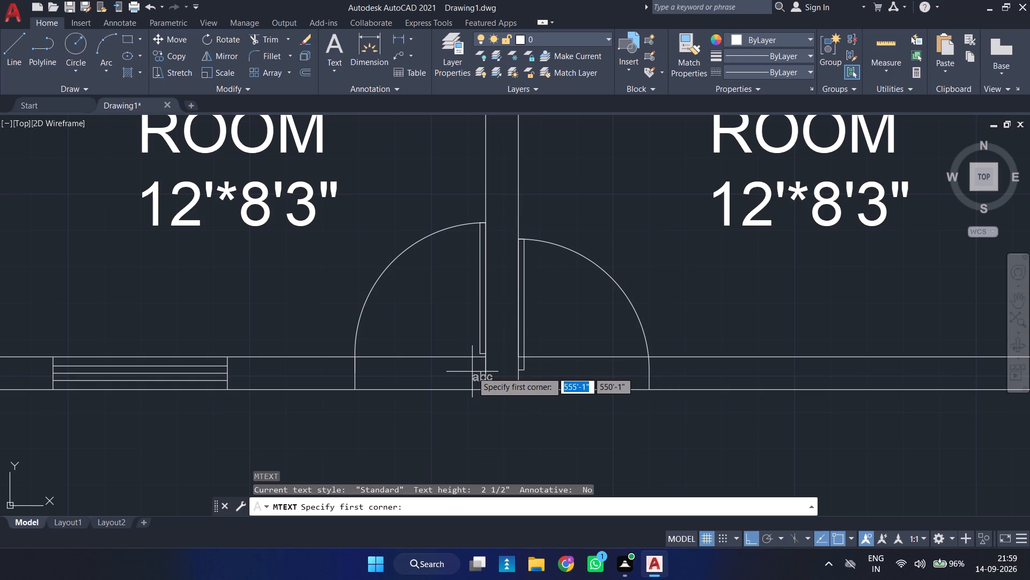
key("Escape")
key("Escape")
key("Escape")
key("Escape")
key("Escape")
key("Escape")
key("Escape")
Trim both bottom wall lines between the jamb and the right wall to open the second room's doorway.
type("TR")
key("space")
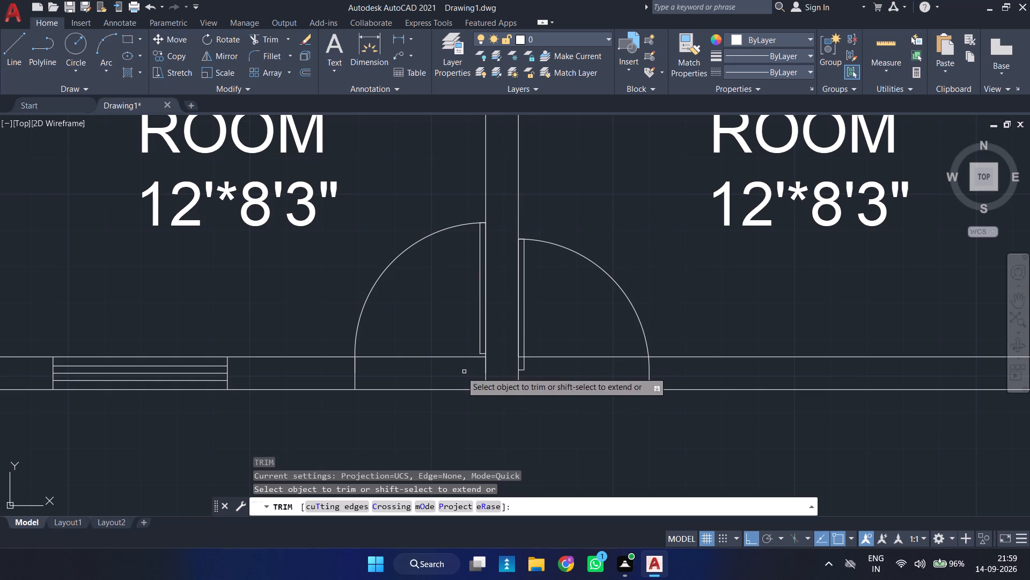
left_click_drag(431, 325, 430, 434)
scroll(432, 416, "down", 3)
middle_click_drag(426, 422, 450, 397)
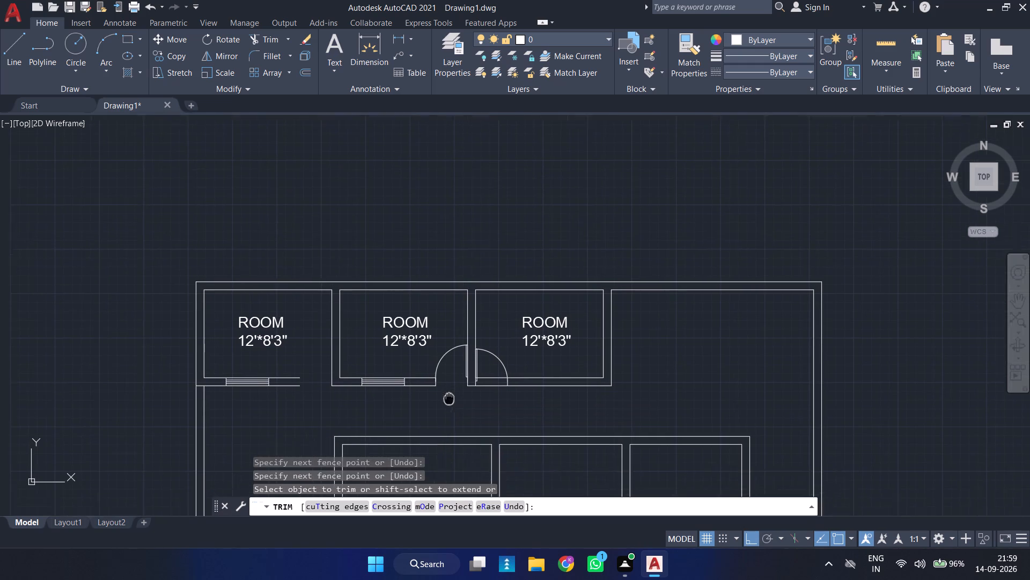
scroll(318, 392, "up", 1)
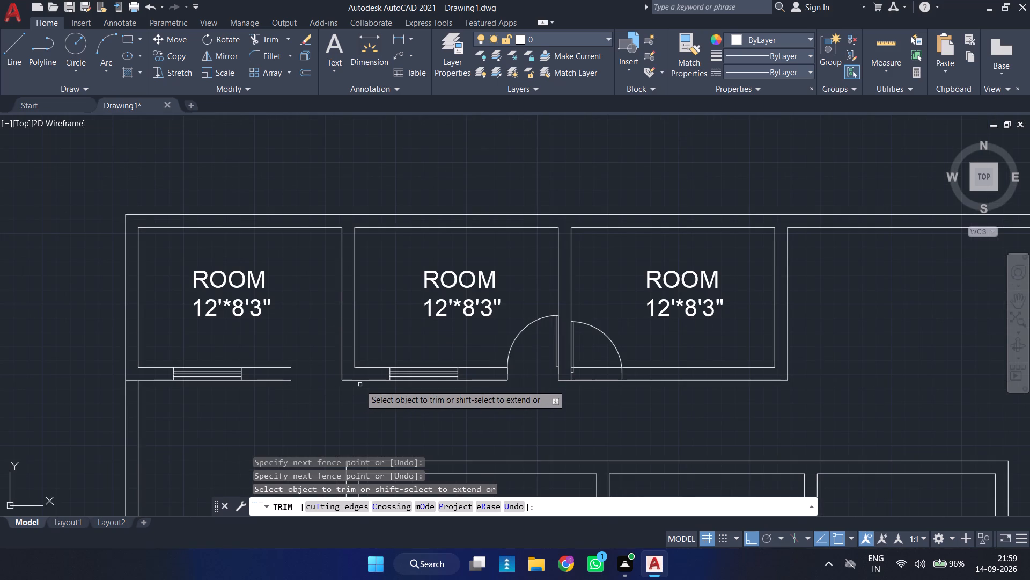
key("Escape")
Copy the second room's door and jamb line into the first room's opening, placing the jamb at the cut wall end.
scroll(551, 356, "up", 1)
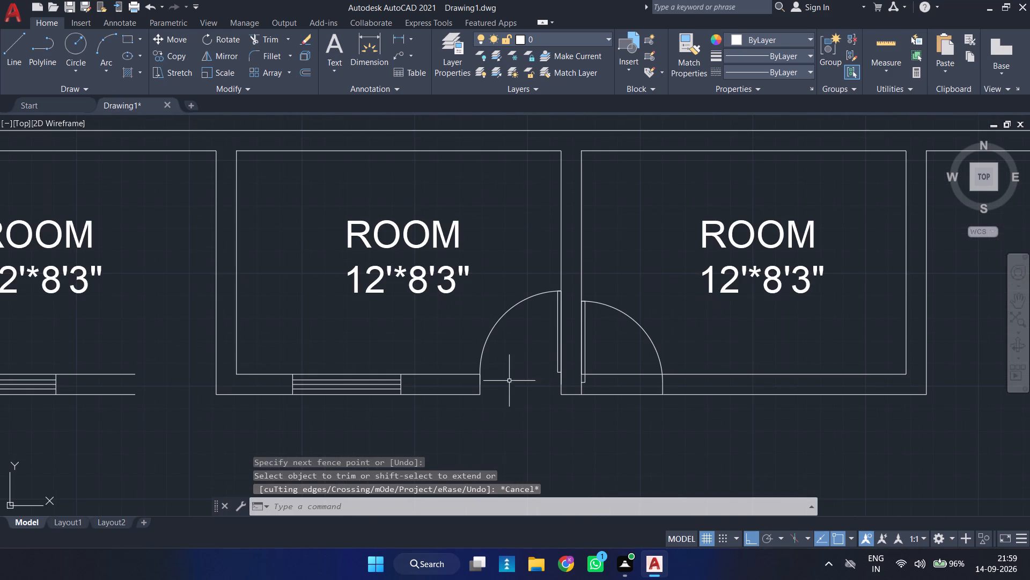
left_click(506, 382)
left_click(474, 383)
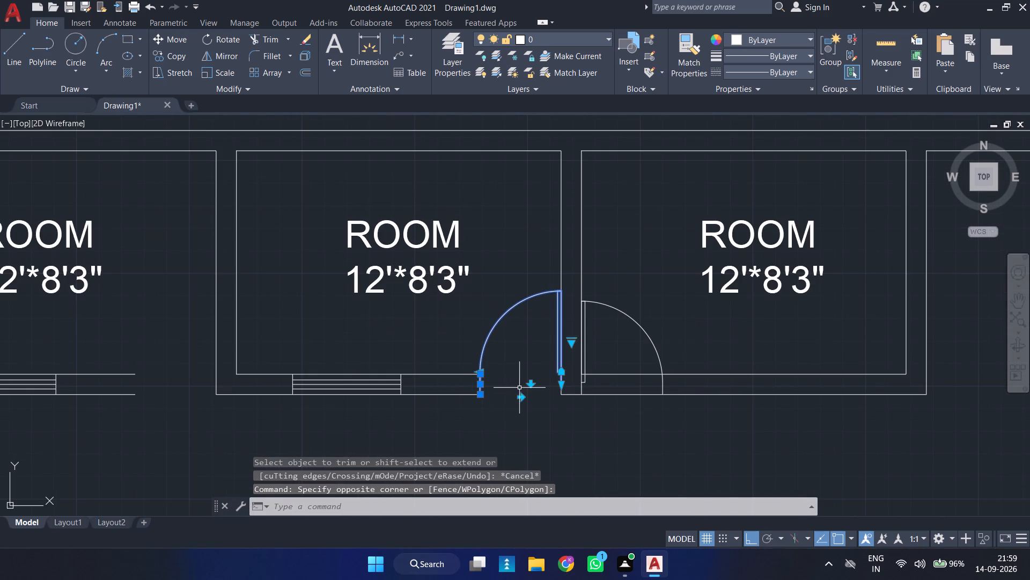
type("CO")
key("Return")
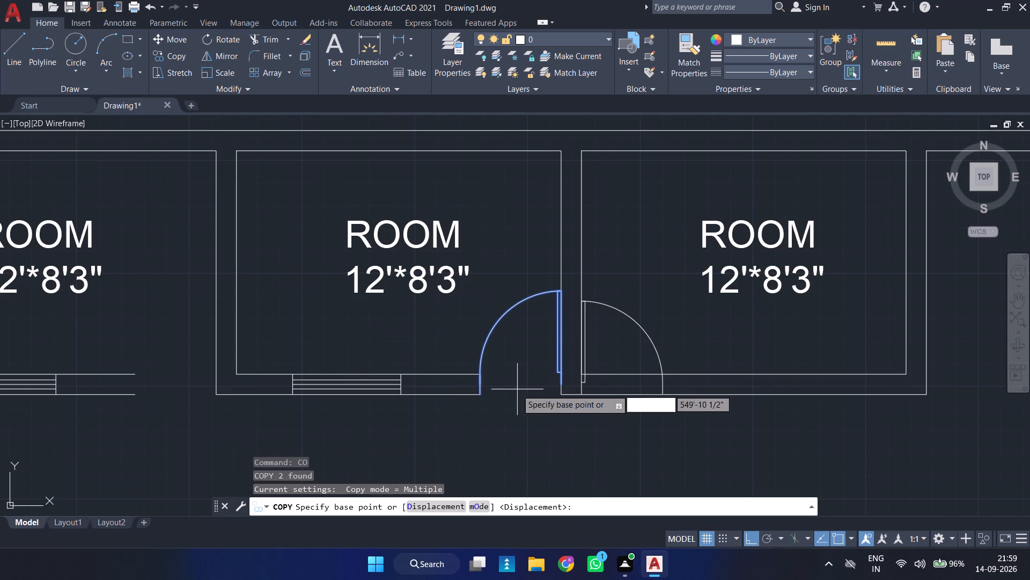
left_click(482, 396)
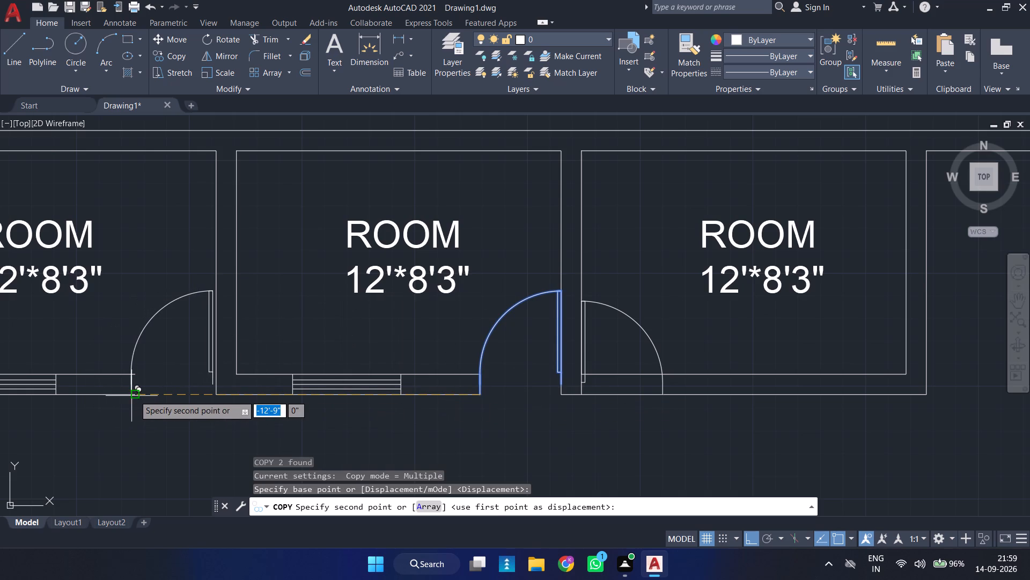
left_click(138, 395)
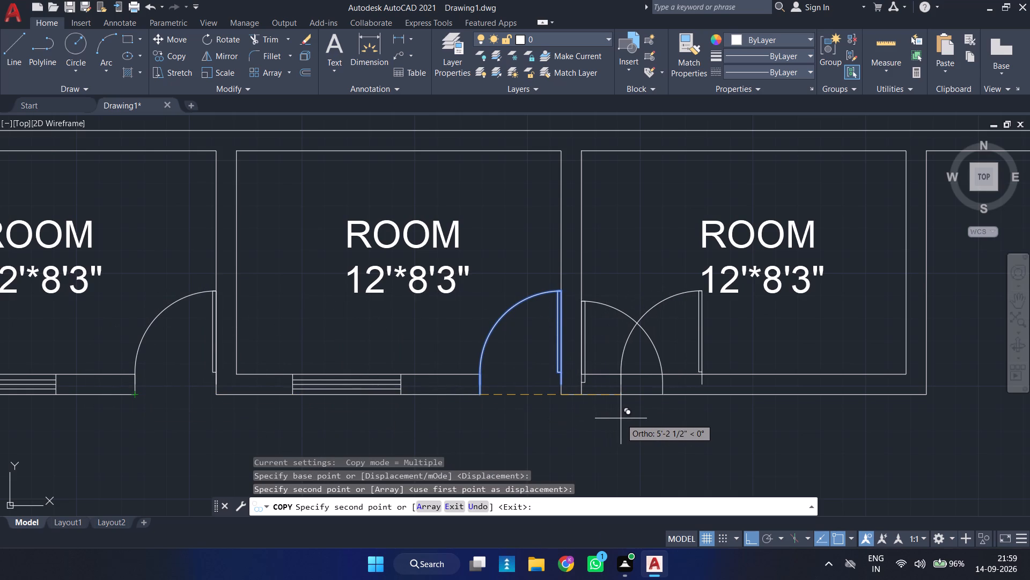
key("Escape")
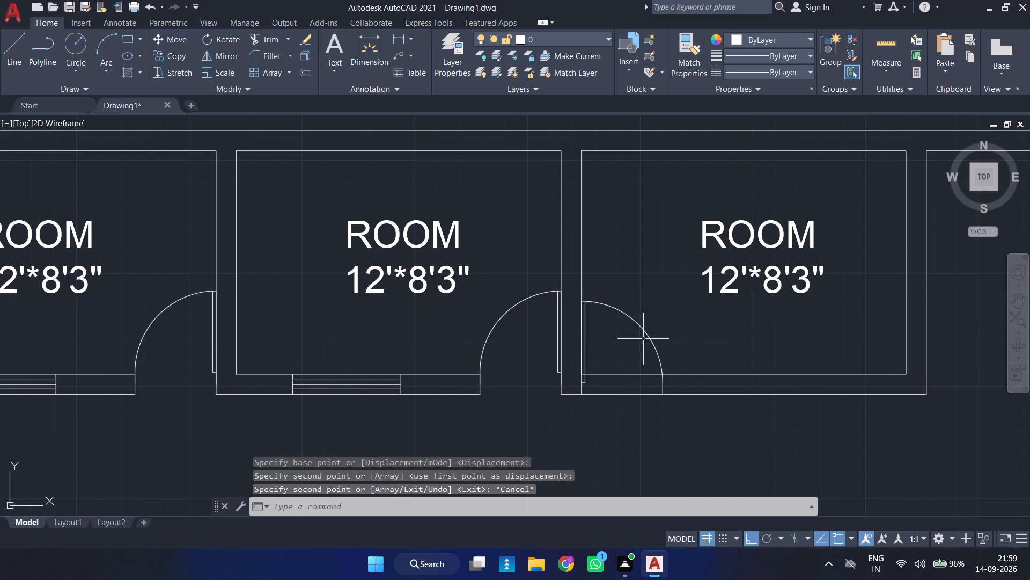
Delete the existing door from the third room.
left_click(653, 328)
left_click(631, 345)
key("Delete")
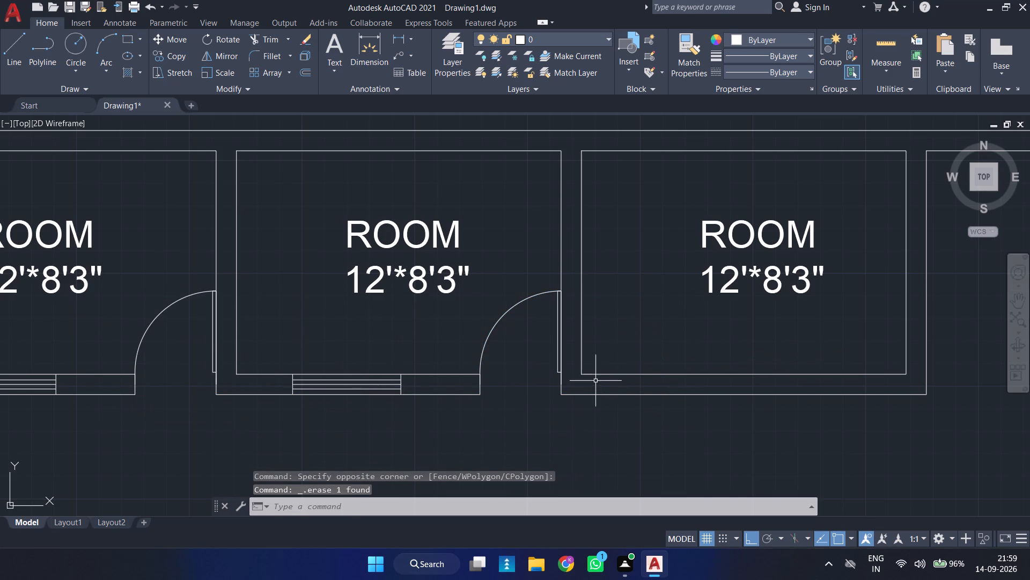
Mirror the second room's door and jamb line into the third room about the partition wall's vertical centre line, keeping the originals.
left_click(483, 389)
left_click(468, 387)
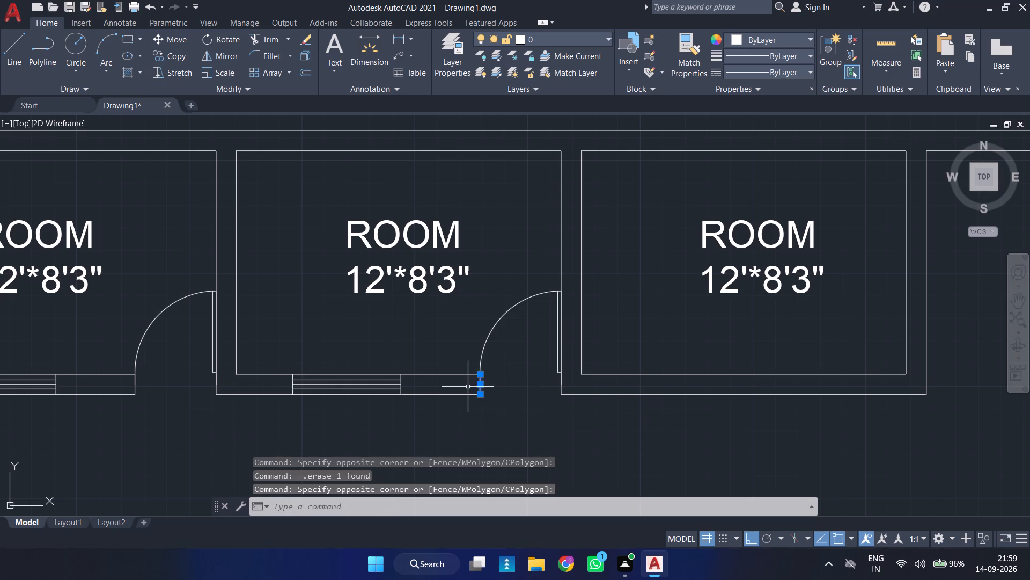
left_click(504, 353)
left_click(487, 331)
type("MI")
key("Return")
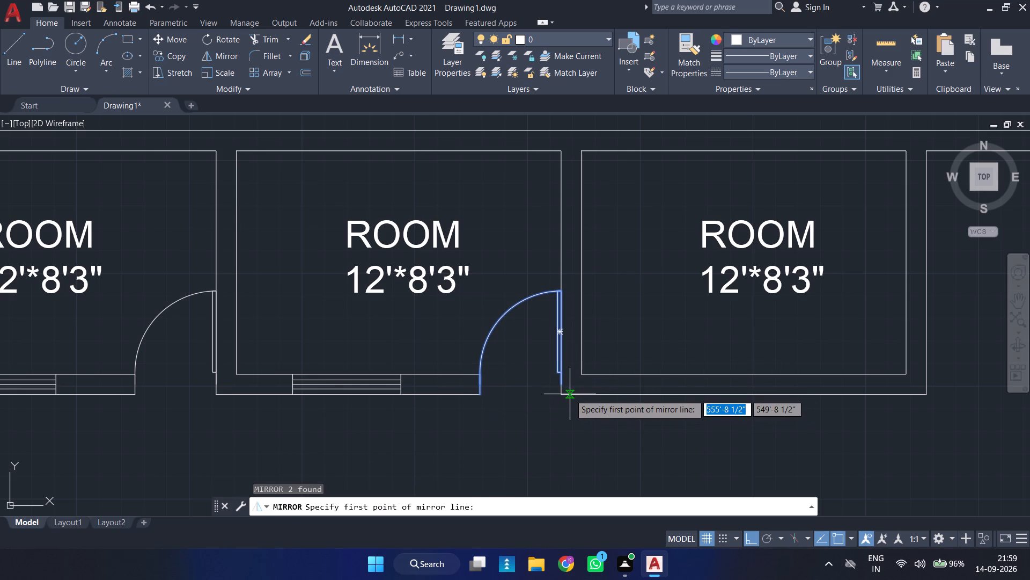
left_click(571, 152)
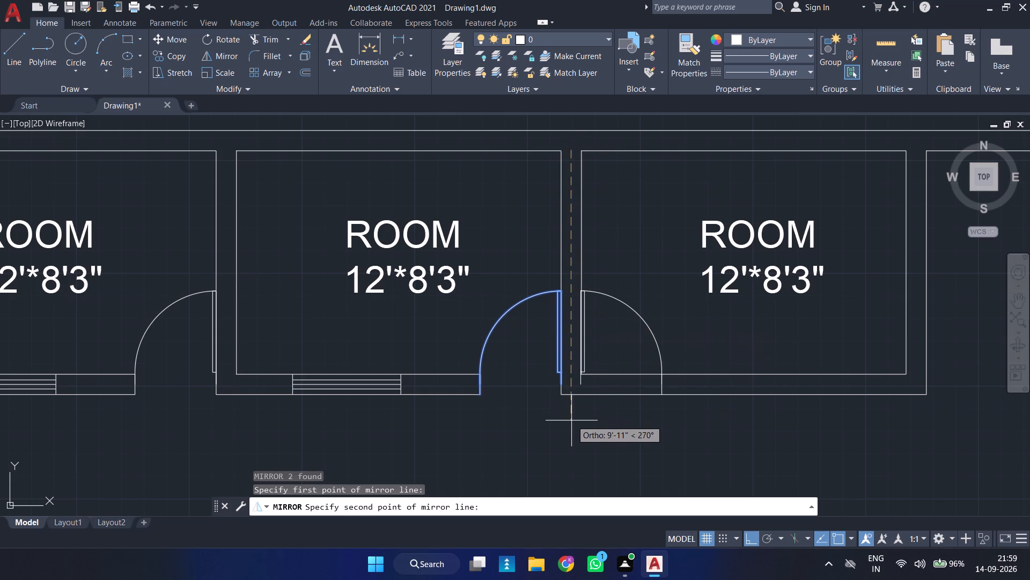
left_click(571, 421)
scroll(585, 417, "up", 1)
left_click_drag(617, 466, 571, 421)
Move the mirrored door and jamb line slightly right so the hinge side sits on the third room's left wall line.
scroll(571, 335, "up", 2)
left_click(595, 380)
left_click(568, 386)
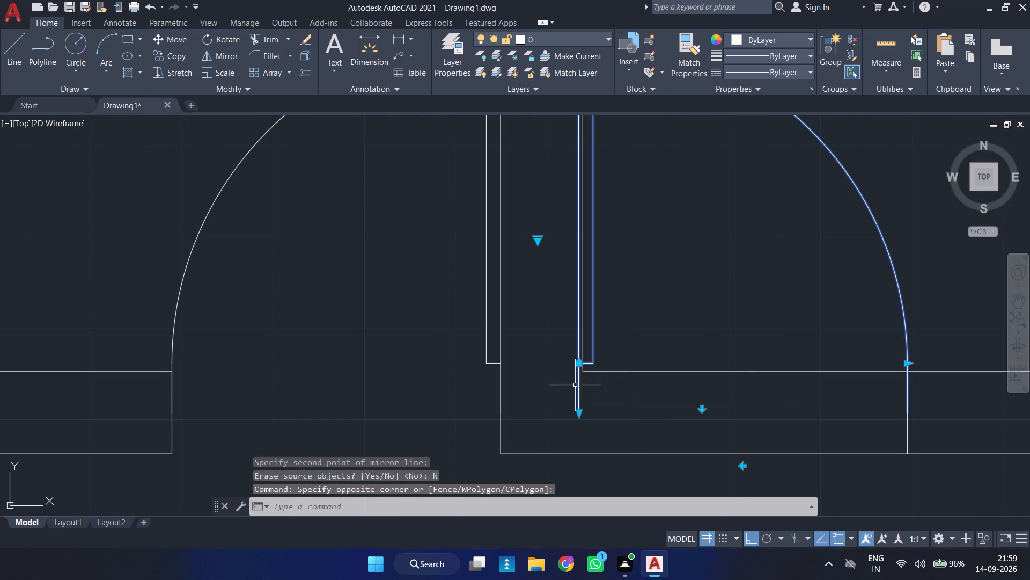
left_click(959, 423)
left_click(865, 418)
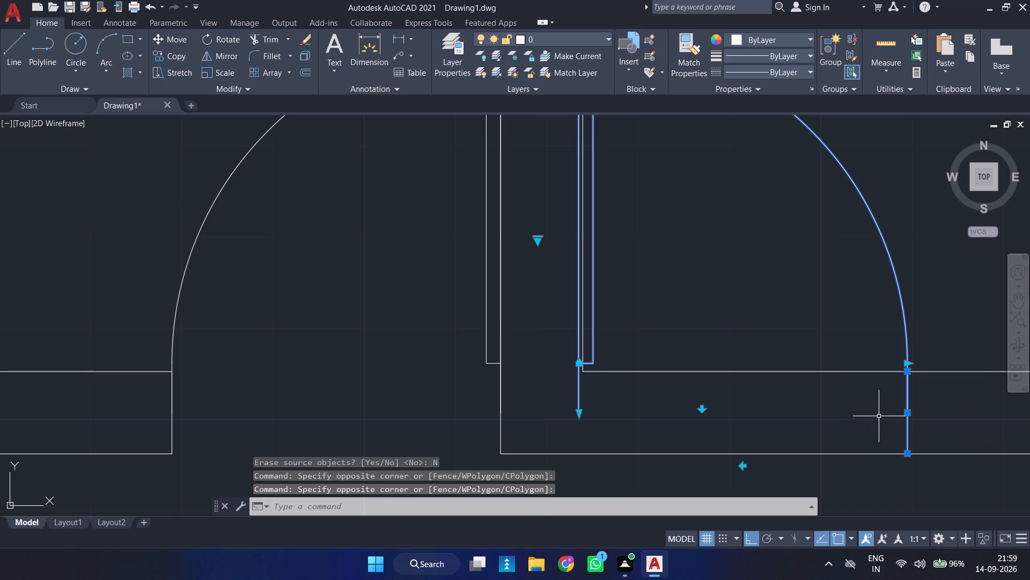
key("m")
key("Return")
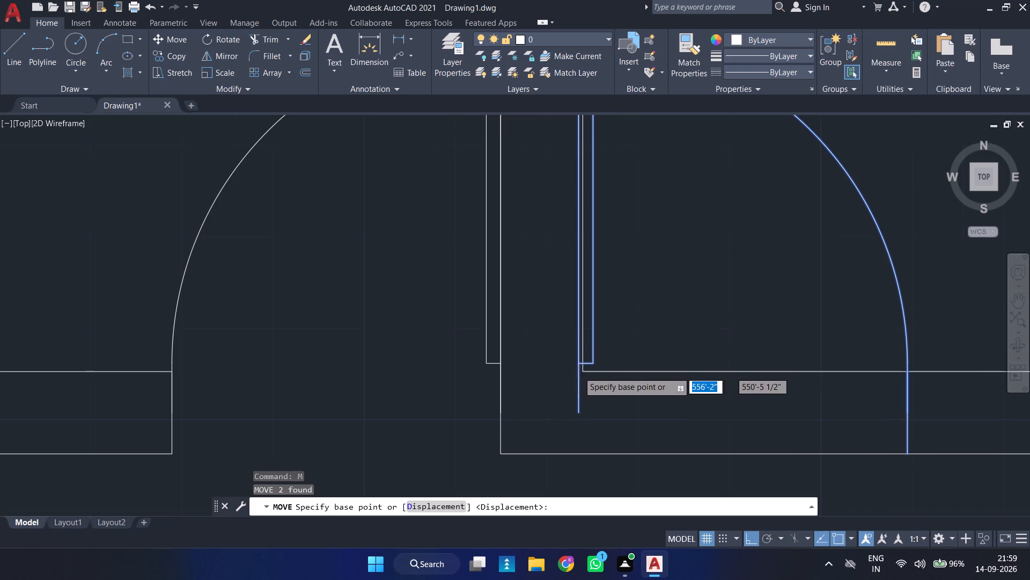
scroll(578, 372, "up", 1)
left_click(576, 362)
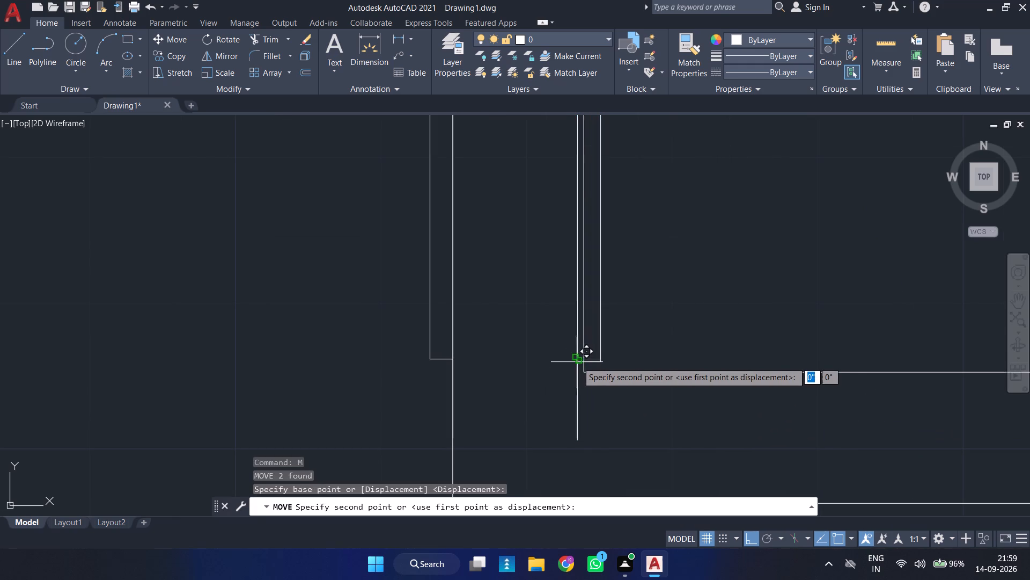
left_click(583, 361)
scroll(689, 367, "down", 3)
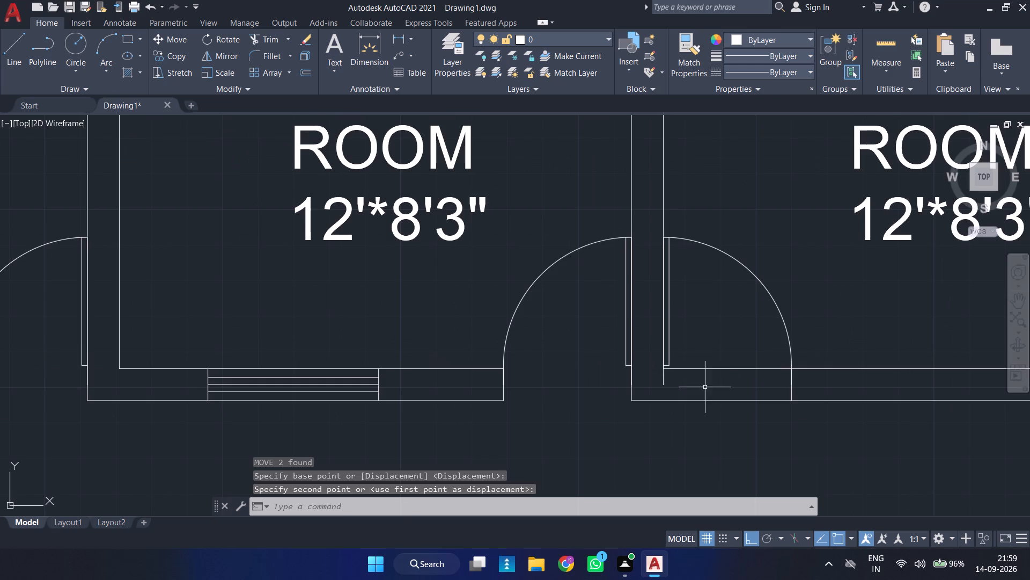
Extend the third room's left wall line down to the bottom outer wall line.
middle_click_drag(703, 389, 615, 369)
middle_click_drag(619, 337, 601, 372)
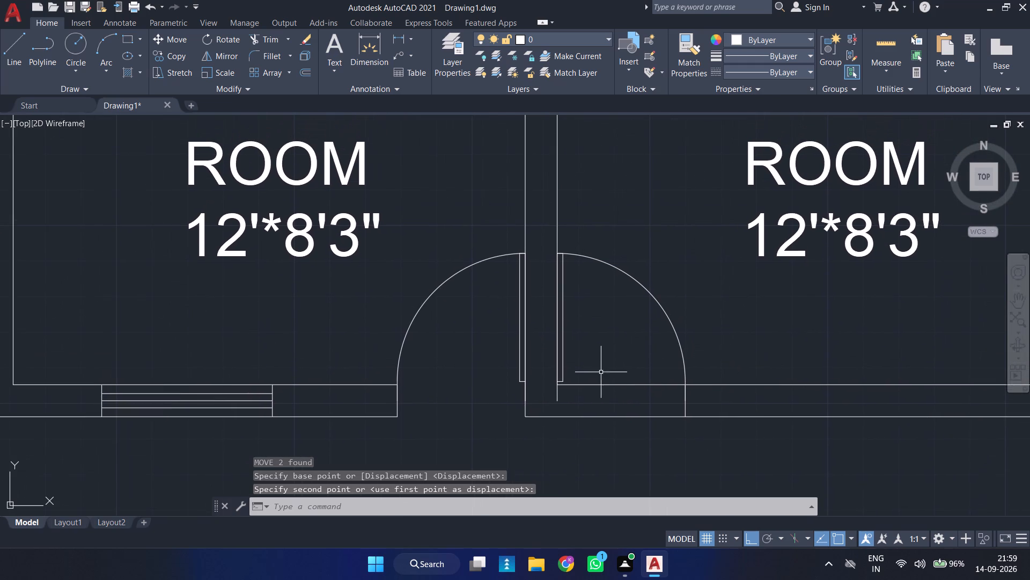
key("e")
key("x")
key("space")
left_click_drag(562, 216, 549, 225)
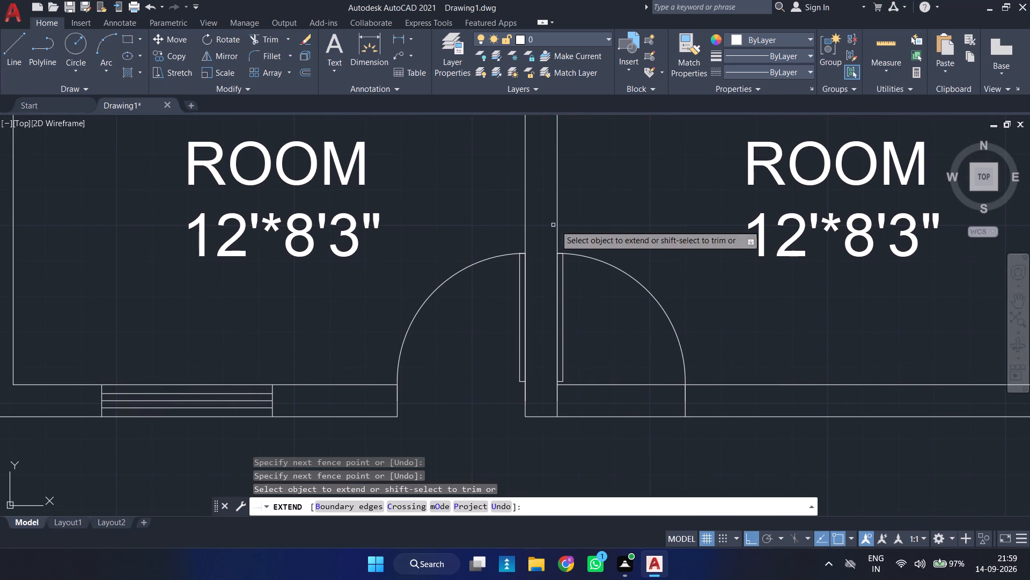
key("Escape")
Trim both bottom wall lines between the left wall and the jamb to open the third room's doorway.
type("TR")
key("space")
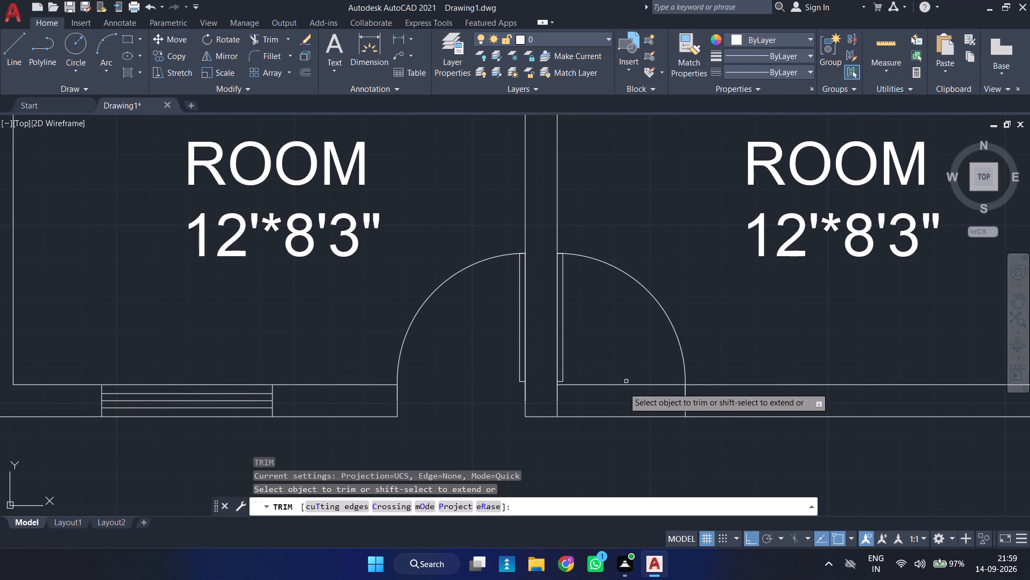
left_click_drag(619, 378, 608, 427)
scroll(613, 413, "down", 2)
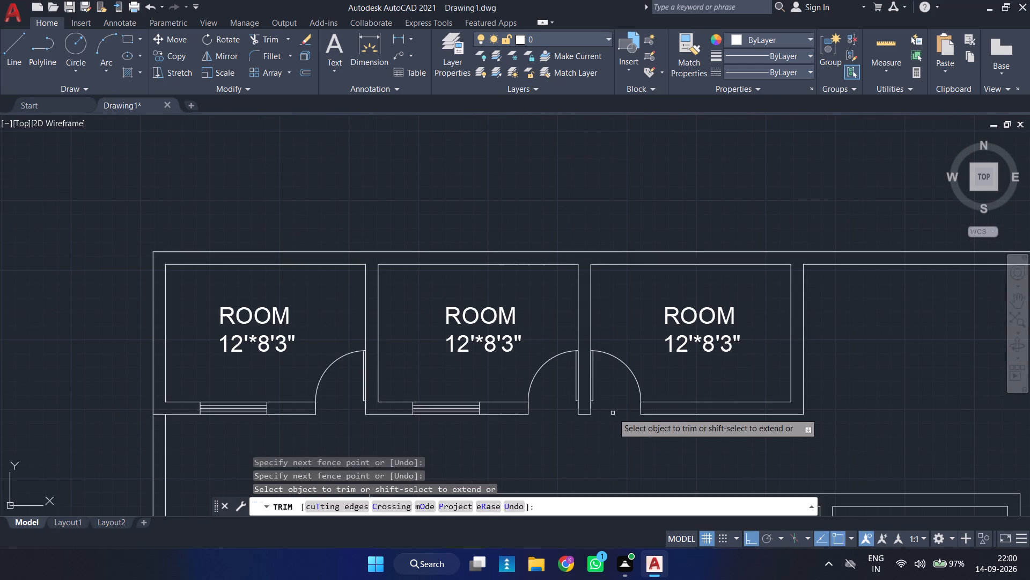
middle_click_drag(609, 434, 597, 389)
key("Escape")
Copy the second room's window into the third room's bottom wall, about 17' to the right.
scroll(444, 371, "down", 2)
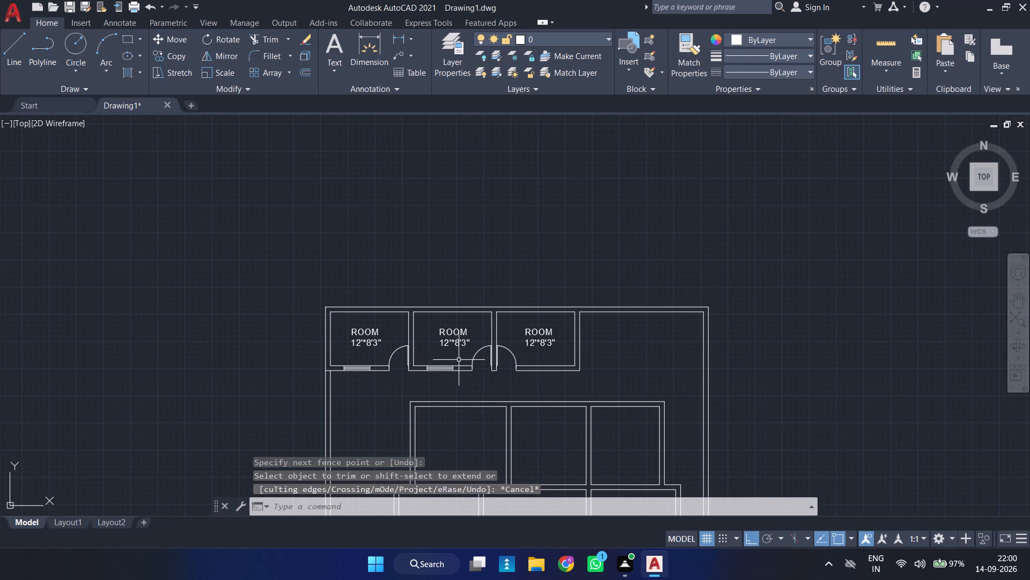
scroll(429, 359, "up", 3)
left_click(486, 395)
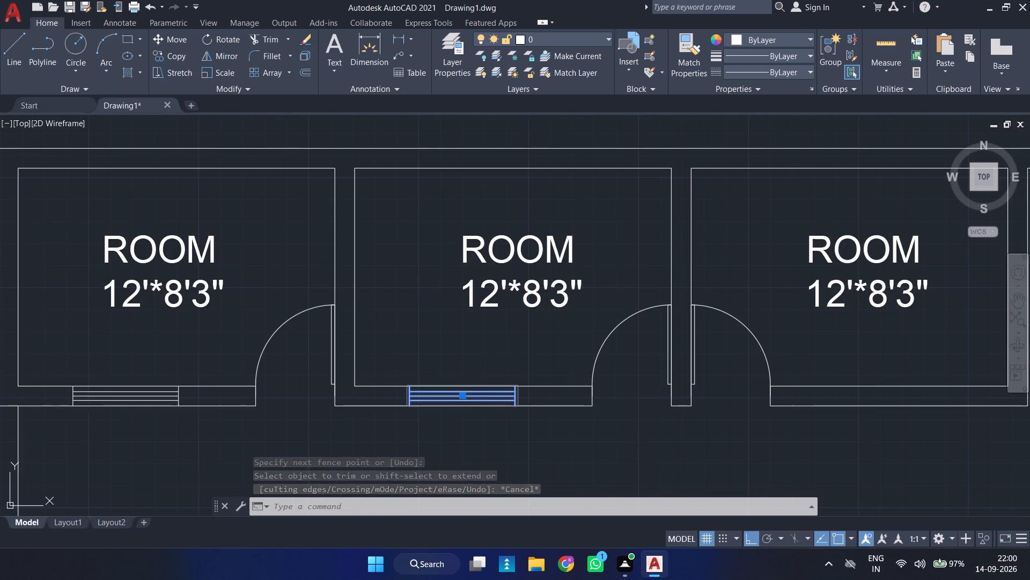
type("CO")
key("Return")
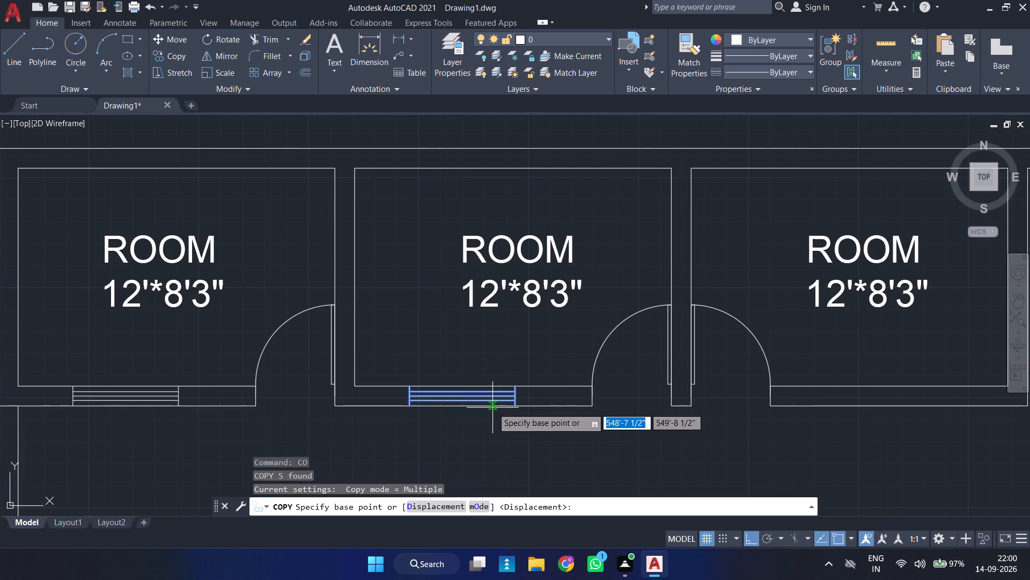
left_click(460, 398)
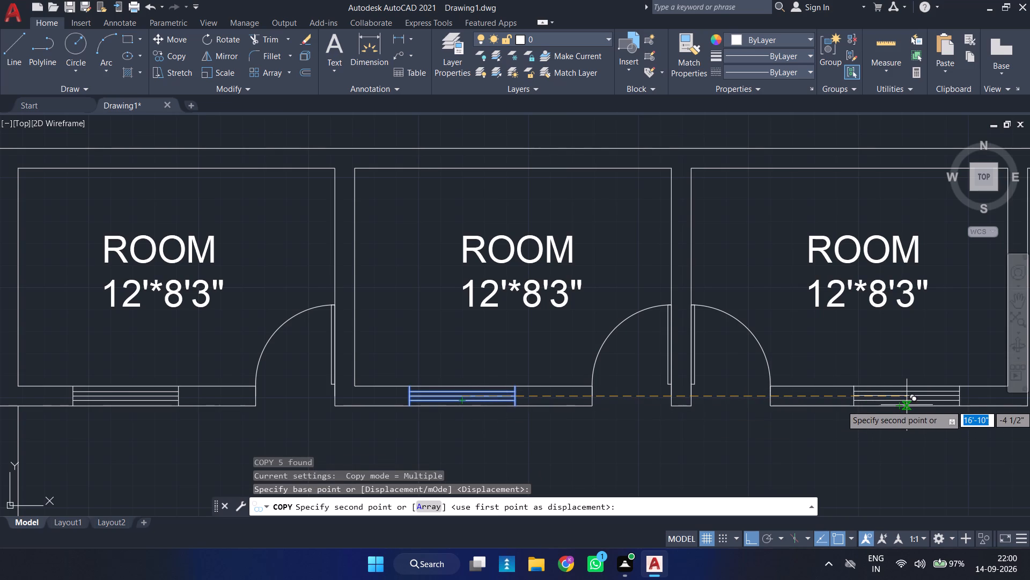
left_click(914, 399)
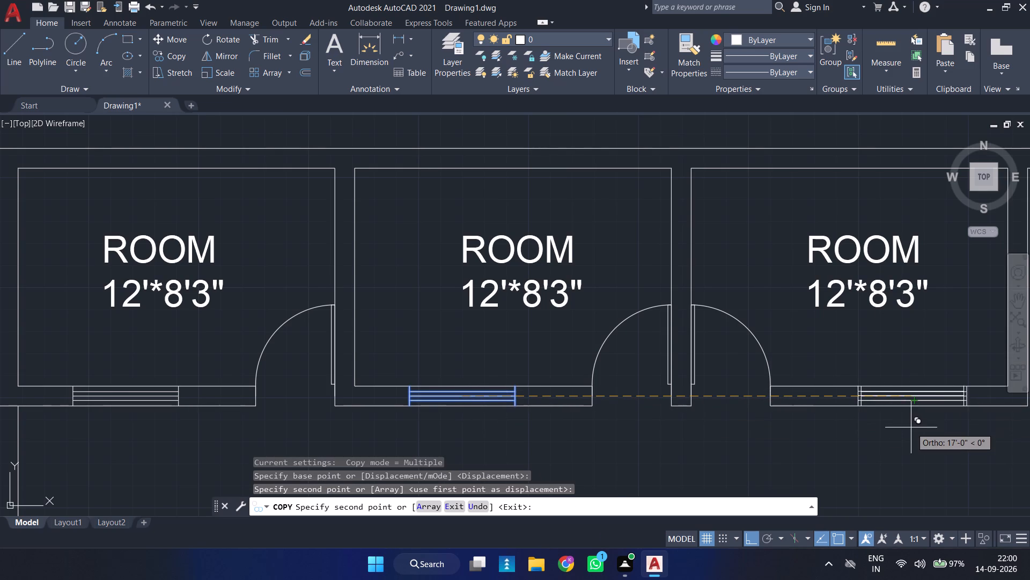
middle_click_drag(911, 428, 755, 440)
key("Escape")
scroll(766, 424, "down", 3)
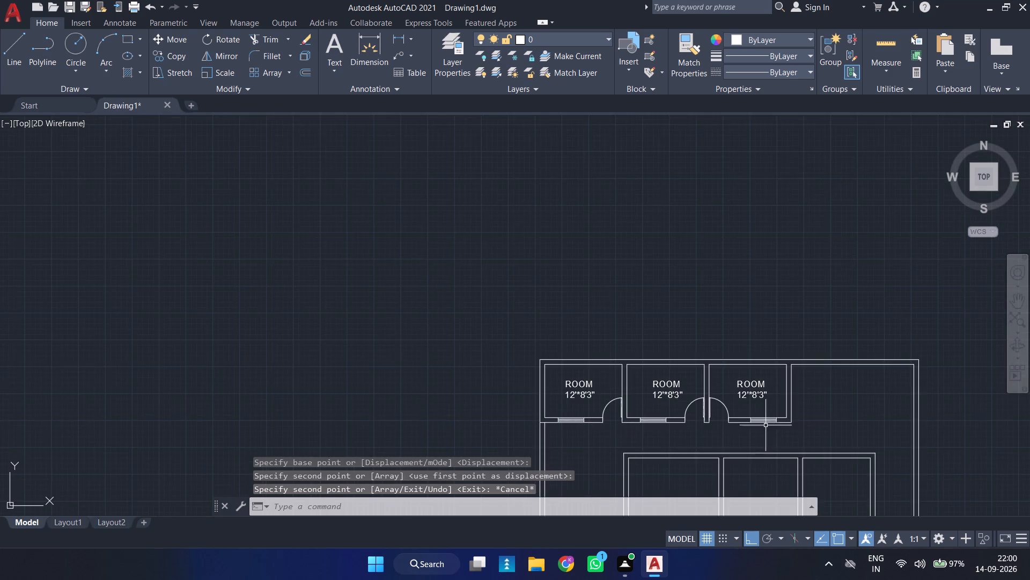
Add a horizontal linear dimension across the full length of the outer boundary's top wall, placed just above it.
middle_click_drag(742, 440, 629, 351)
scroll(476, 356, "up", 2)
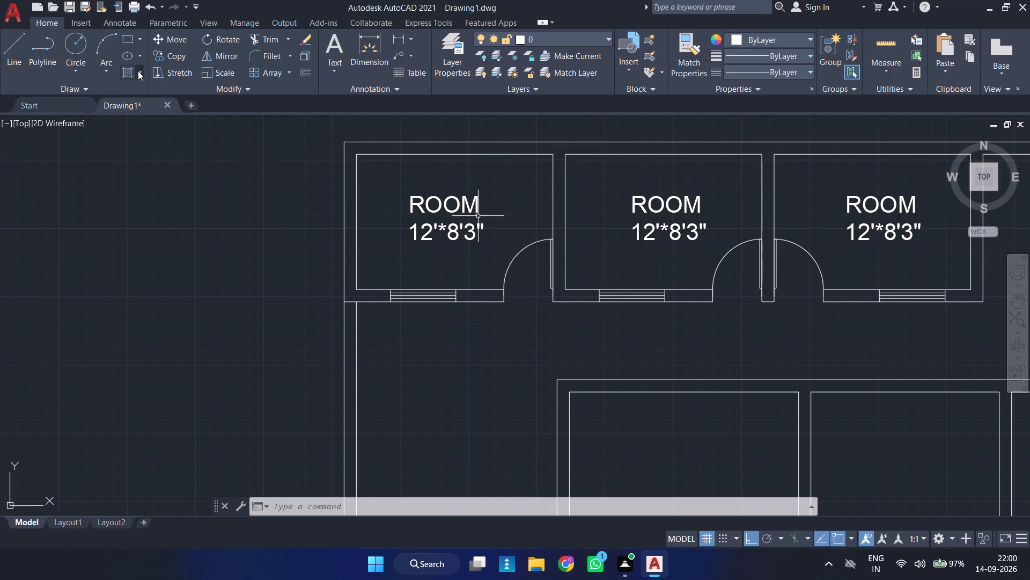
scroll(857, 216, "down", 2)
middle_click_drag(864, 291, 612, 233)
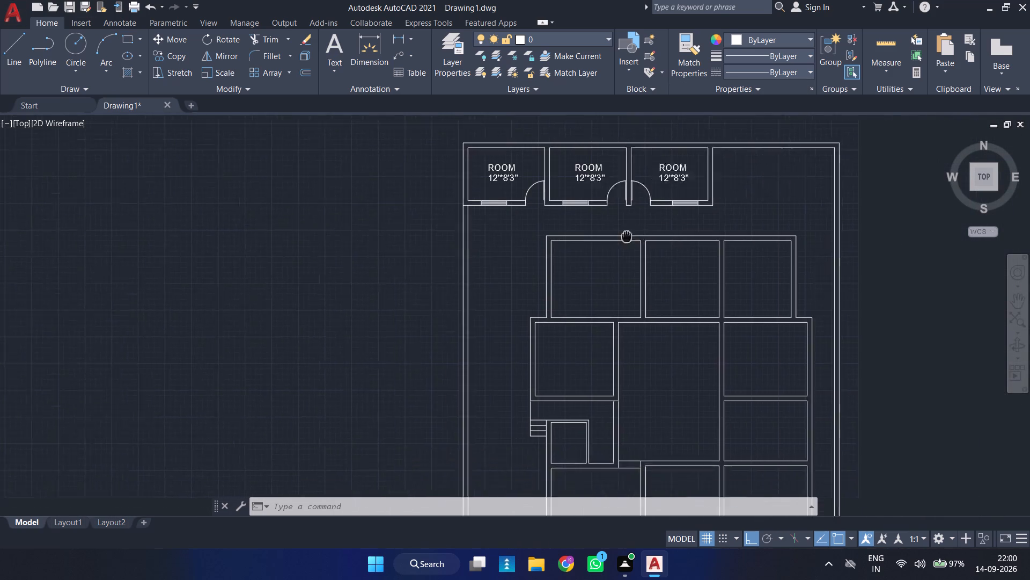
middle_click_drag(612, 233, 545, 221)
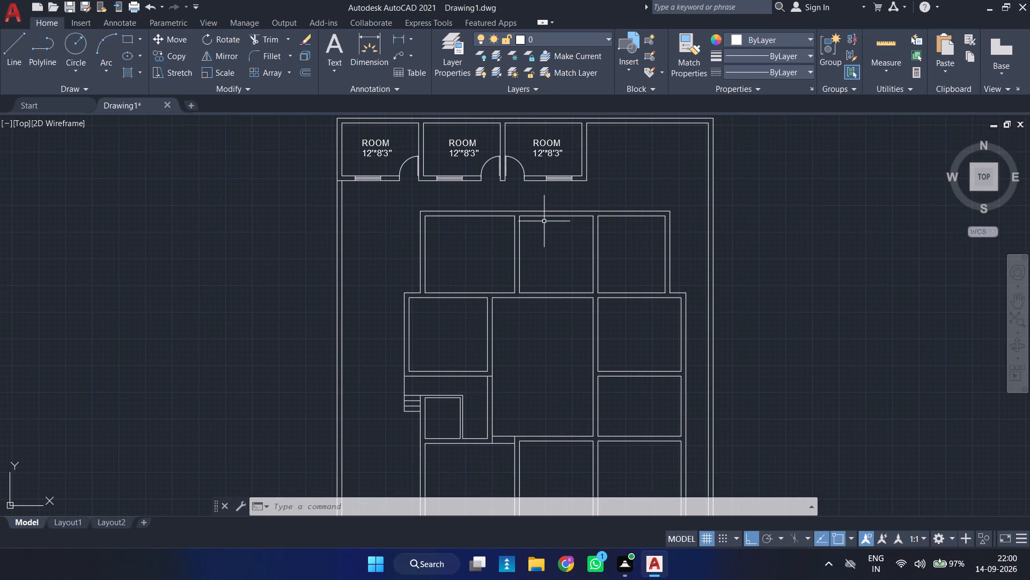
left_click(405, 41)
key("space")
middle_click_drag(441, 156, 414, 285)
left_click(462, 246)
scroll(466, 239, "up", 2)
left_click(466, 239)
scroll(538, 262, "down", 2)
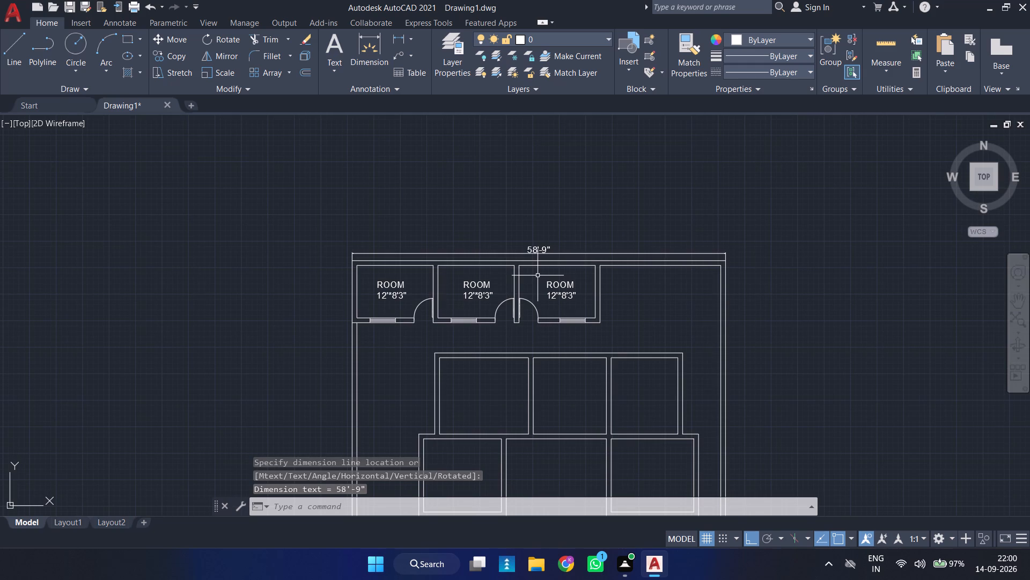
Add a vertical linear dimension from the main house block's top-left outer corner up to the room row's bottom wall line.
scroll(539, 270, "down", 2)
middle_click_drag(535, 329, 513, 291)
scroll(507, 285, "up", 1)
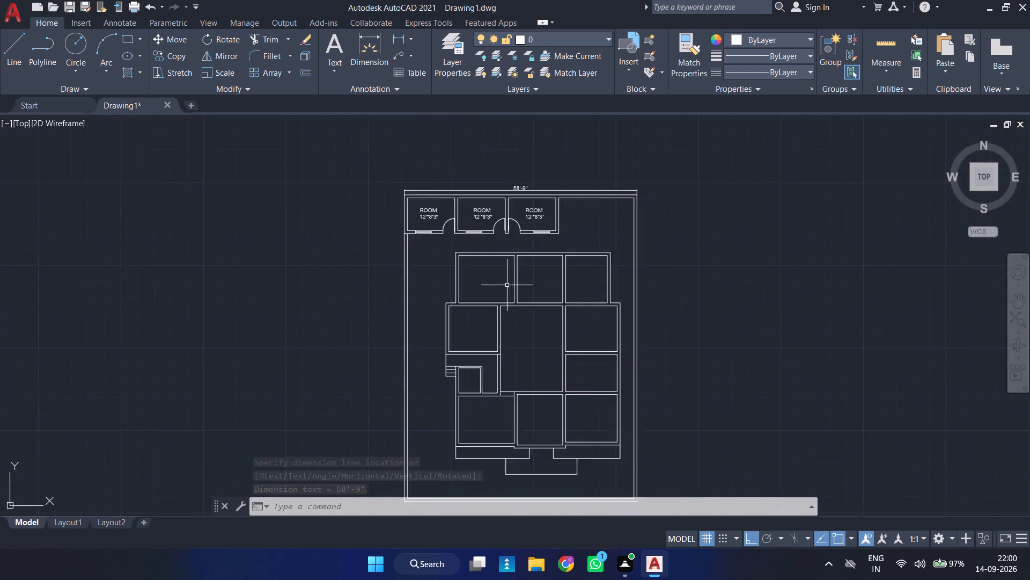
scroll(507, 285, "up", 1)
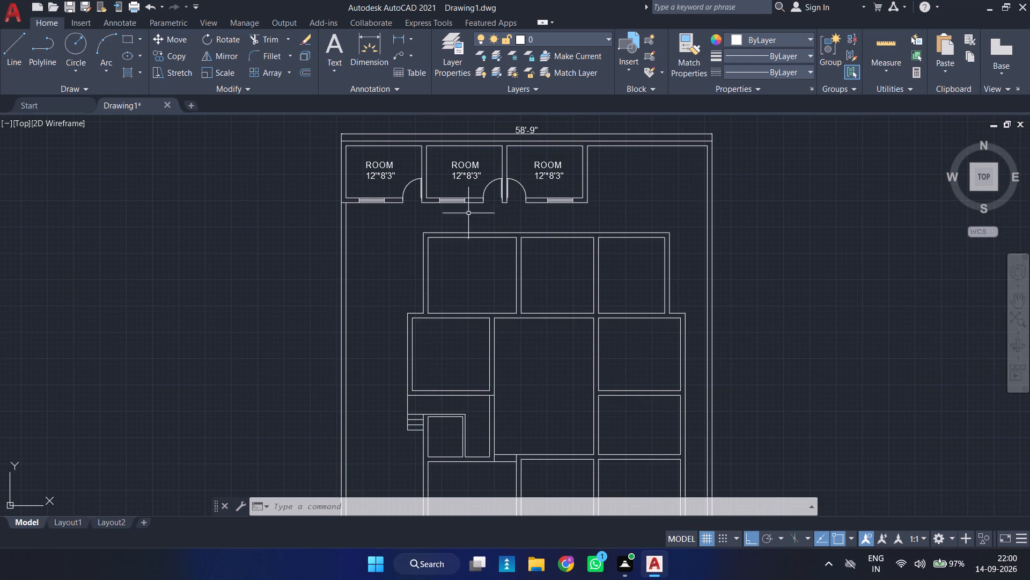
key("space")
left_click(402, 37)
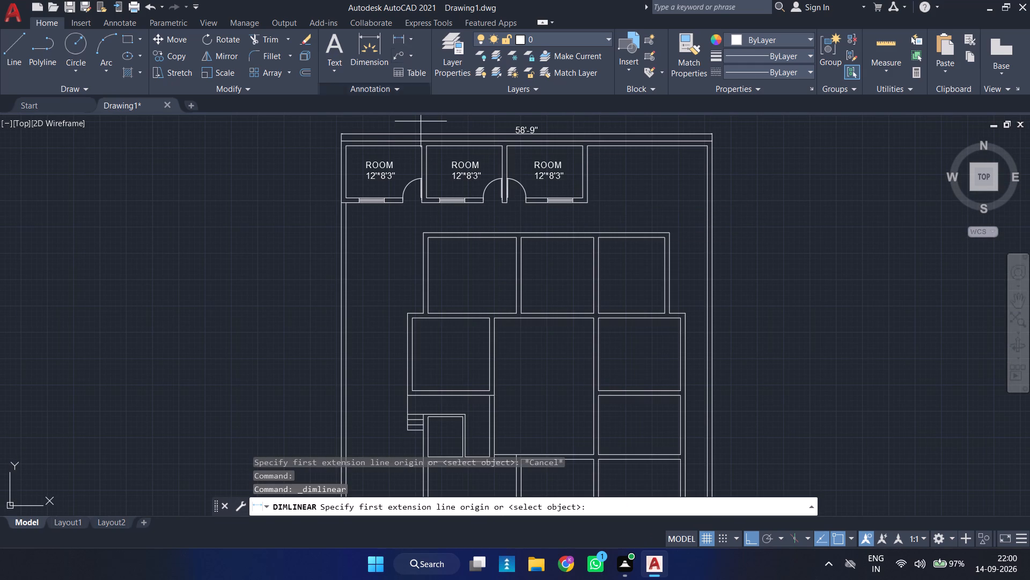
scroll(451, 176, "up", 2)
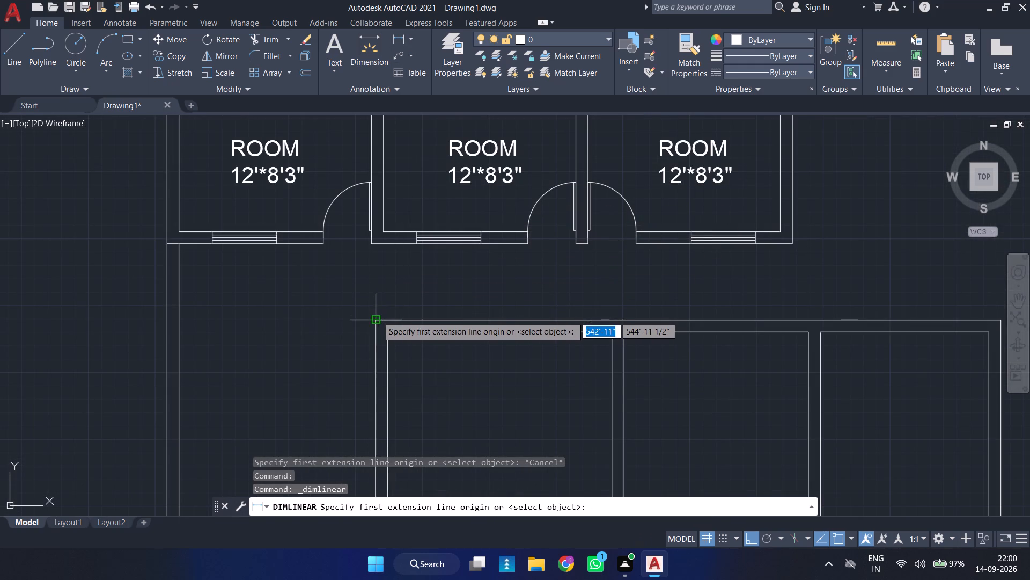
left_click(377, 317)
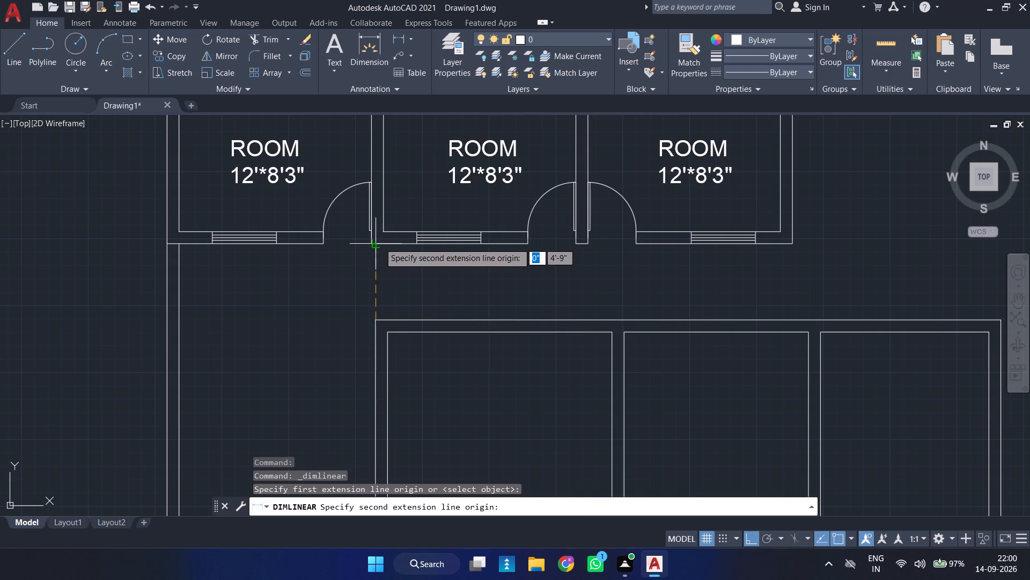
left_click(379, 243)
left_click(399, 247)
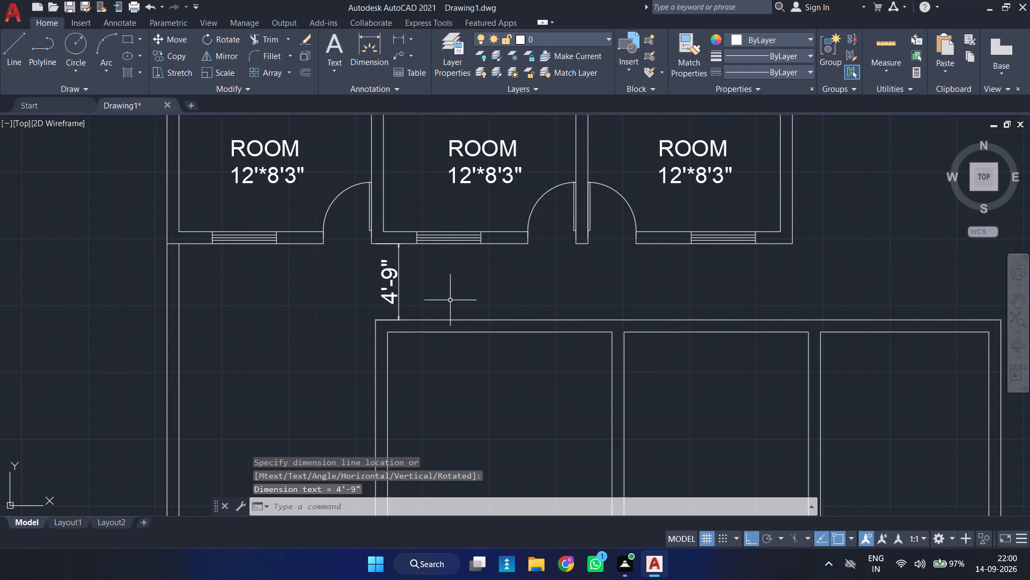
Add a horizontal linear dimension along the main house block's top outer wall, placed just above it.
scroll(455, 299, "down", 2)
middle_click_drag(464, 332, 428, 328)
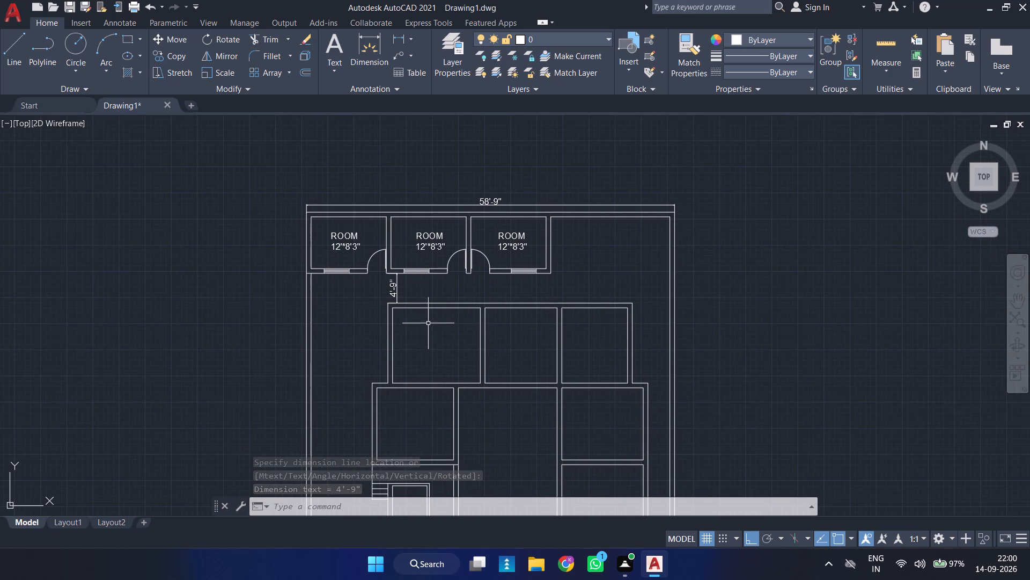
key("space")
key("space")
left_click(464, 302)
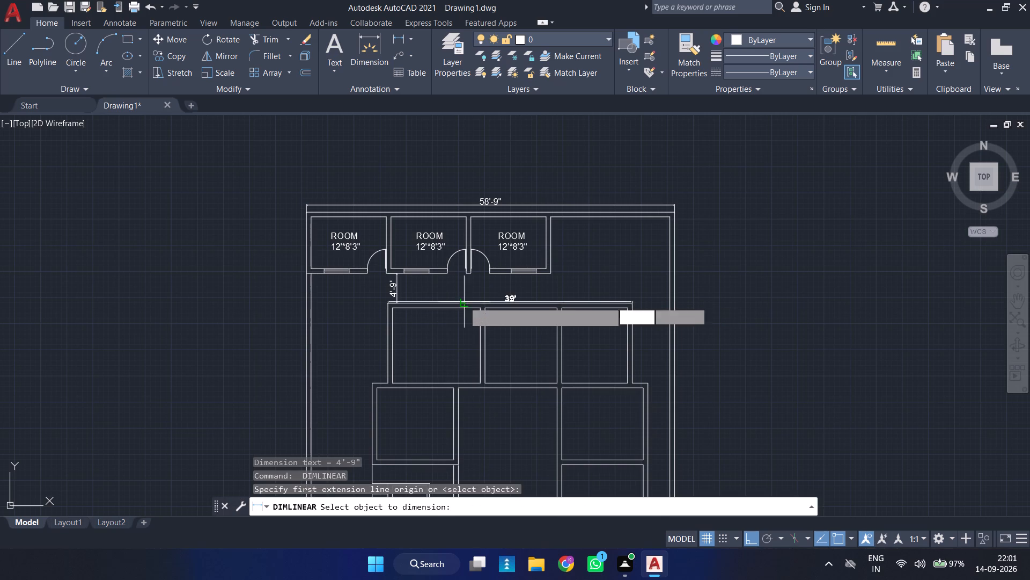
left_click(466, 296)
scroll(467, 296, "up", 2)
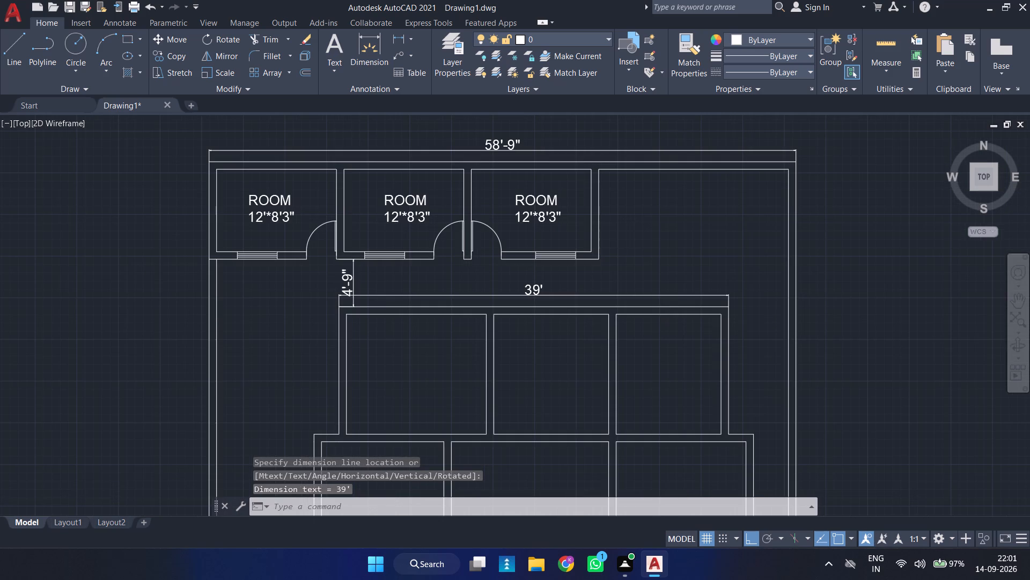
key("Escape")
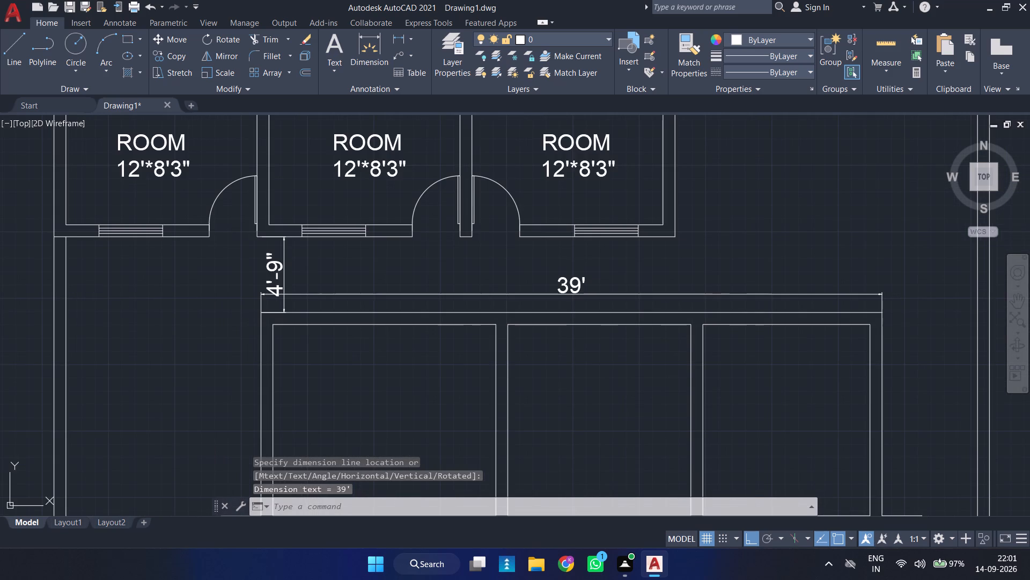
Add a horizontal linear dimension from the main block's top-left outer corner to the boundary's inner left wall line, placed below that corner.
scroll(467, 297, "down", 1)
key("space")
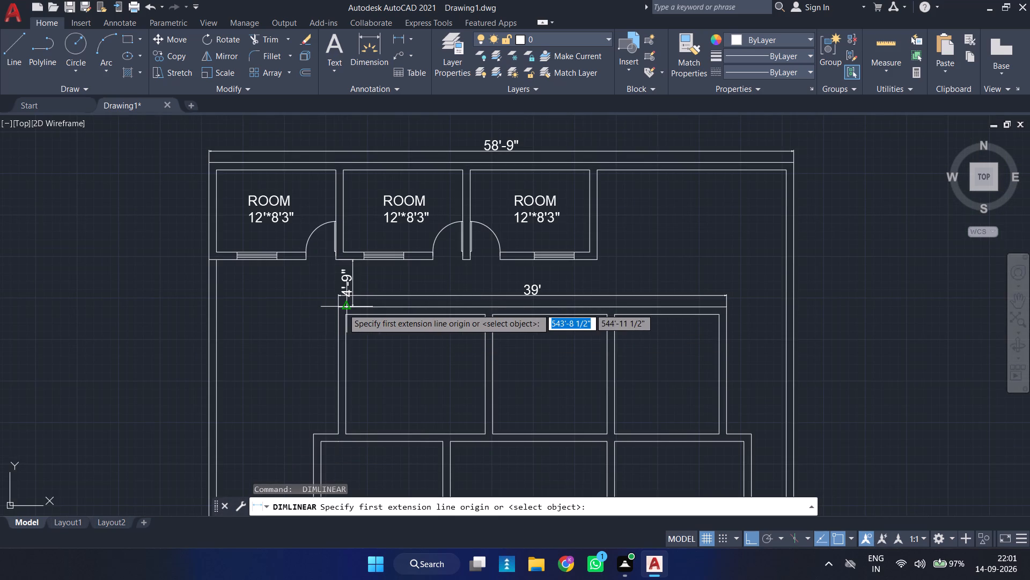
scroll(336, 308, "up", 3)
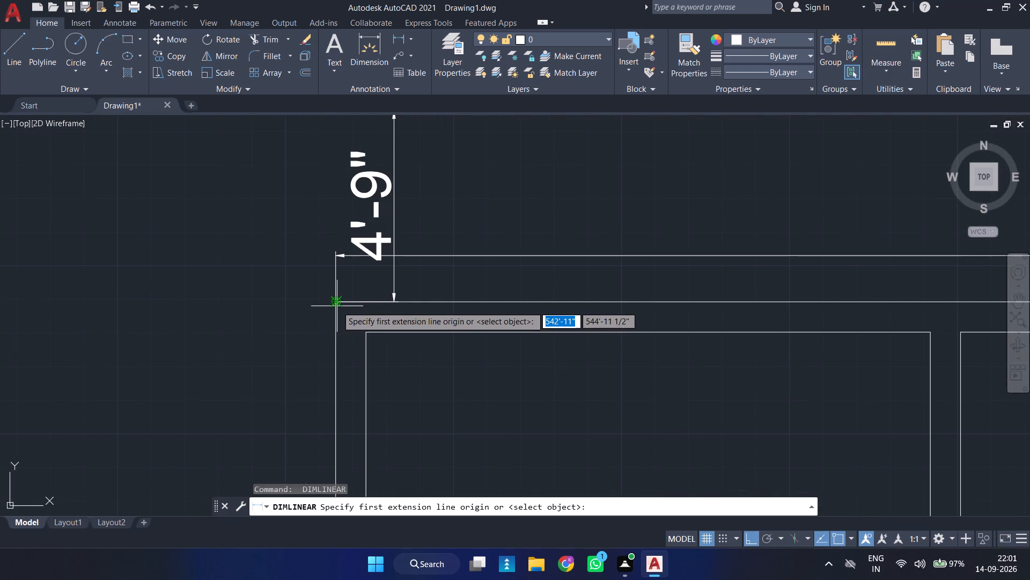
left_click(337, 305)
scroll(261, 296, "down", 3)
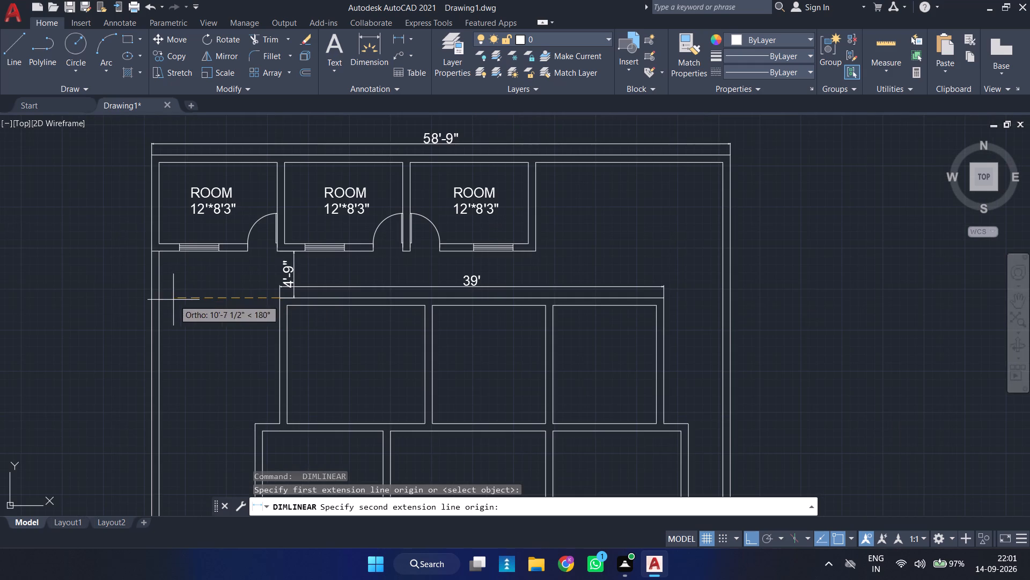
left_click(159, 300)
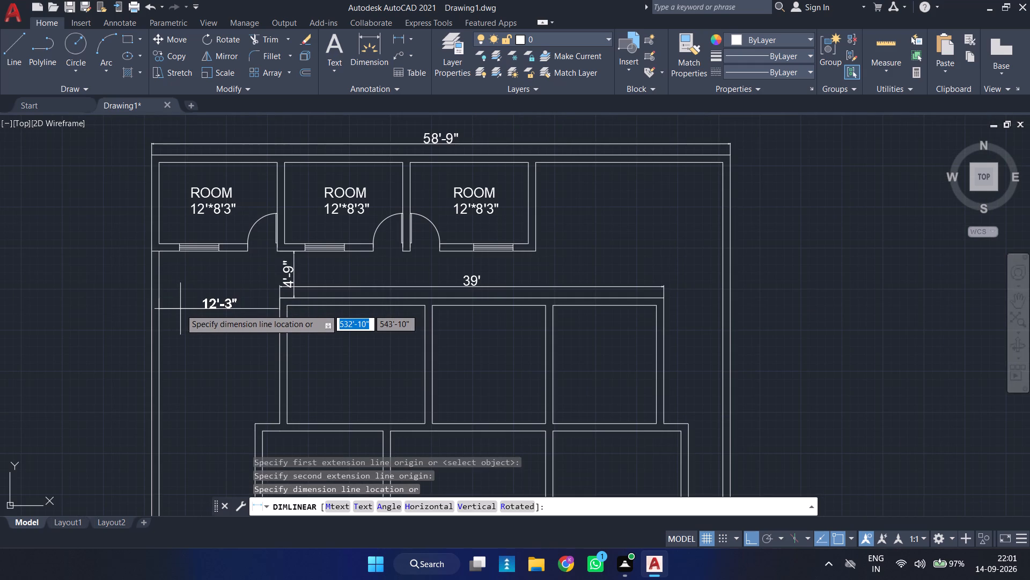
left_click(180, 345)
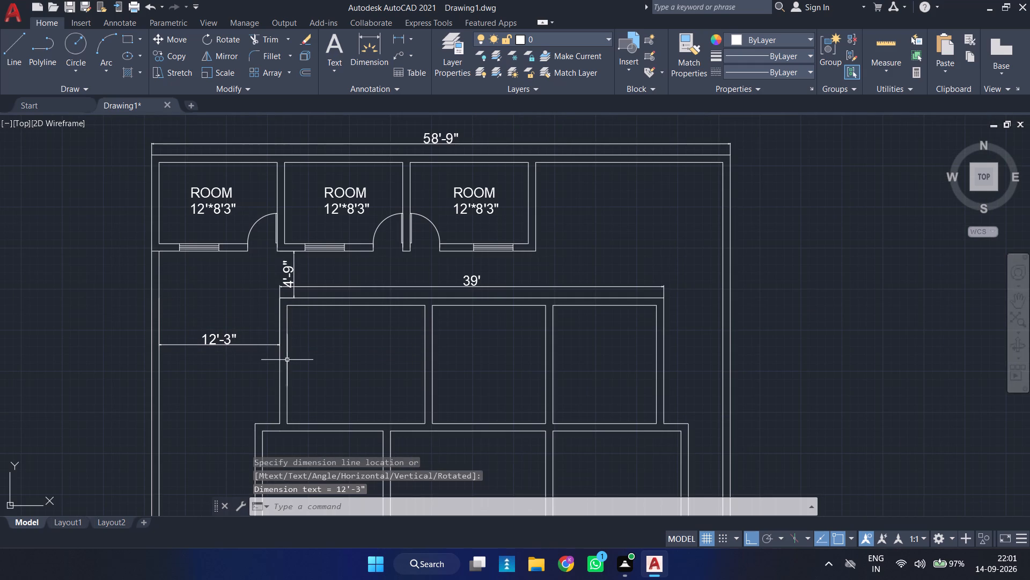
key("Escape")
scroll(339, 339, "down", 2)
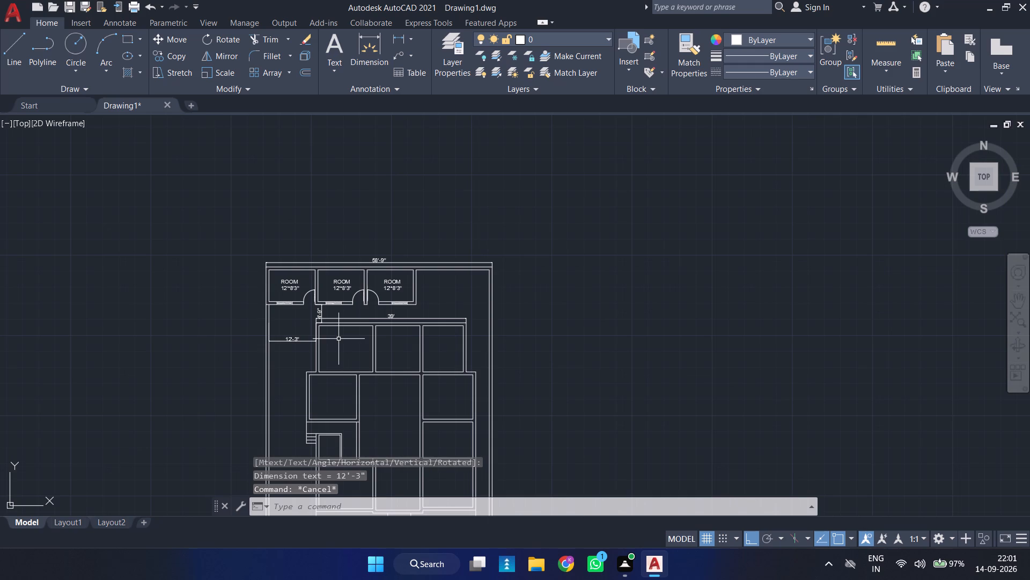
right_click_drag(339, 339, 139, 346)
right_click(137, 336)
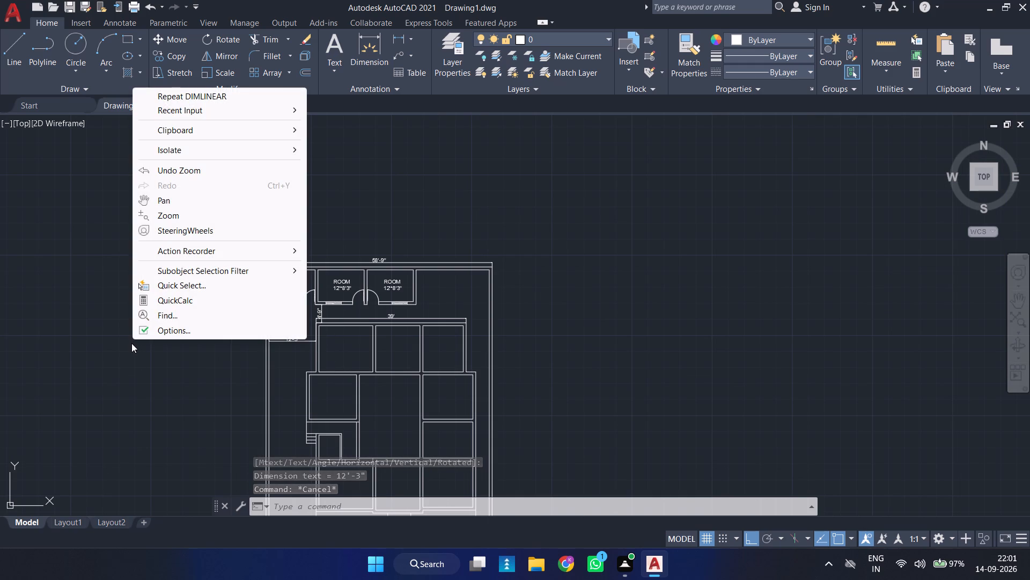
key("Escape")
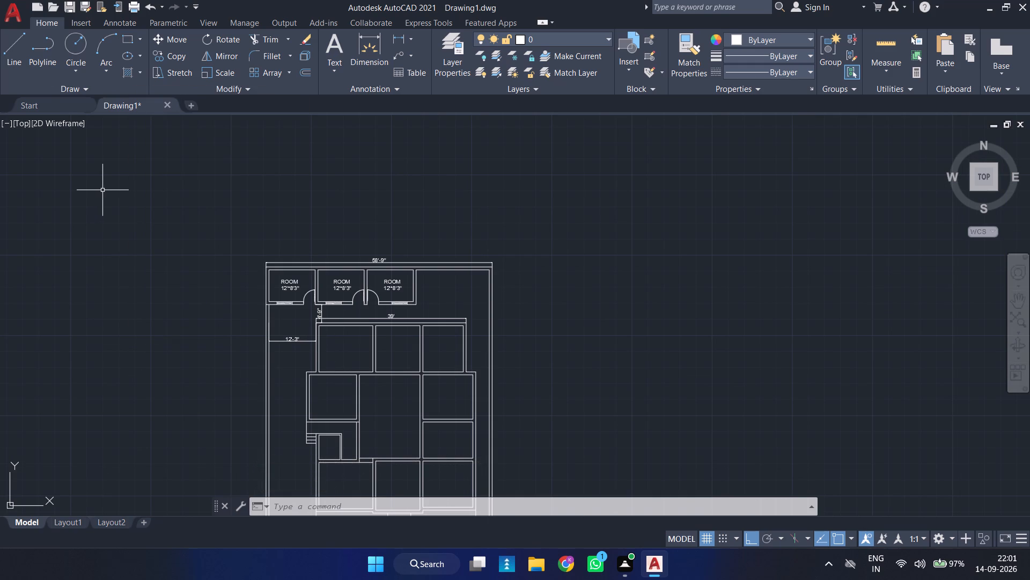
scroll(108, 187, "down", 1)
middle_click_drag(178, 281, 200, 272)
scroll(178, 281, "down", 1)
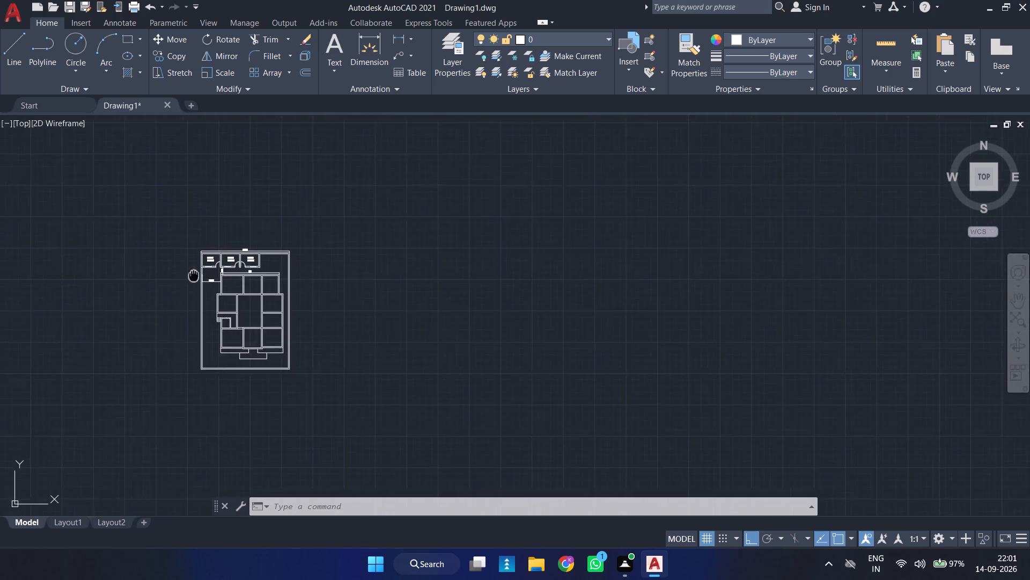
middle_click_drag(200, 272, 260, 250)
Copy the middle top room's window straight down into the main house block's top wall, above its first room.
scroll(275, 257, "up", 3)
middle_click_drag(373, 255, 340, 313)
scroll(345, 309, "up", 1)
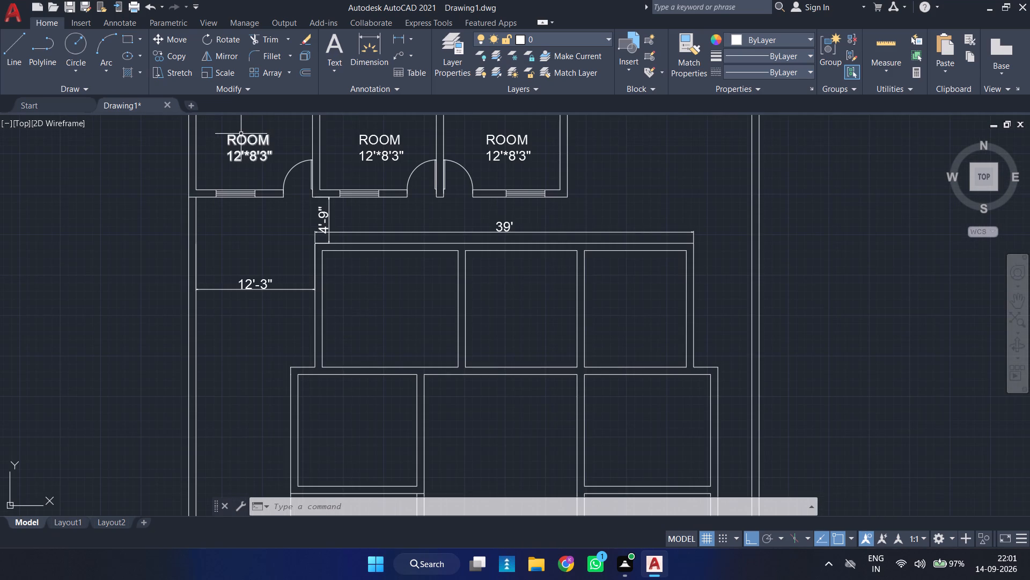
left_click(354, 192)
type("CO")
key("Return")
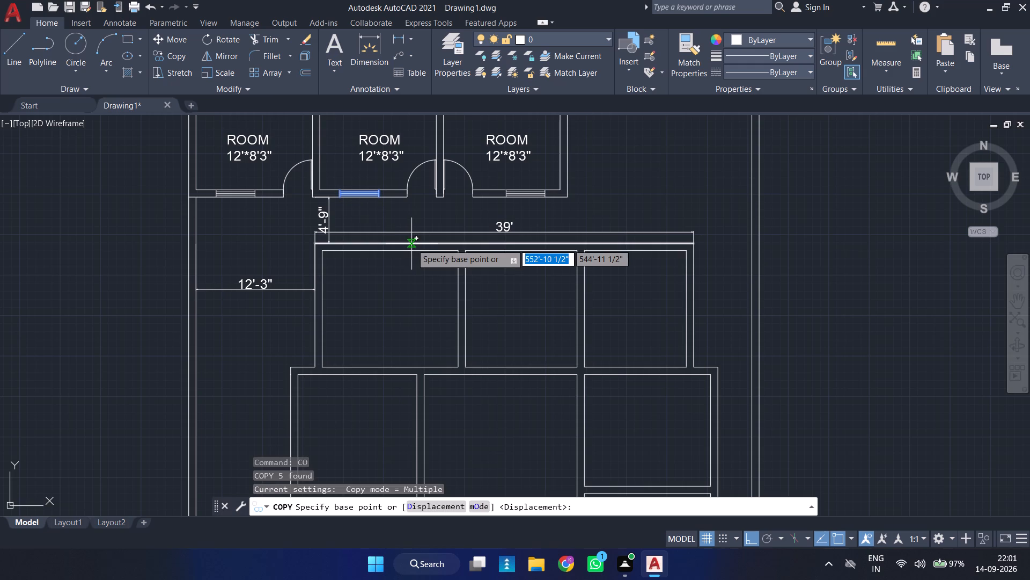
scroll(356, 207, "up", 1)
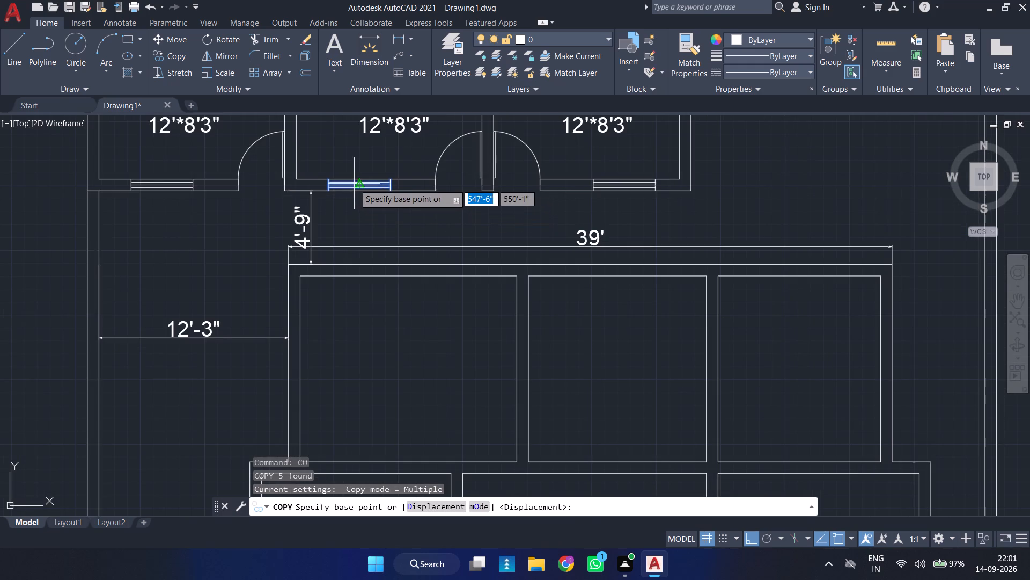
left_click(357, 184)
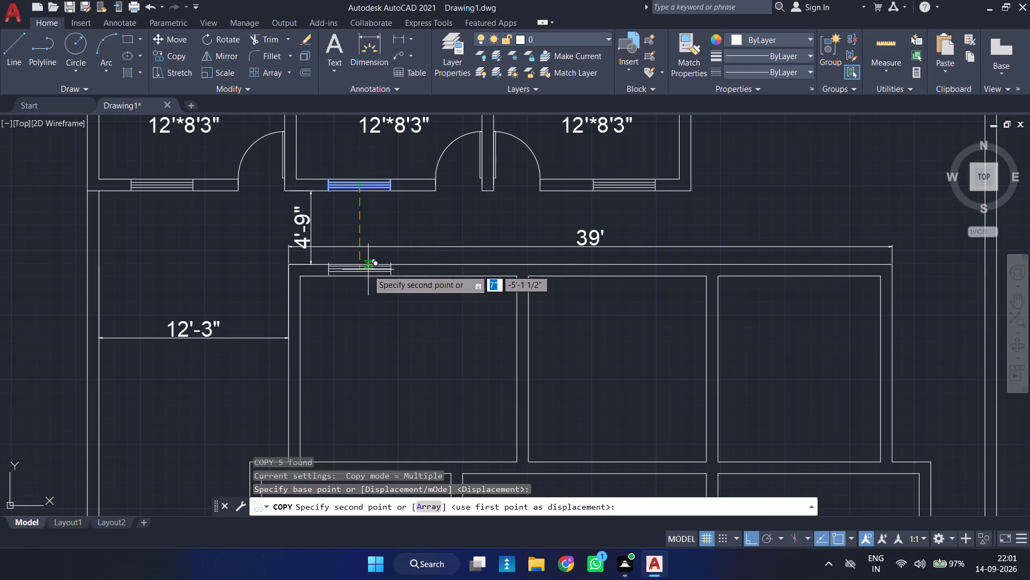
scroll(357, 269, "up", 3)
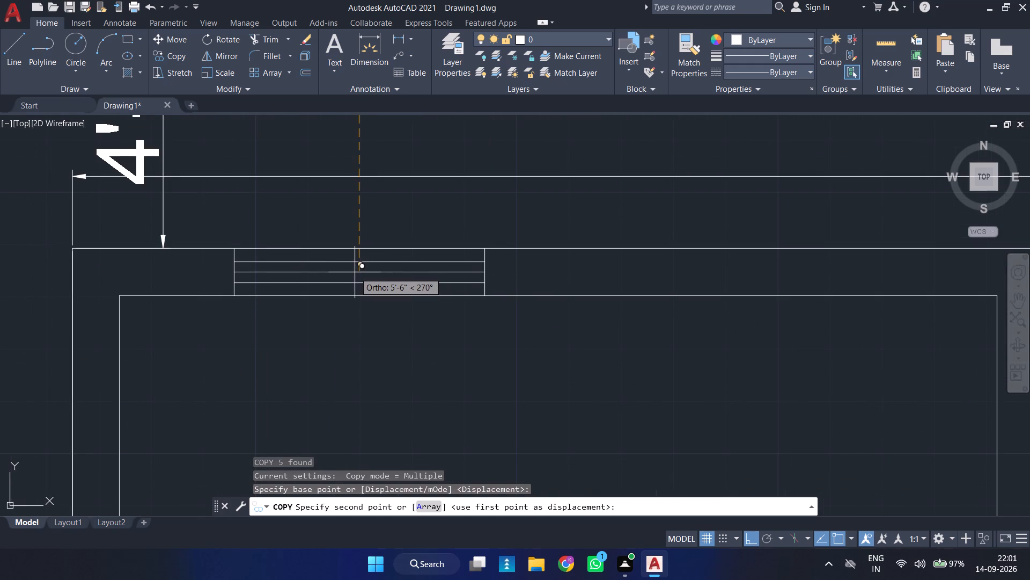
left_click(355, 272)
key("Escape")
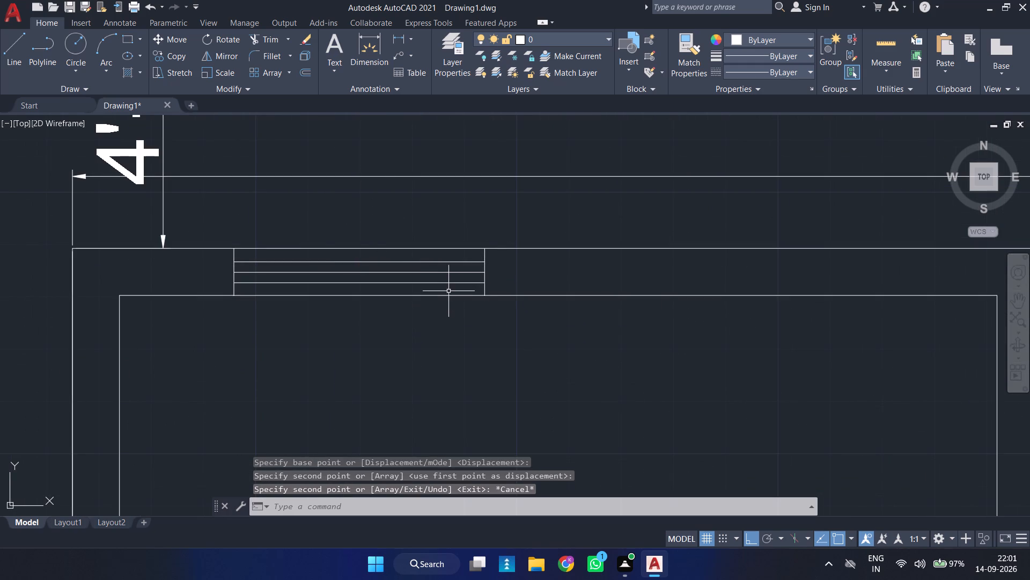
Move the copied window horizontally about 3' to the right along the main block's top wall.
left_click(444, 282)
key("m")
key("Return")
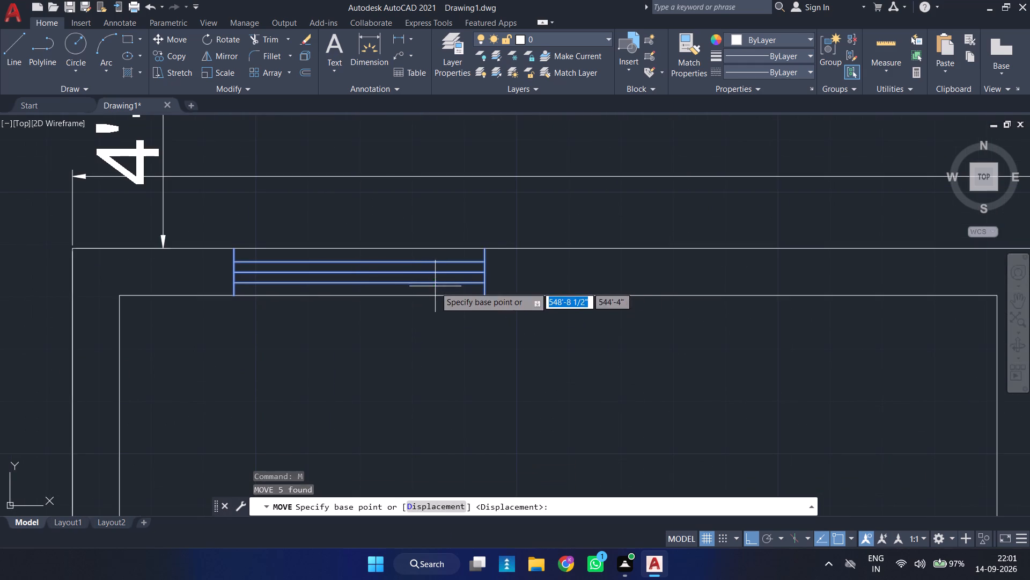
left_click(488, 297)
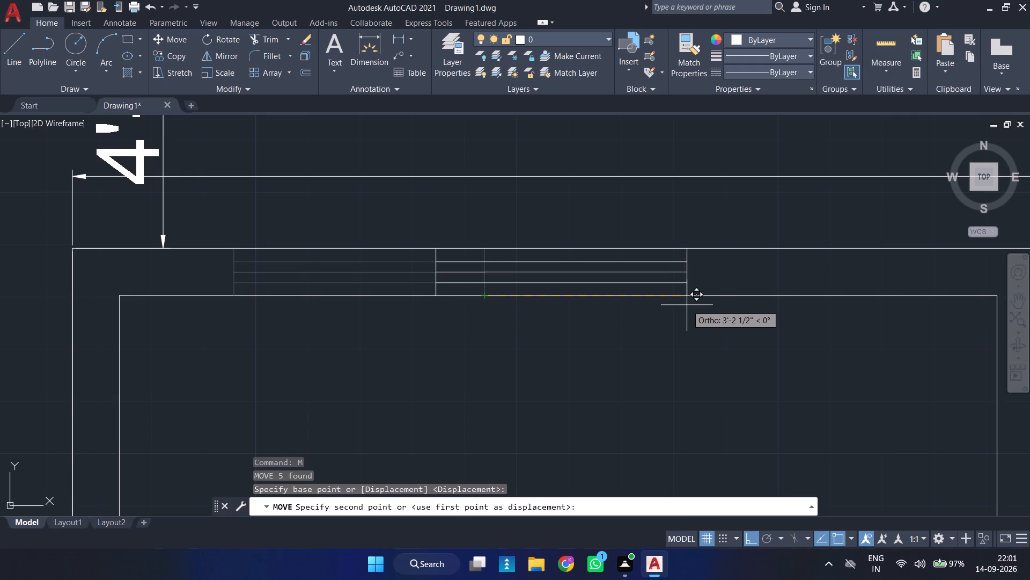
scroll(688, 302, "down", 2)
left_click(684, 303)
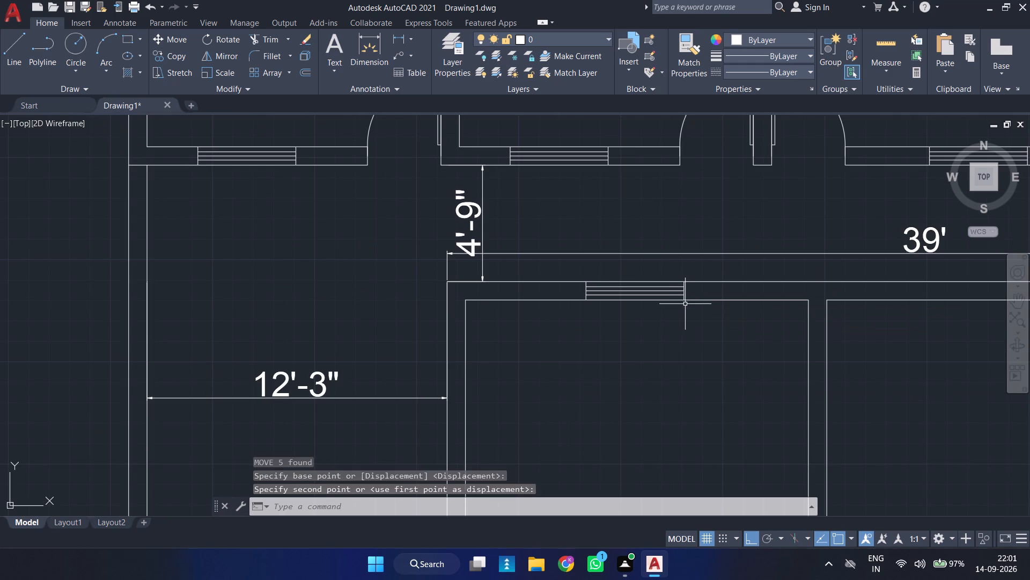
Draw a 5' wide window outline in the top wall of the main block's middle top room, with a jamb line at each end.
middle_click_drag(671, 346, 582, 269)
scroll(669, 347, "down", 1)
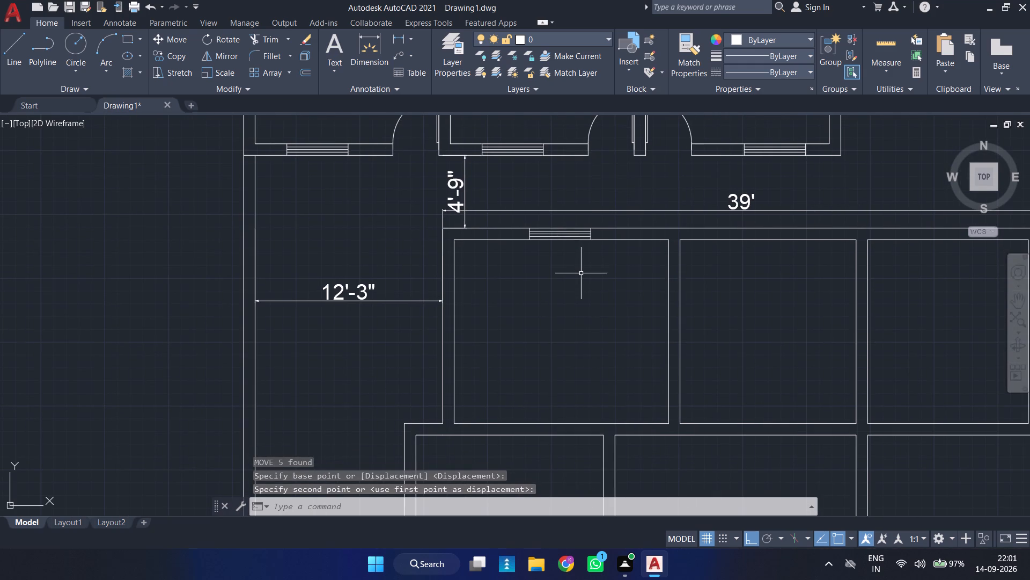
middle_click_drag(587, 278, 424, 266)
scroll(426, 247, "up", 1)
middle_click_drag(424, 248, 335, 280)
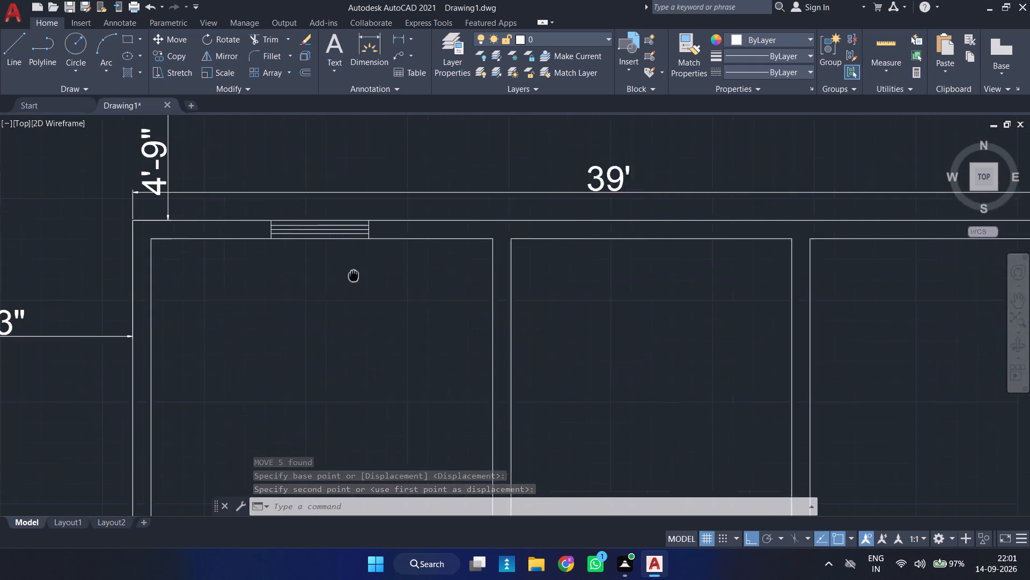
middle_click_drag(335, 280, 320, 286)
key("l")
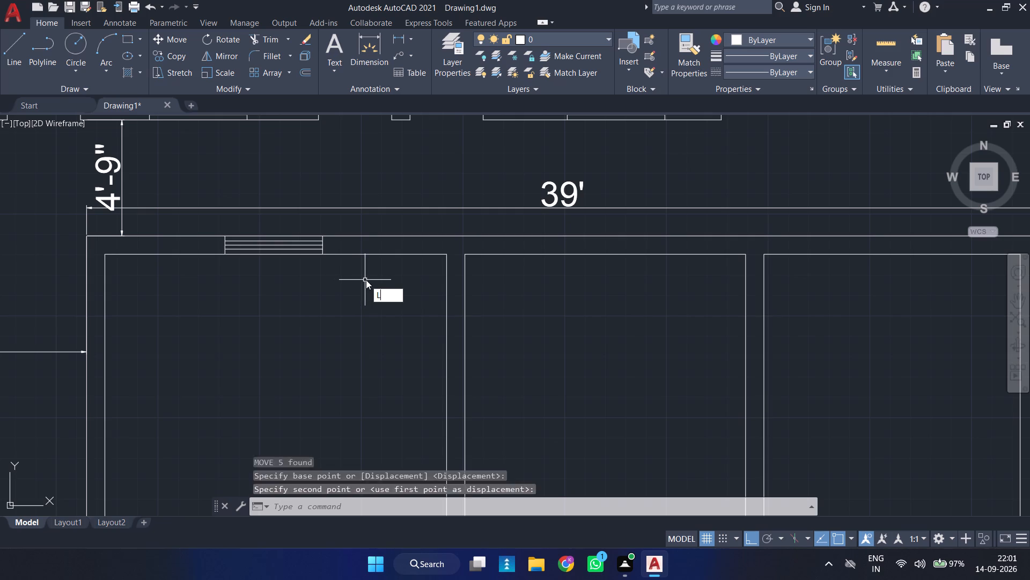
key("Return")
left_click(533, 236)
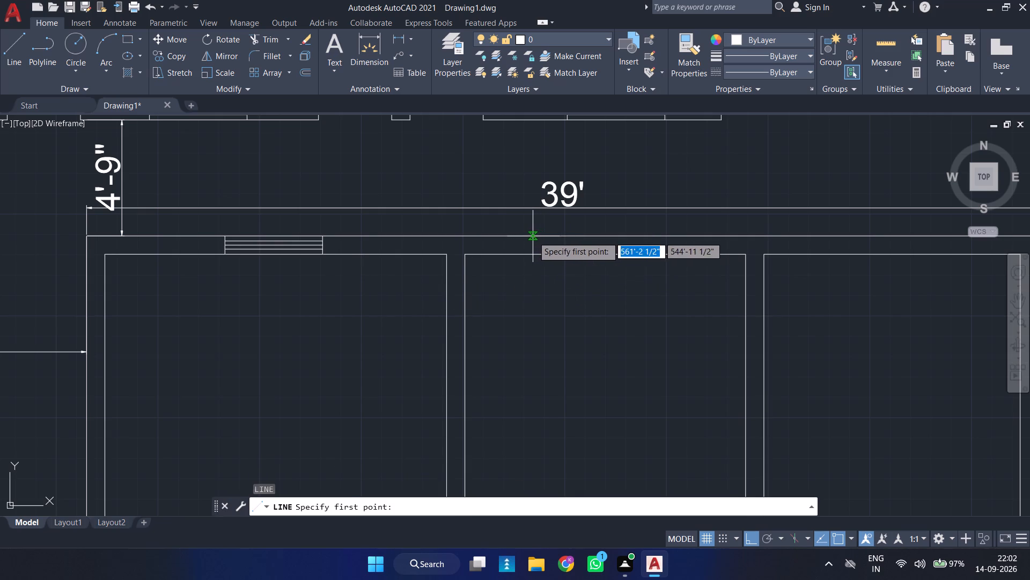
left_click(533, 258)
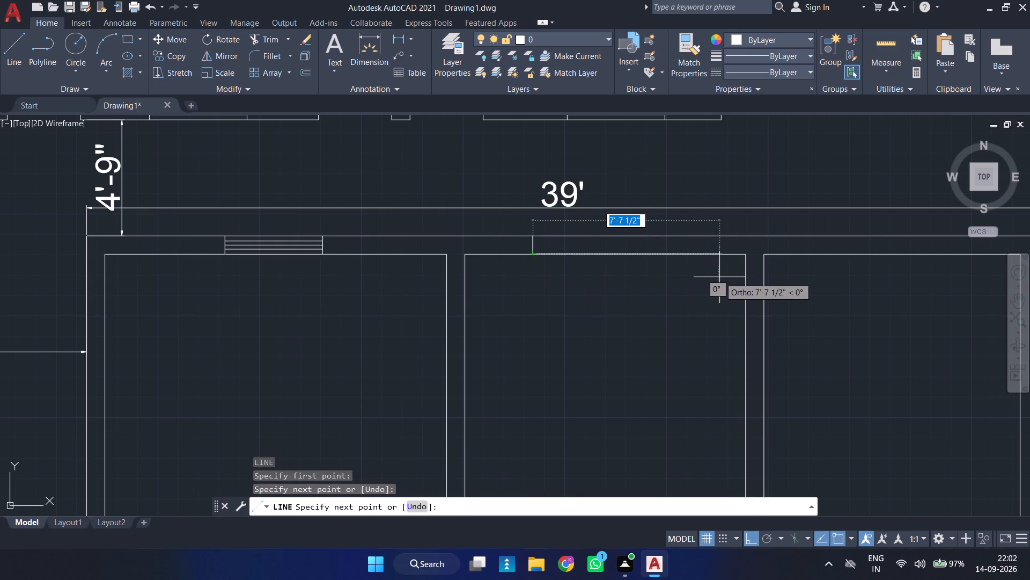
type("4'")
key("BackSpace")
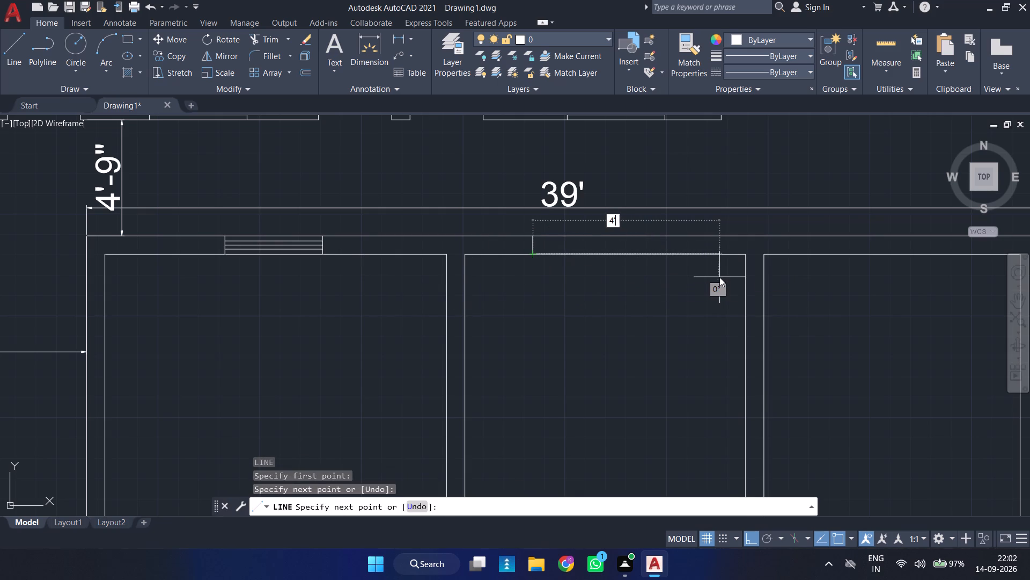
key("BackSpace")
type("5'")
key("Return")
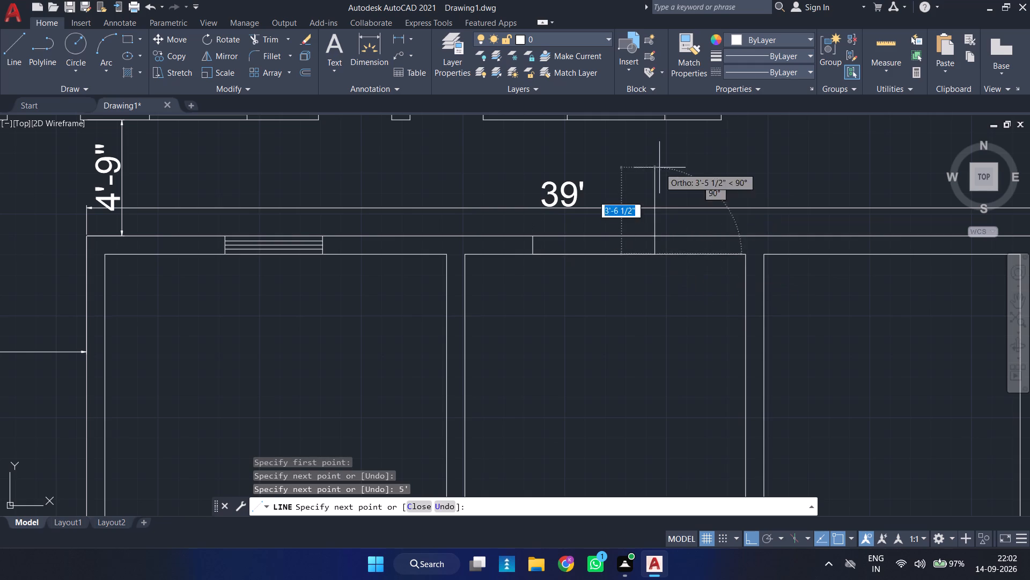
left_click(656, 234)
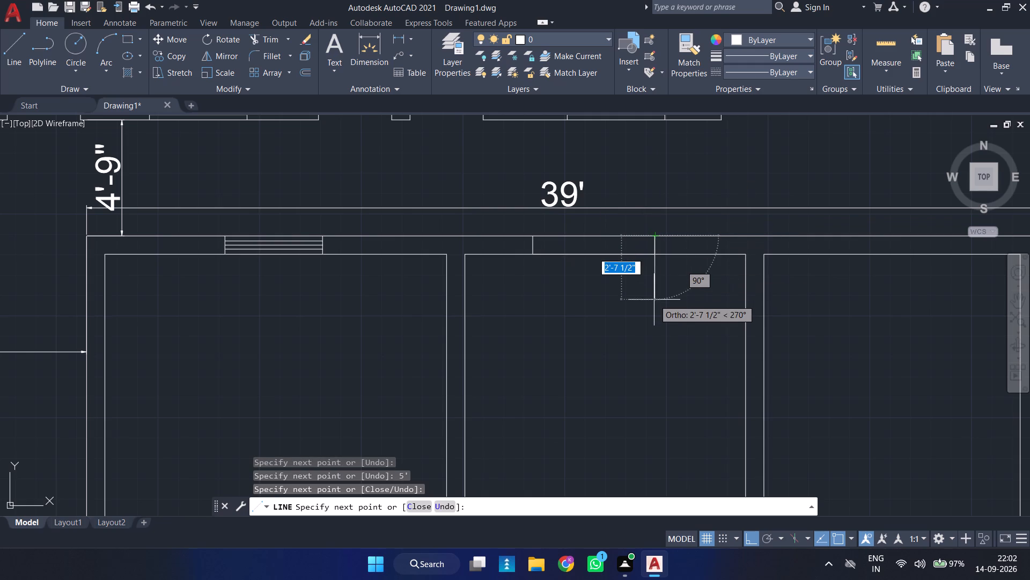
key("Return")
Replace the window outline's 5' bottom line with a line joining the midpoints of the two jambs.
left_click(524, 249)
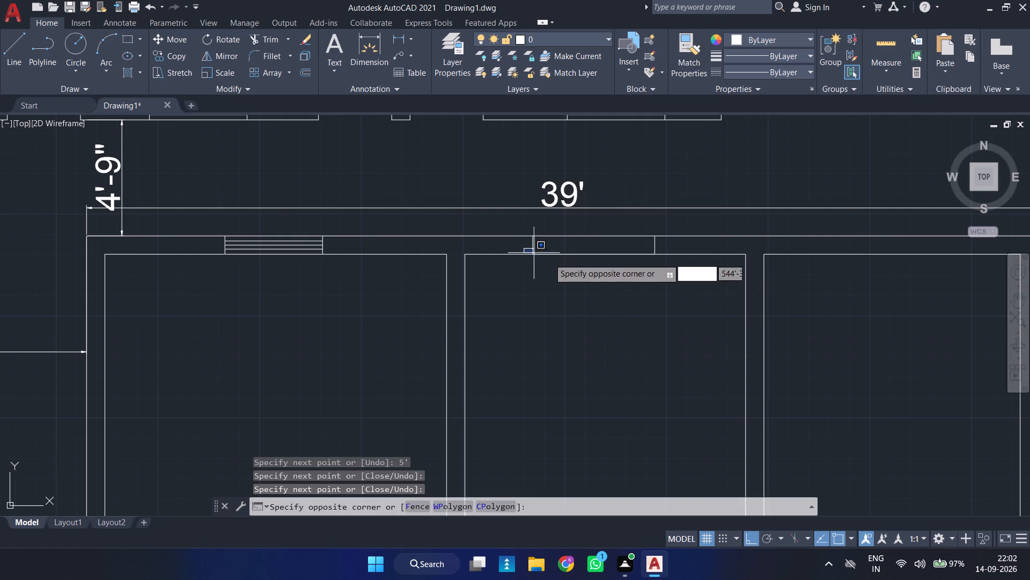
left_click(685, 281)
key("Delete")
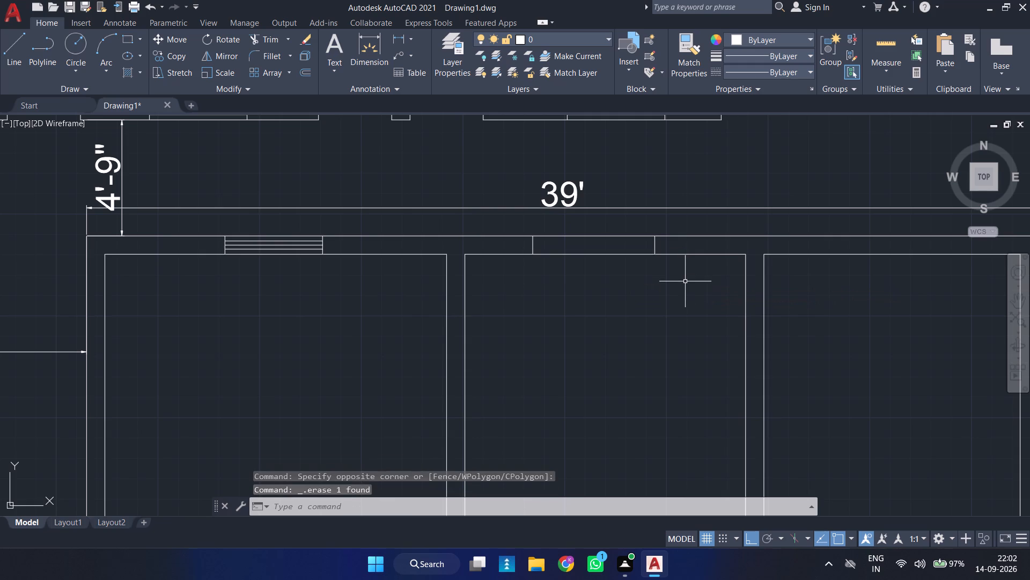
key("l")
key("Return")
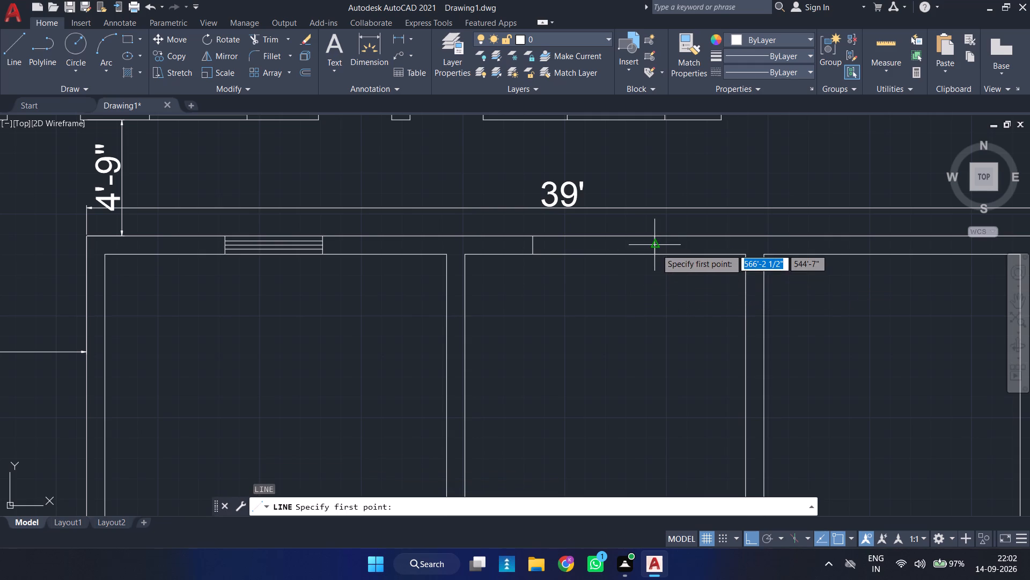
left_click(657, 249)
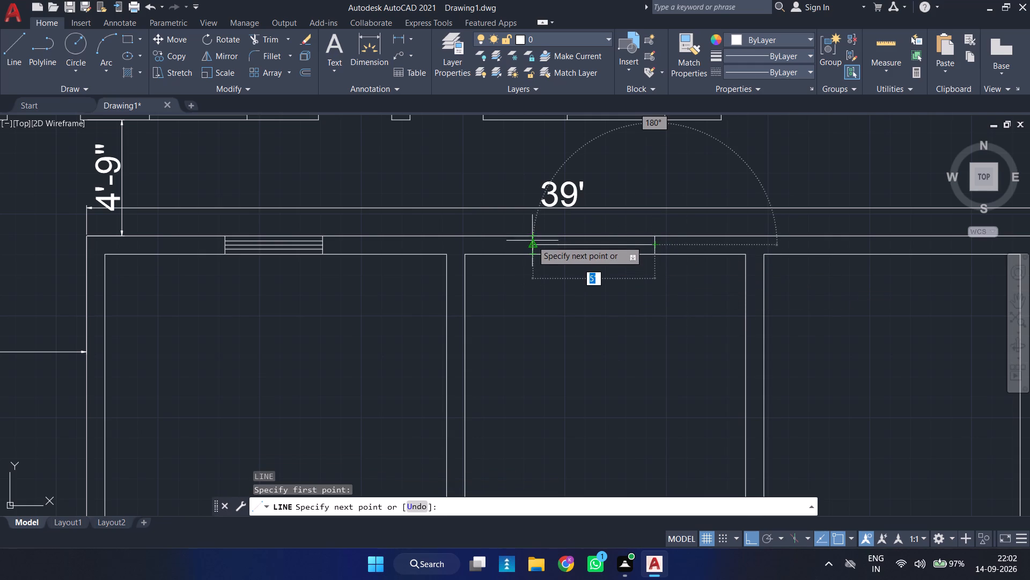
left_click(532, 244)
key("Escape")
Offset the new window's middle line by 2" toward the room side.
scroll(598, 280, "up", 2)
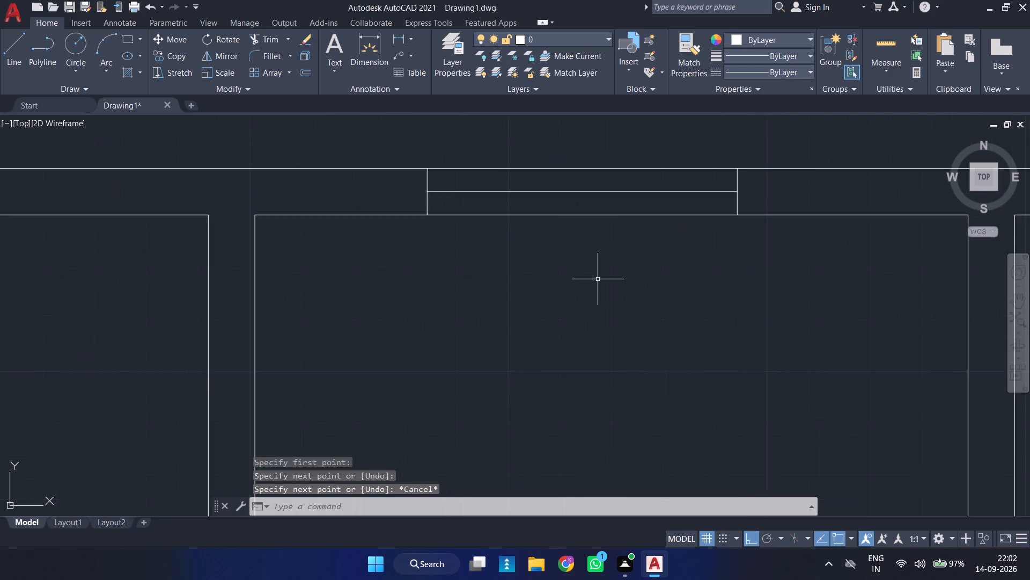
middle_click_drag(595, 286, 568, 355)
key("o")
key("Return")
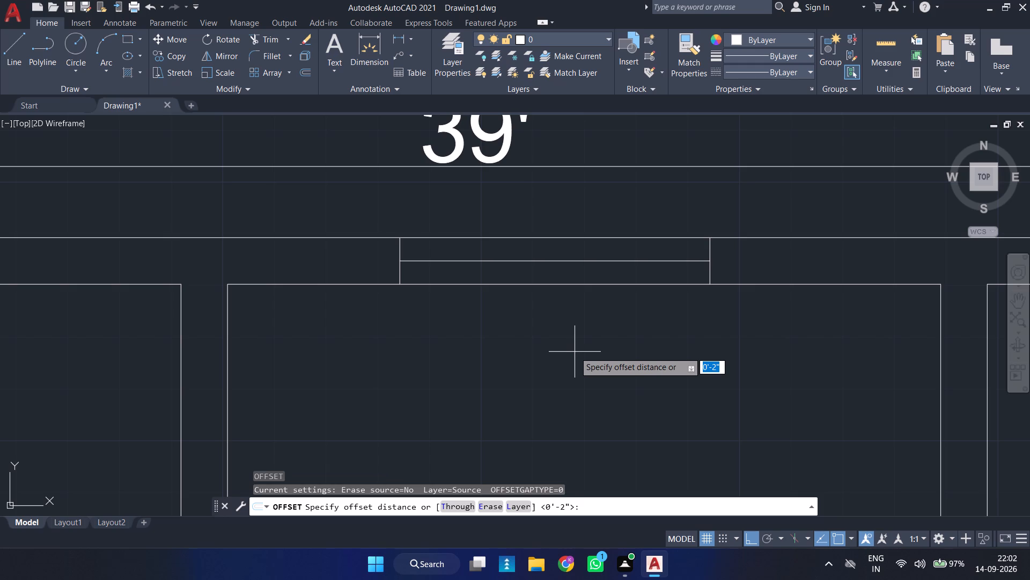
key("Return")
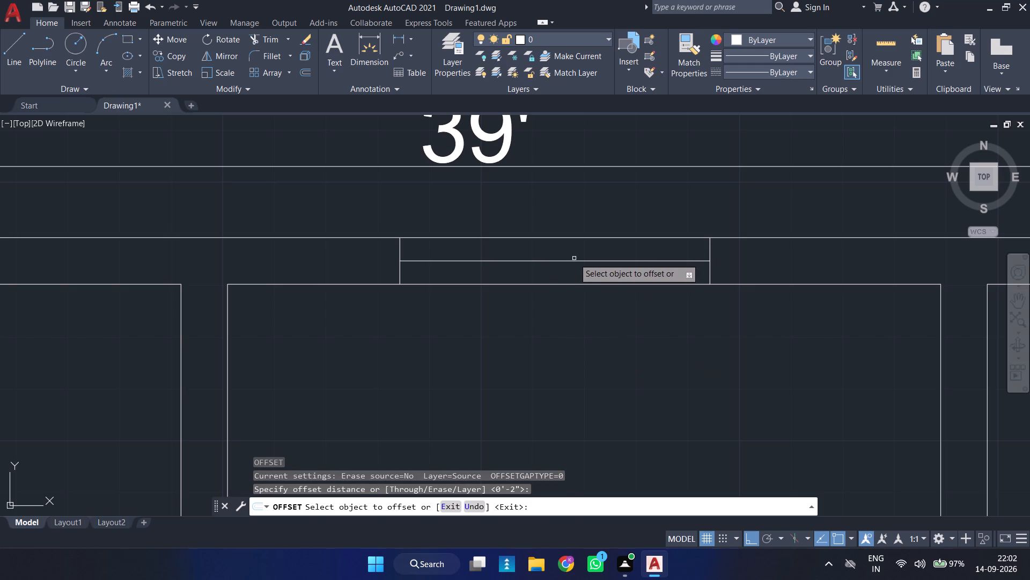
left_click(574, 262)
left_click(570, 273)
double_click(573, 260)
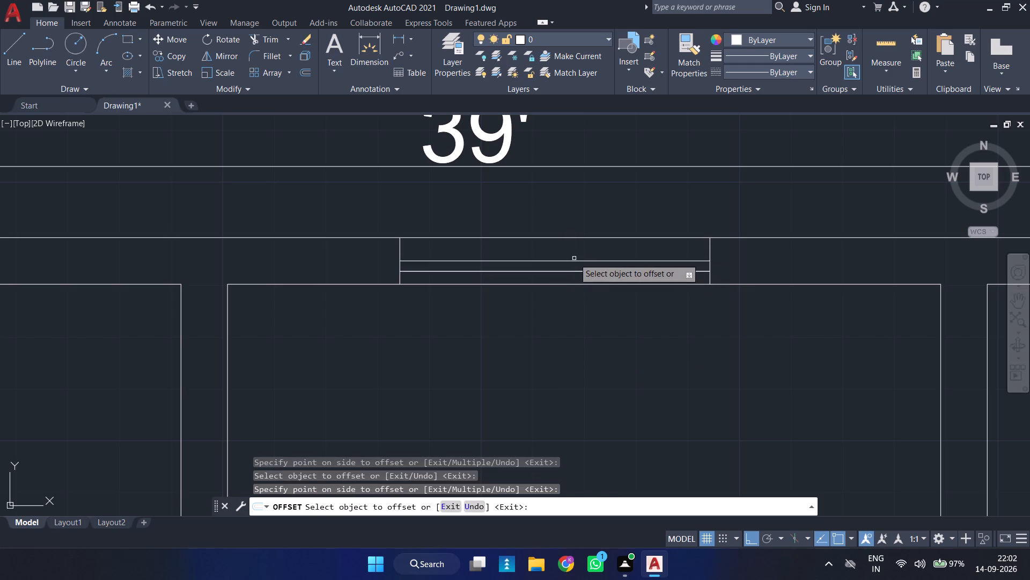
left_click(577, 261)
left_click(577, 254)
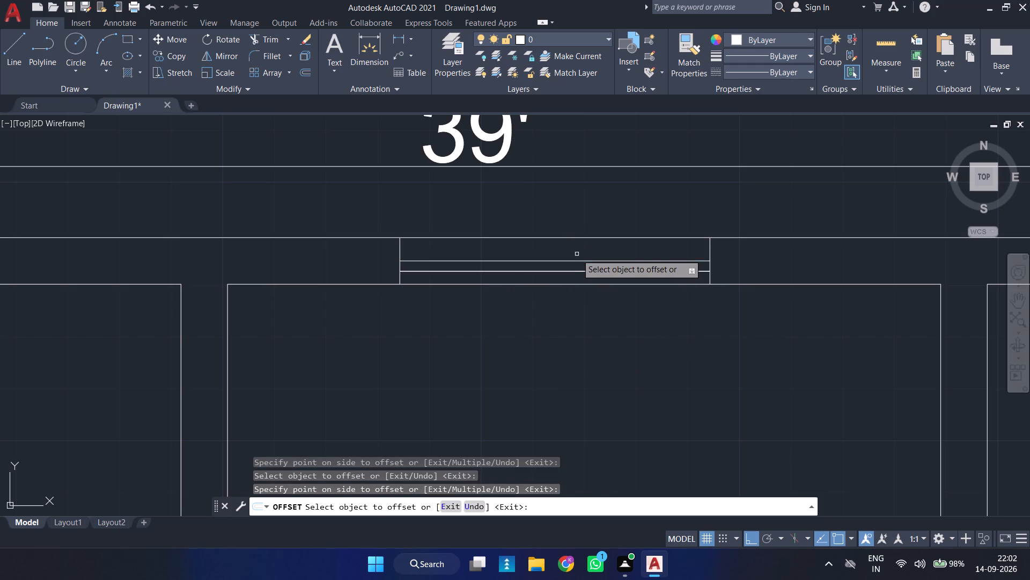
key("Escape")
Erase the duplicate offset lines stacked just below the window's middle line, keeping a single one.
left_click(568, 272)
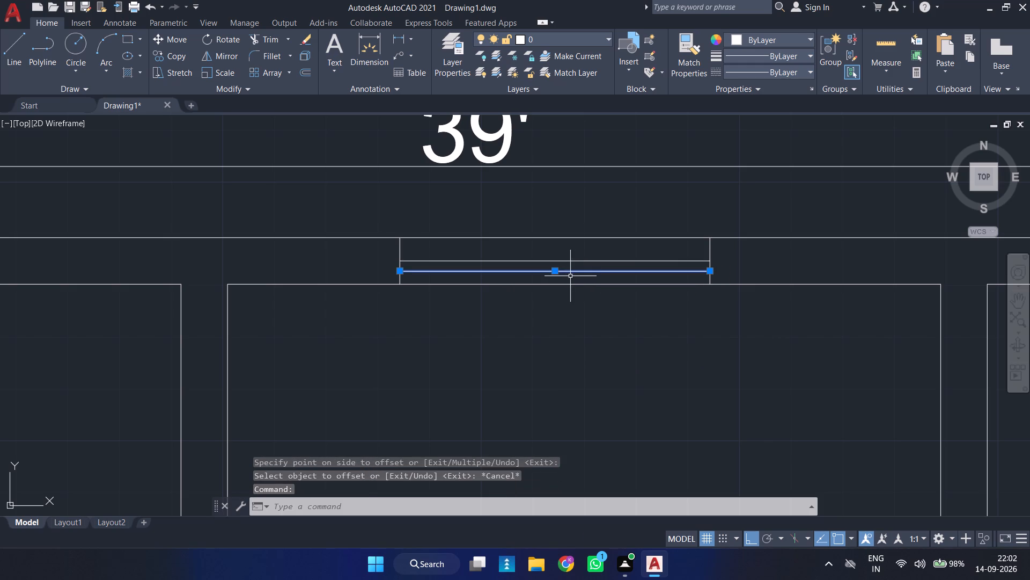
key("Delete")
left_click(568, 270)
key("Delete")
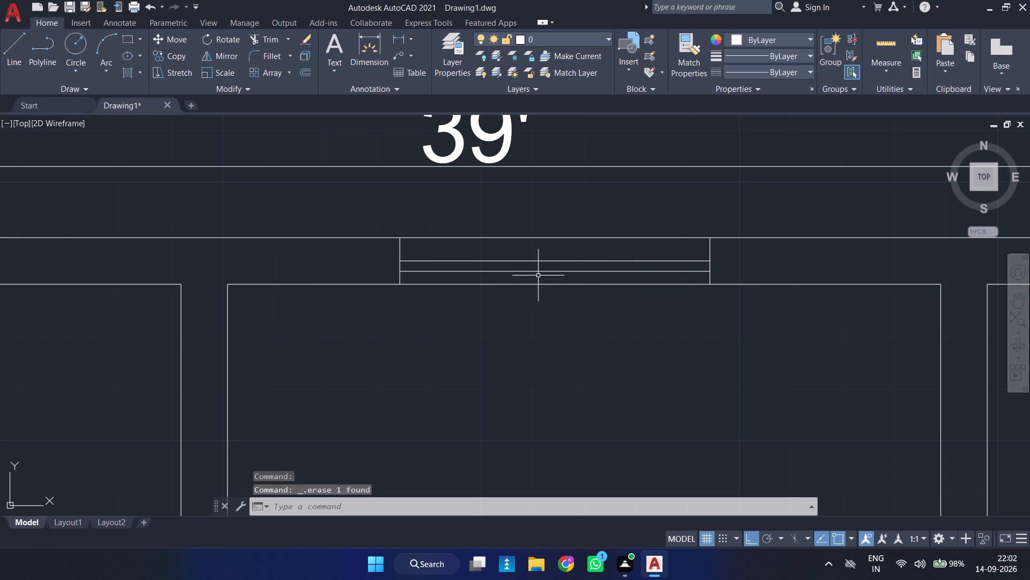
key("Escape")
Offset the window's middle line by 2" toward the outer wall face.
key("o")
key("Return")
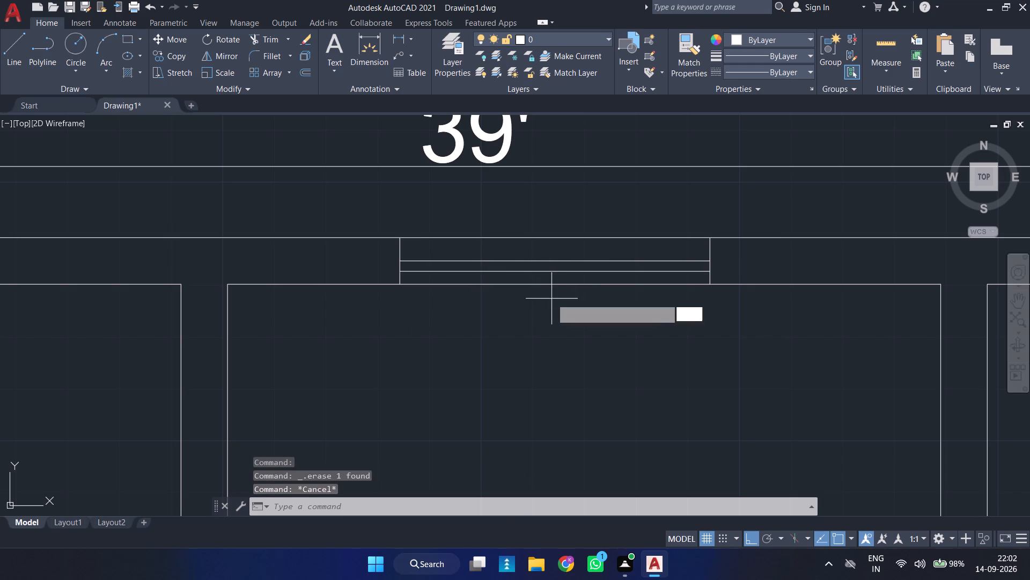
key("Return")
left_click(554, 260)
left_click(555, 246)
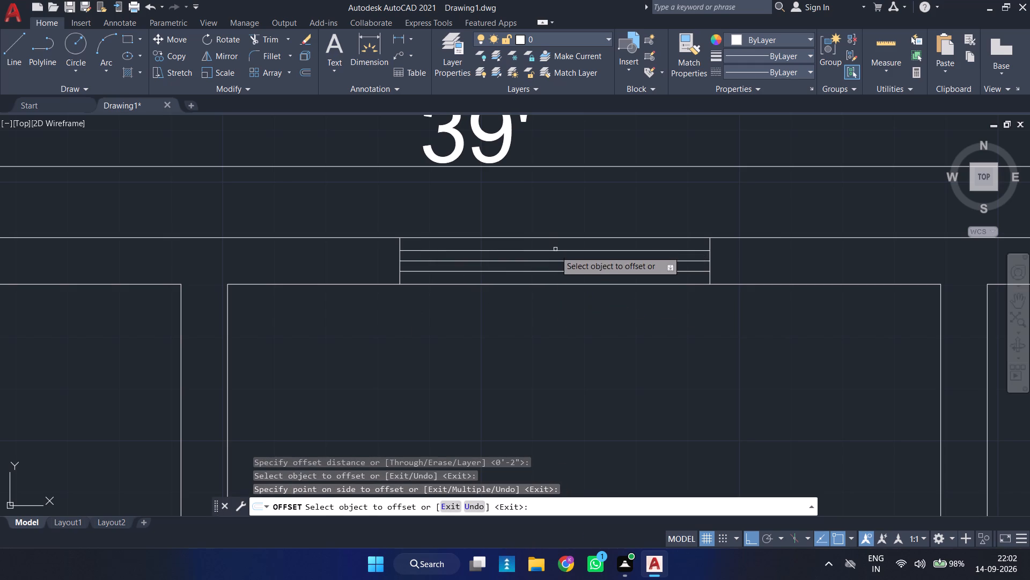
key("Escape")
Group the two jambs and three horizontal lines of the 5' window into one object and select it.
left_click(381, 221)
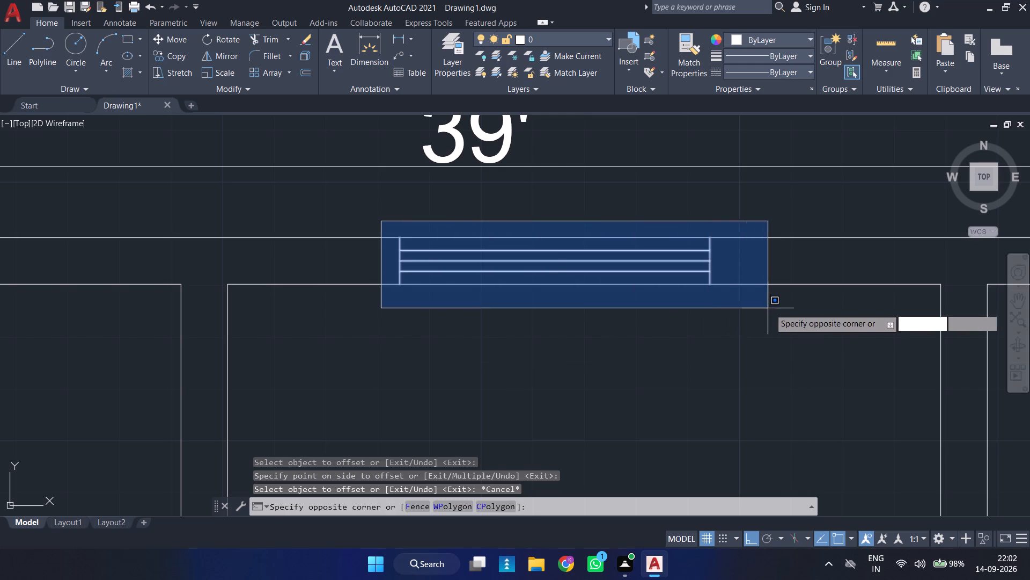
left_click(769, 308)
key("g")
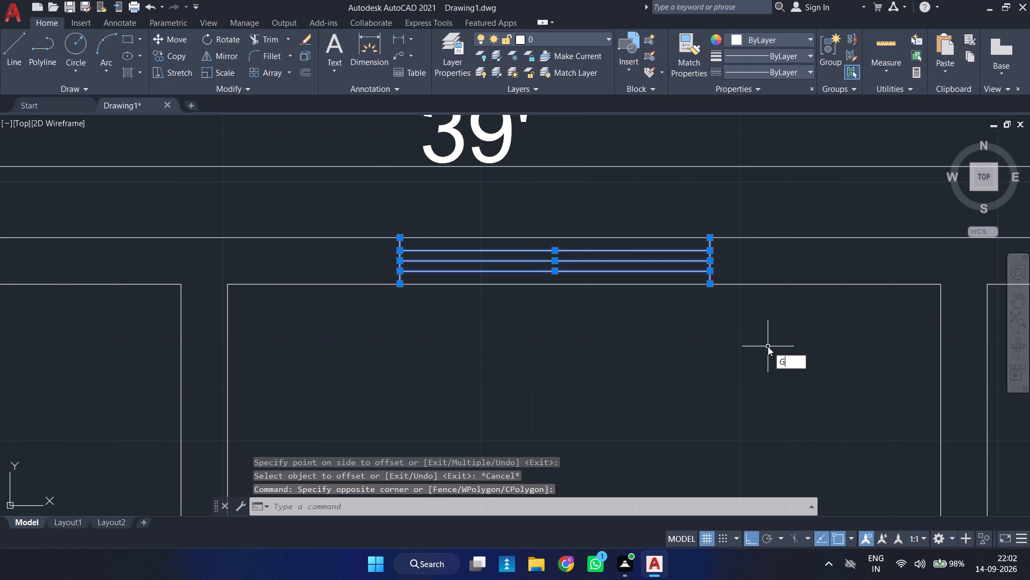
key("Return")
left_click(613, 264)
left_click(542, 248)
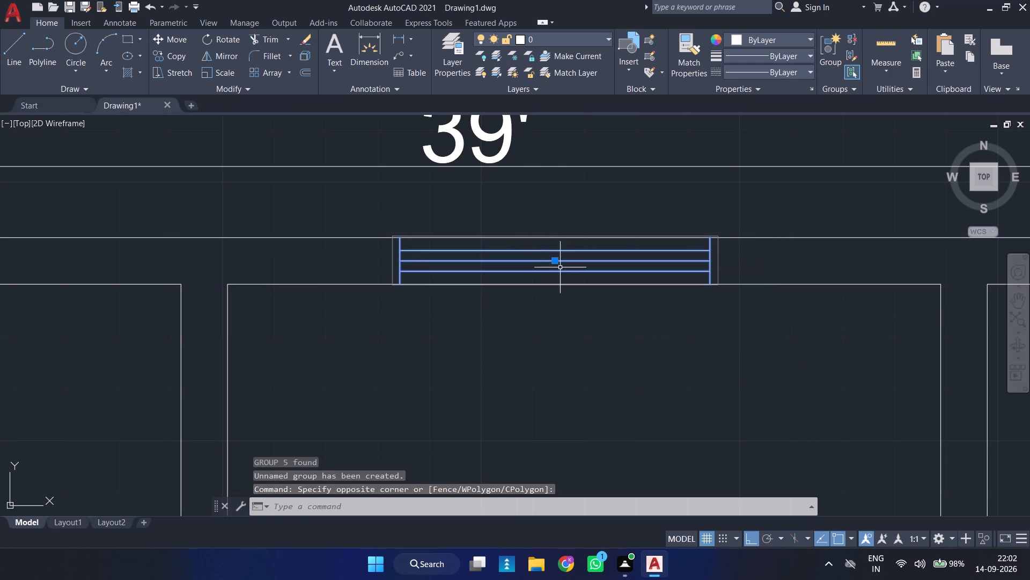
Move the grouped 5' window about 6" east along the middle room's top wall.
left_click(554, 262)
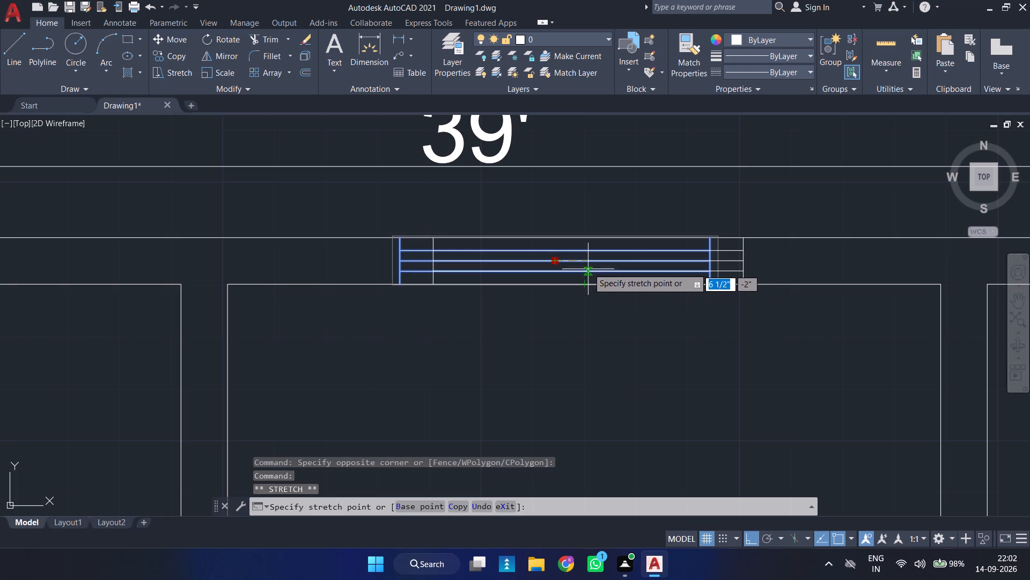
left_click(585, 264)
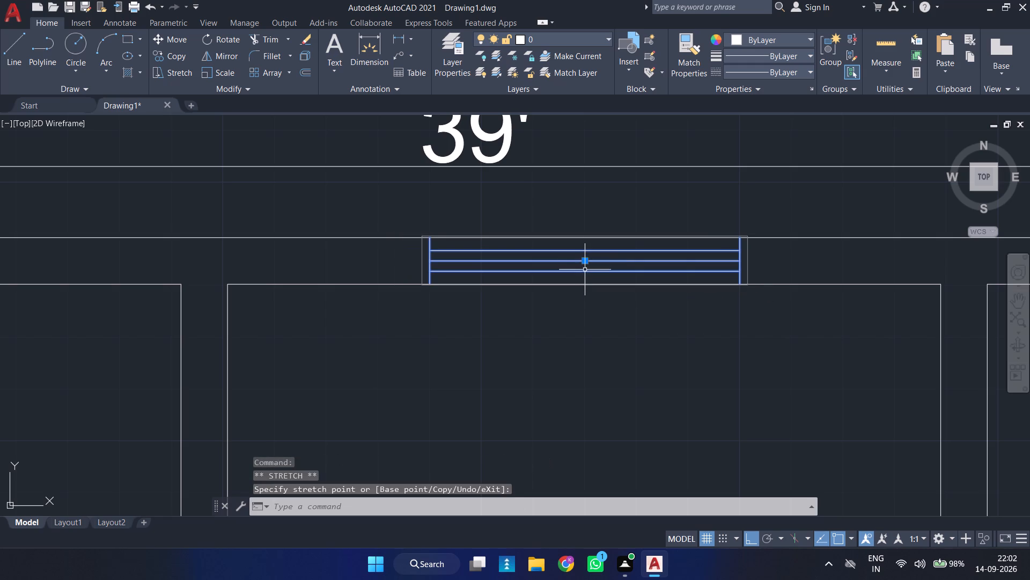
left_click(585, 261)
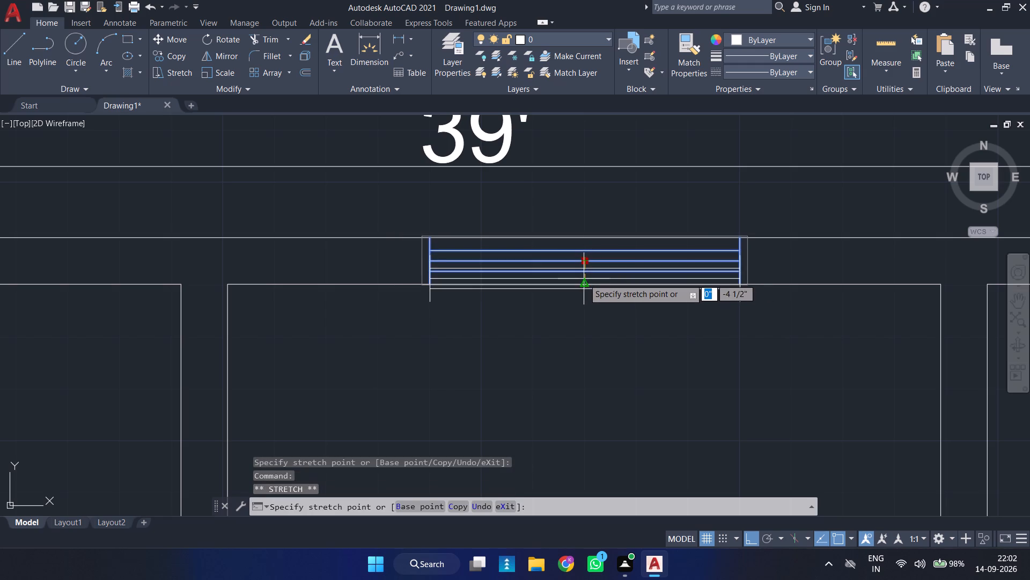
key("Escape")
scroll(584, 250, "down", 3)
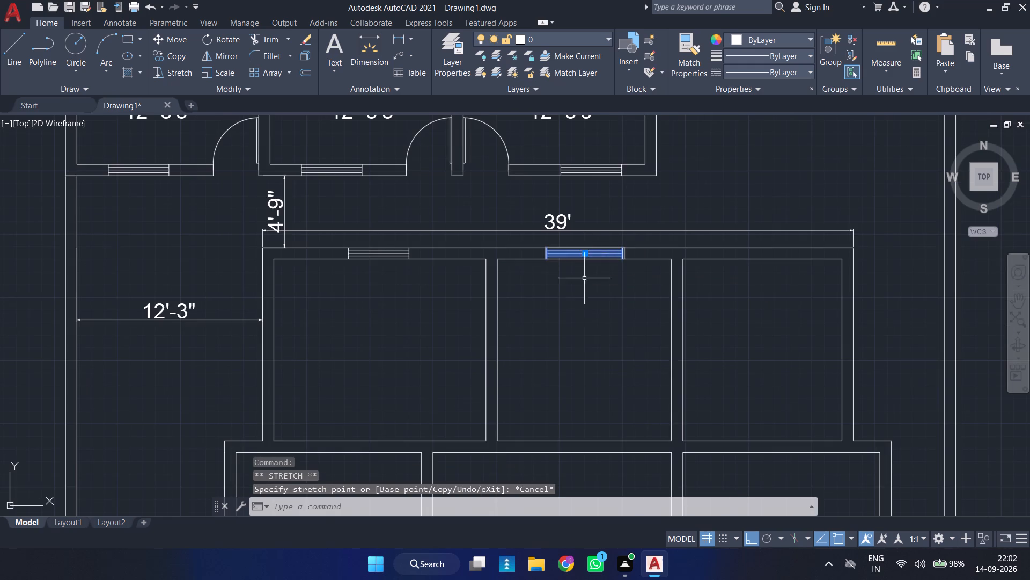
key("Escape")
middle_click_drag(584, 302, 563, 295)
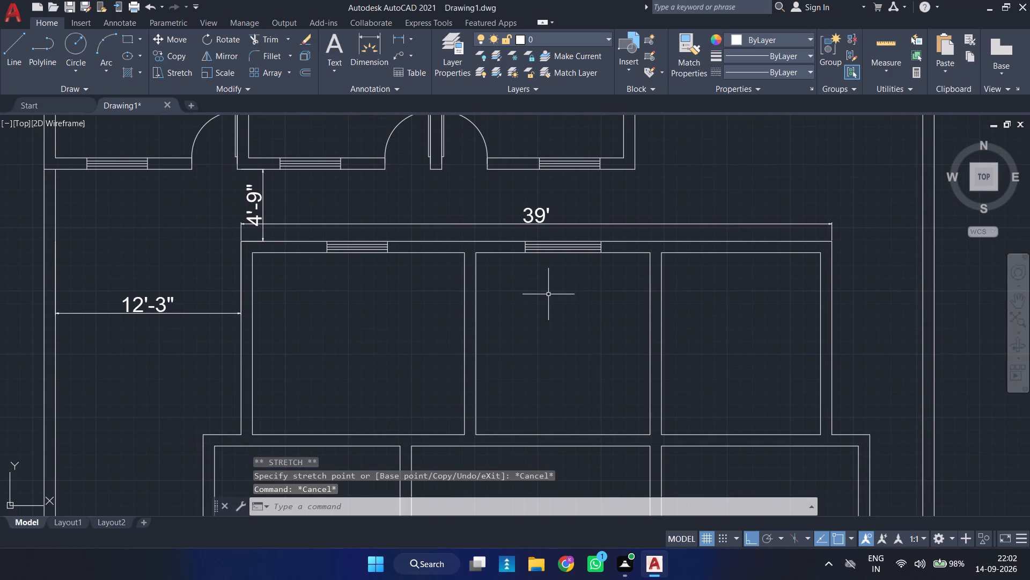
Copy the 5' window 11'-9" along the wall to the midpoint of the third top room's wall.
scroll(567, 241, "up", 2)
middle_click_drag(594, 288, 523, 290)
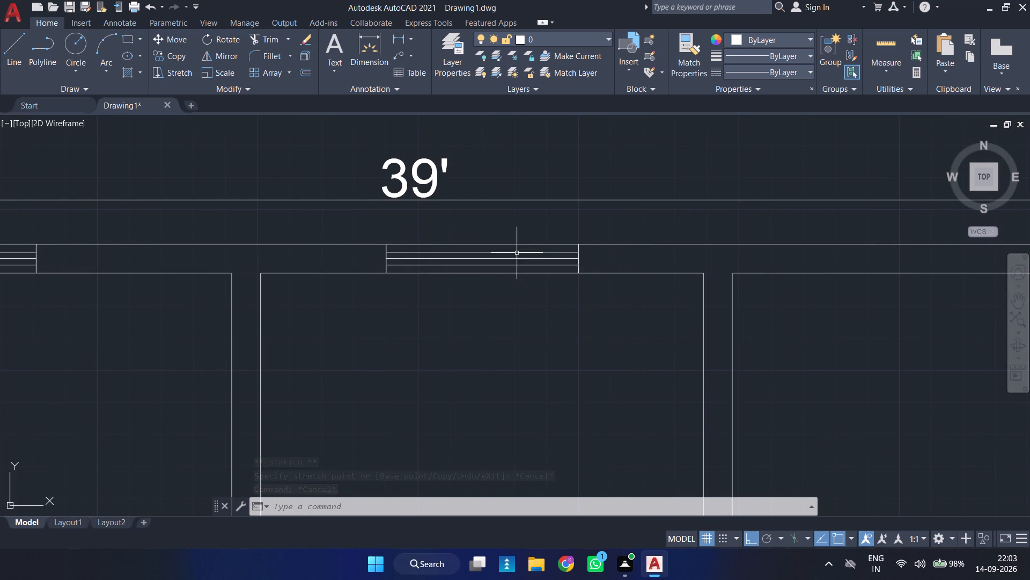
left_click(516, 253)
key("c")
key("o")
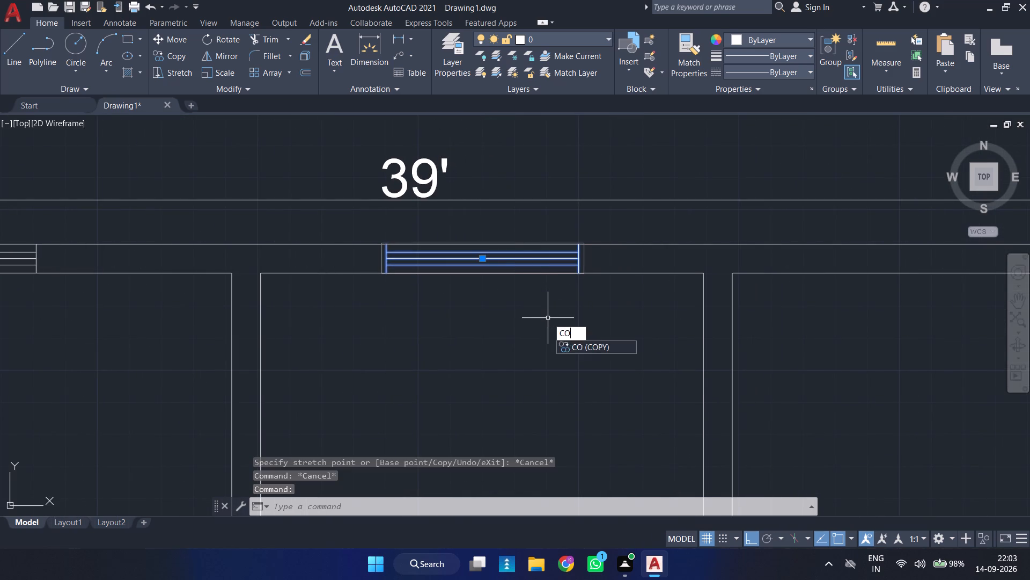
key("Return")
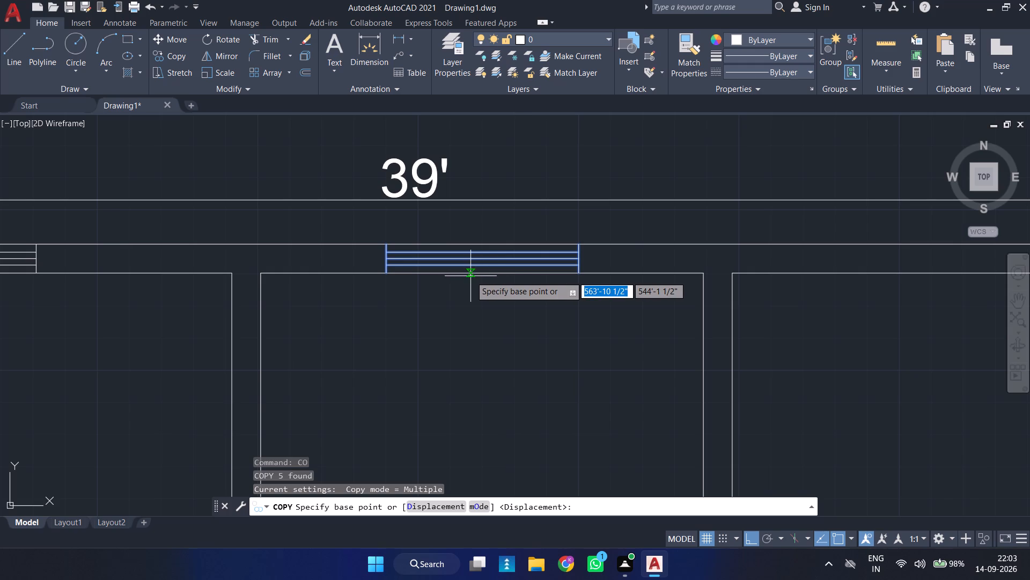
left_click(481, 273)
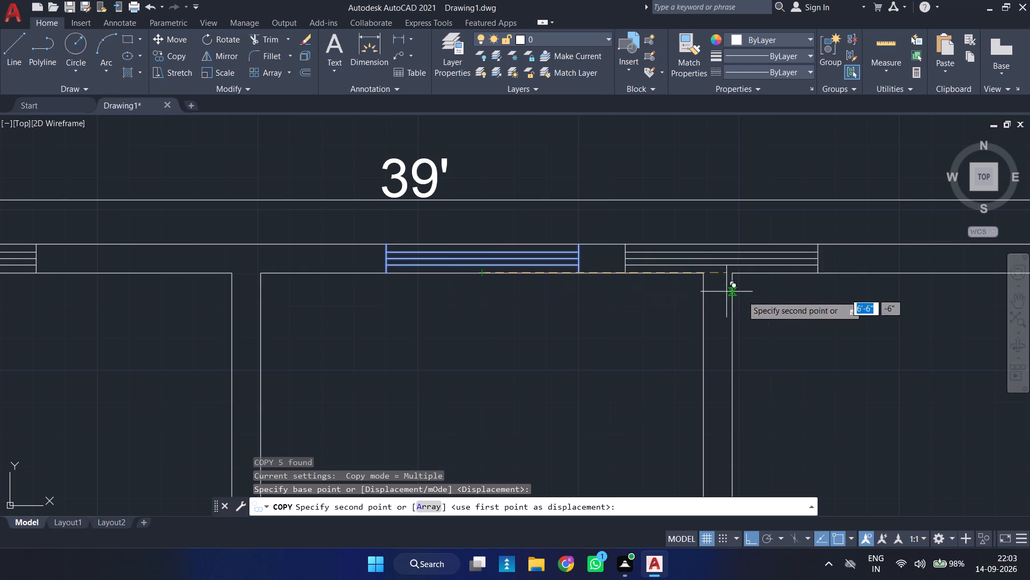
middle_click_drag(796, 308, 443, 317)
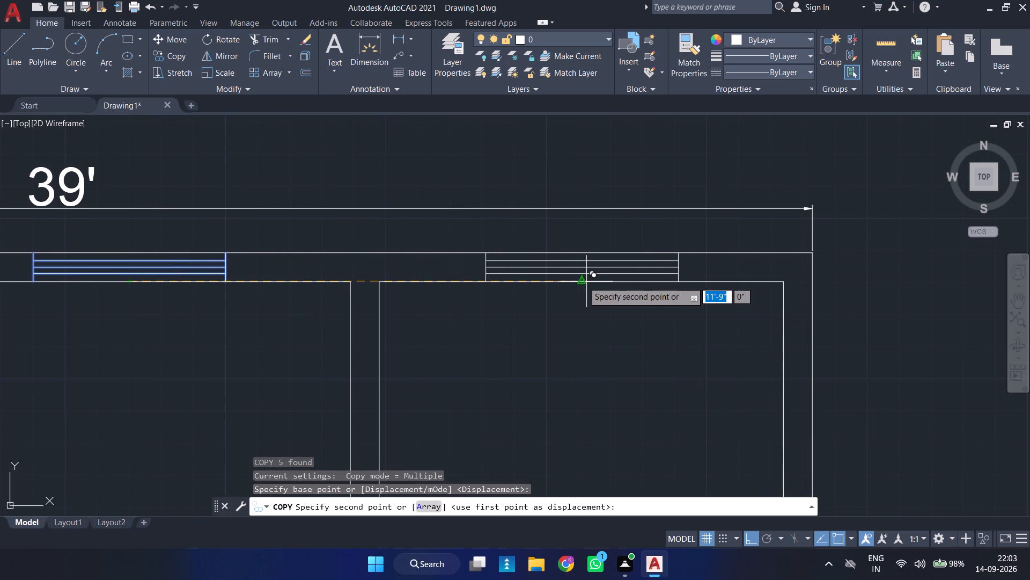
left_click(583, 280)
scroll(614, 317, "down", 3)
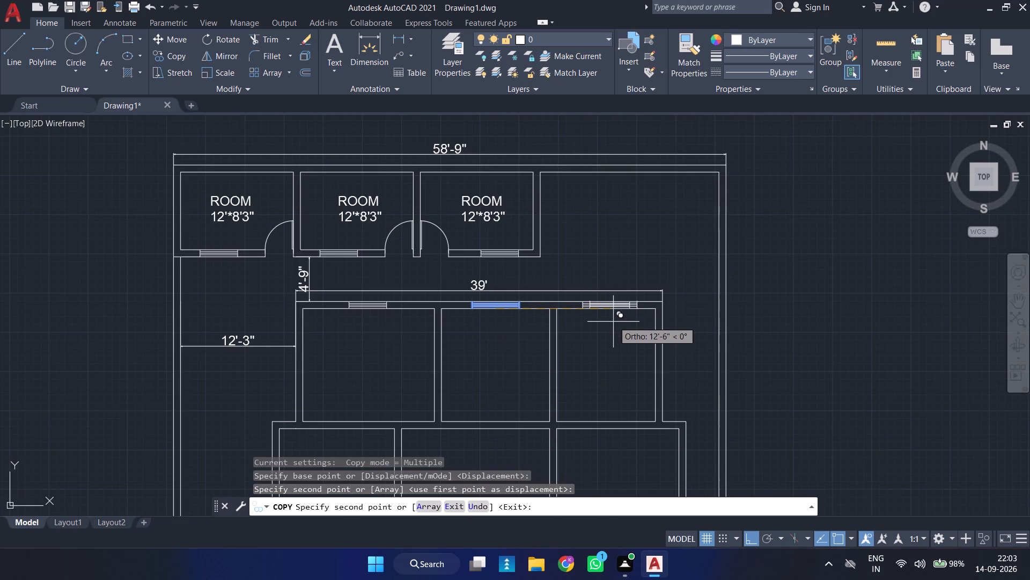
key("Escape")
Insert the Bed - Queen block from DesignCenter's Home - Space Planner into the empty area outside the west boundary wall.
scroll(612, 319, "down", 2)
middle_click_drag(573, 360, 542, 289)
scroll(477, 268, "up", 2)
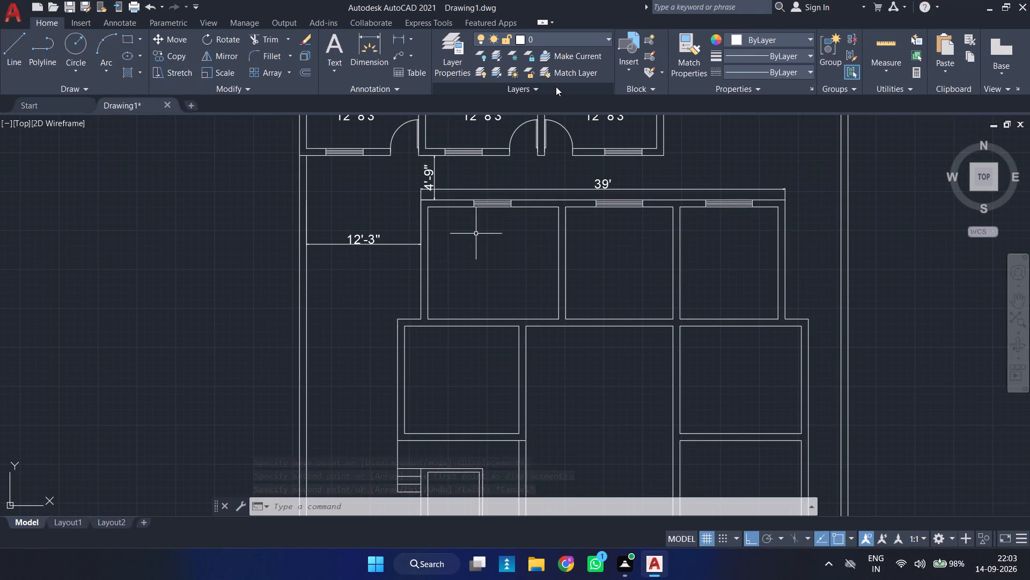
scroll(511, 233, "up", 1)
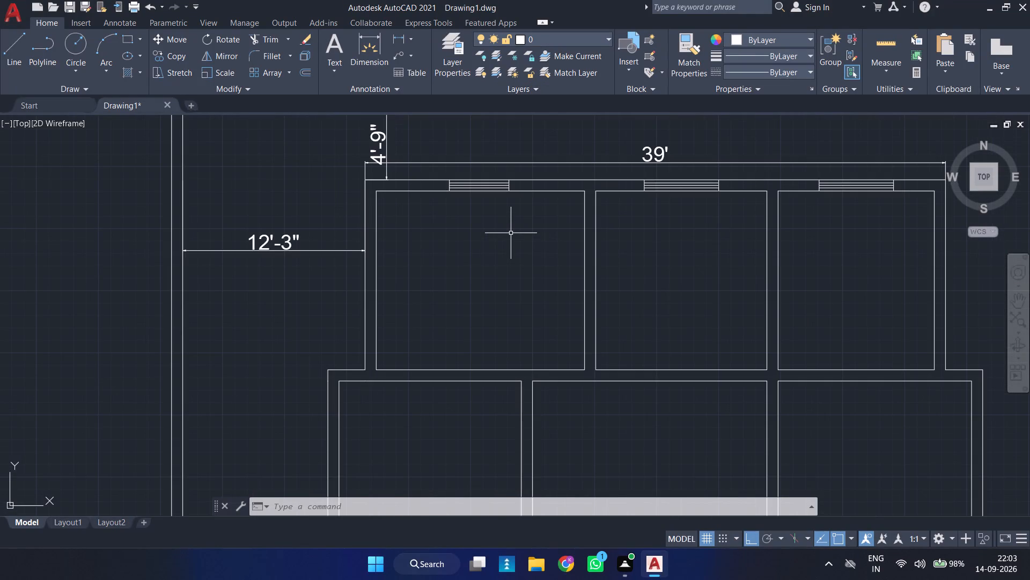
key("ctrl+3")
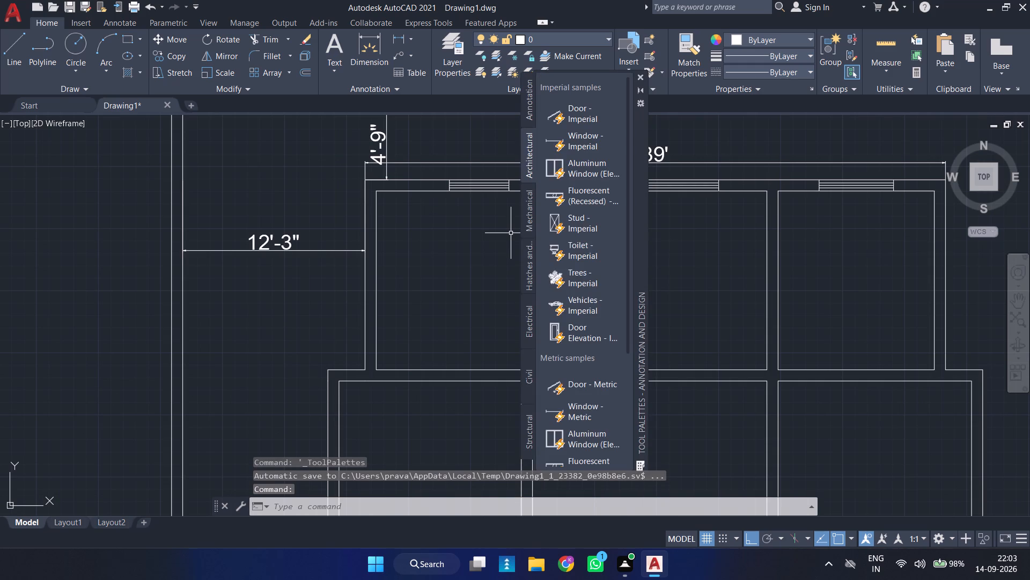
key("ctrl+2")
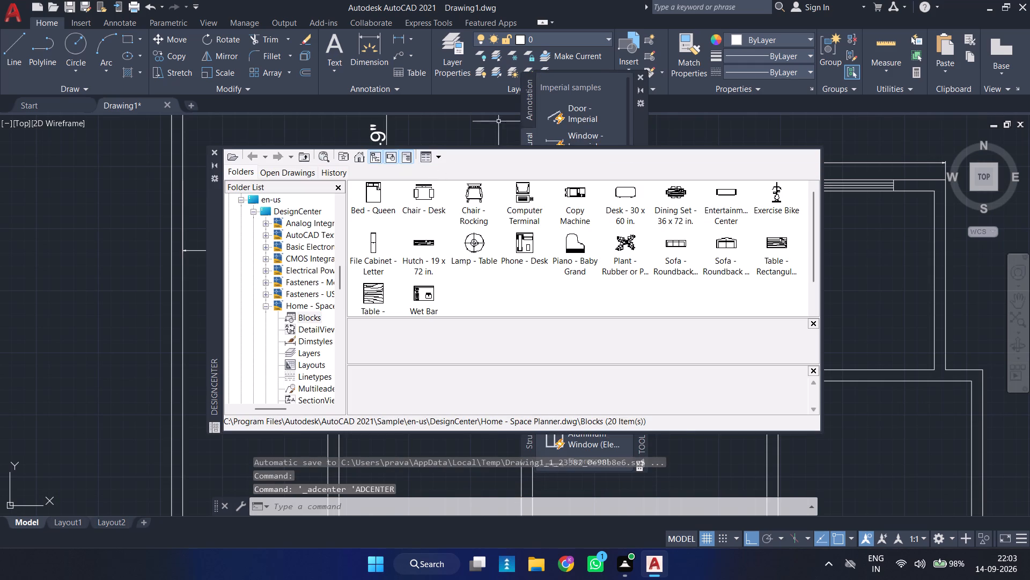
left_click_drag(376, 195, 198, 226)
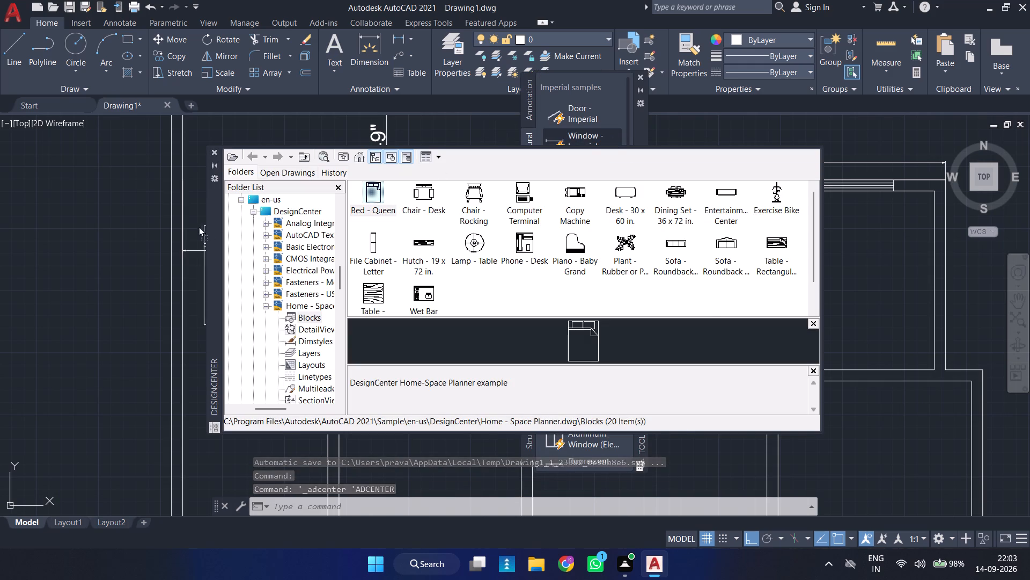
left_click_drag(198, 226, 57, 227)
key("Escape")
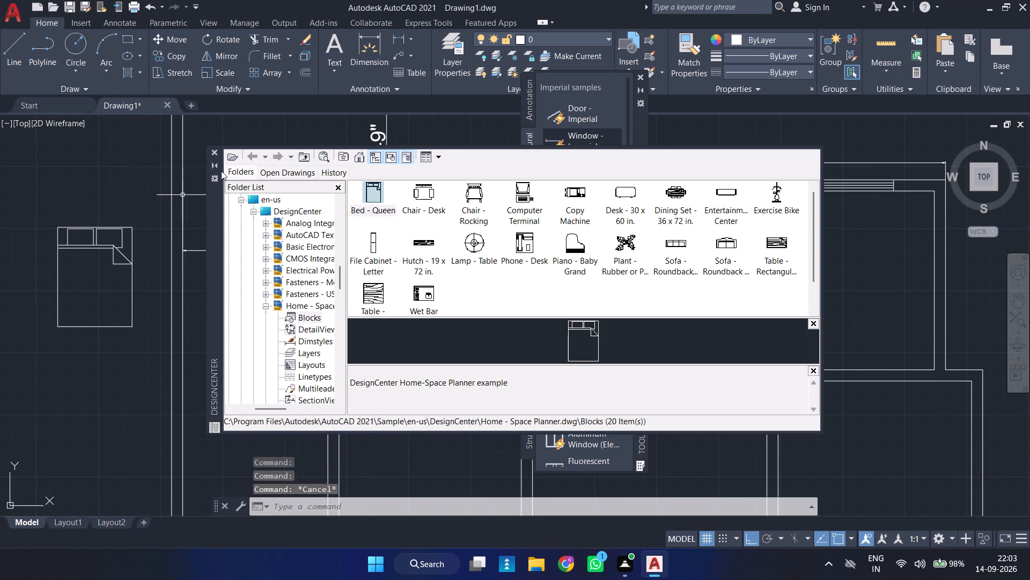
left_click(212, 150)
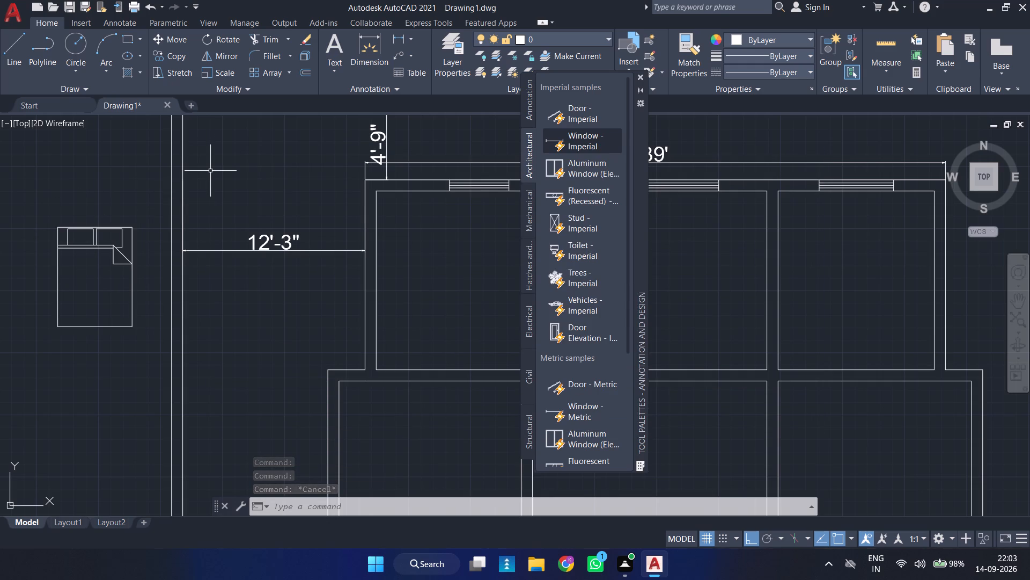
Draw a bedside table rectangle about 1' by 1'-2 1/2" just west of the bed's head, level with its top edge.
middle_click_drag(106, 241, 184, 241)
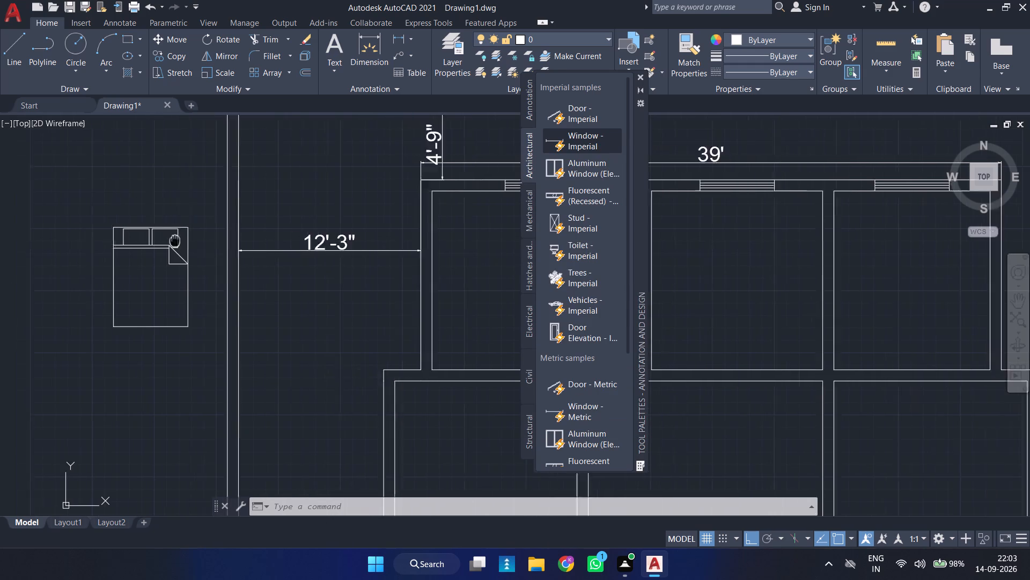
middle_click_drag(184, 241, 196, 241)
scroll(183, 249, "up", 2)
middle_click_drag(171, 252, 220, 307)
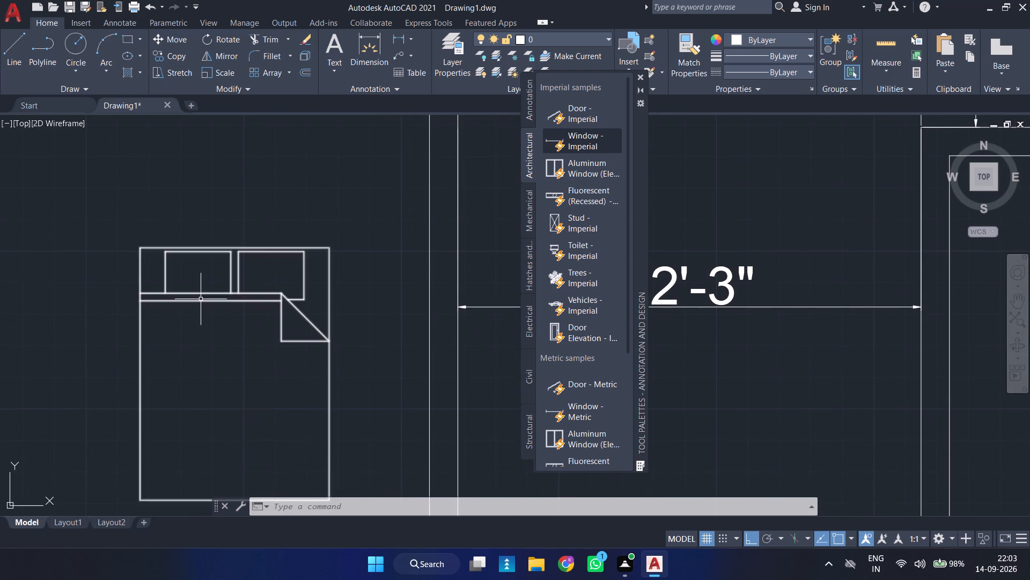
scroll(201, 299, "up", 1)
key("r")
type("EC")
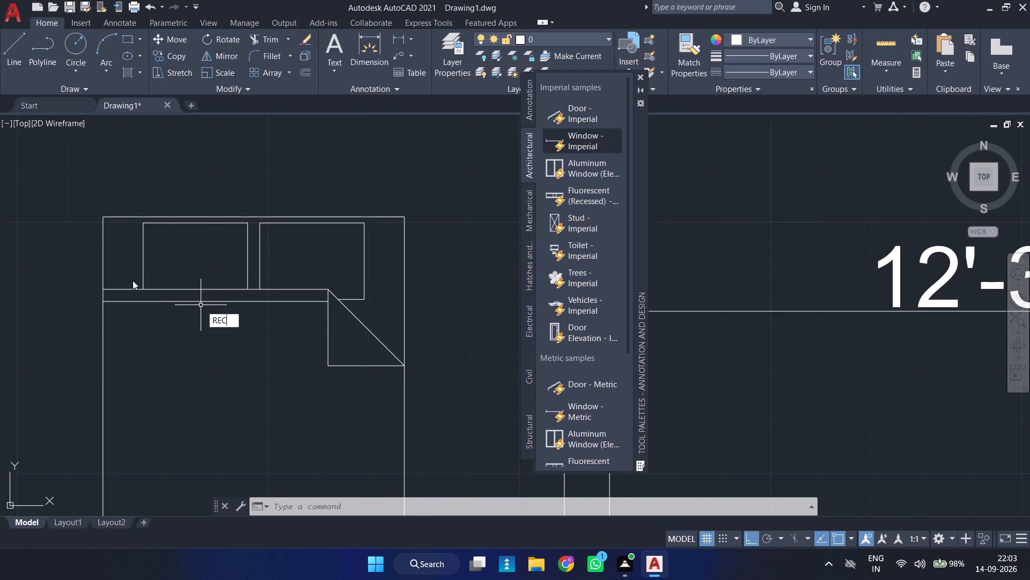
key("space")
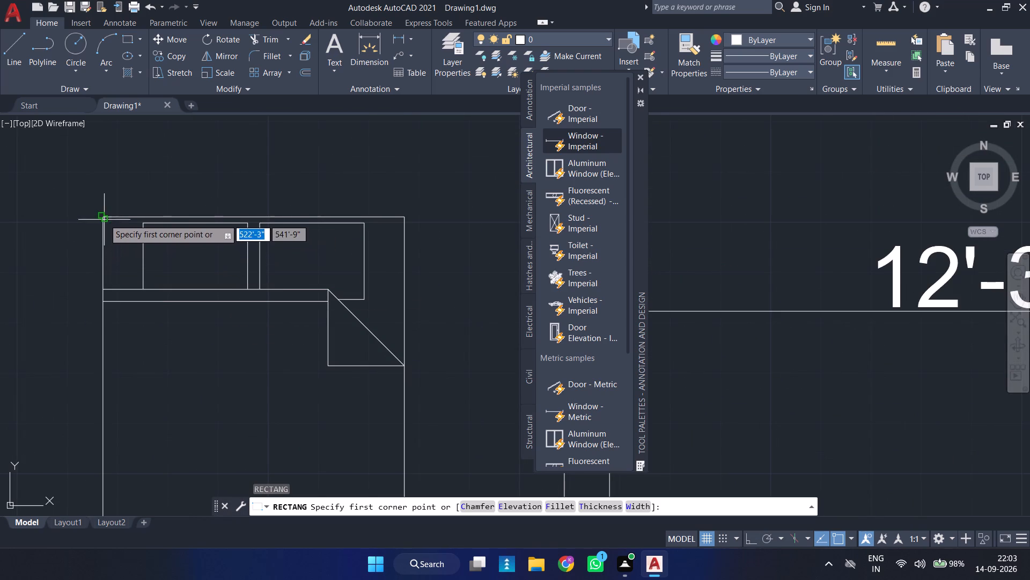
scroll(98, 215, "up", 2)
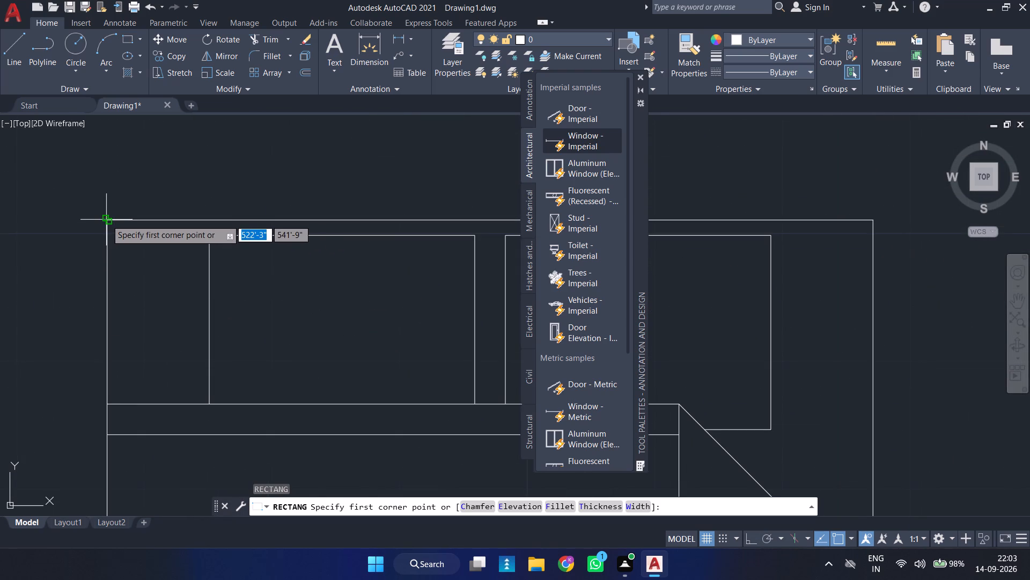
left_click(97, 220)
middle_click_drag(91, 341, 108, 338)
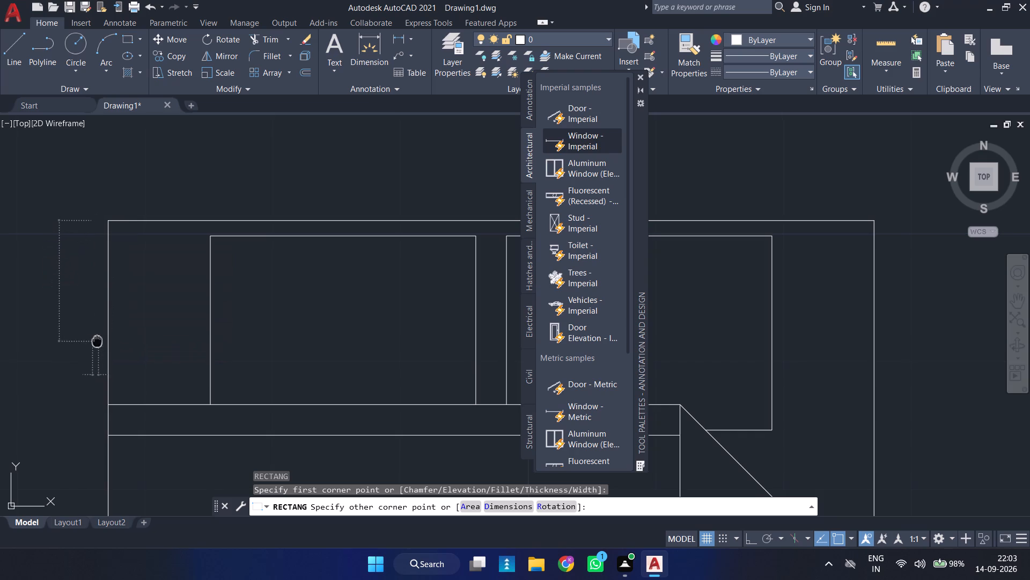
middle_click_drag(108, 338, 270, 323)
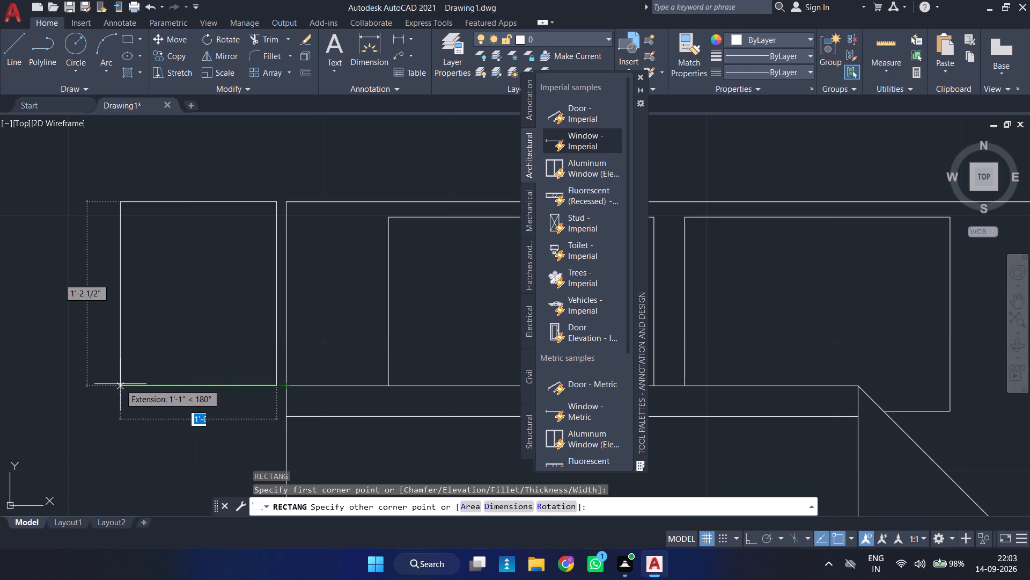
left_click(120, 384)
Draw a circle of about 5" radius centred in the bedside table rectangle.
scroll(334, 355, "down", 3)
middle_click_drag(351, 372, 350, 372)
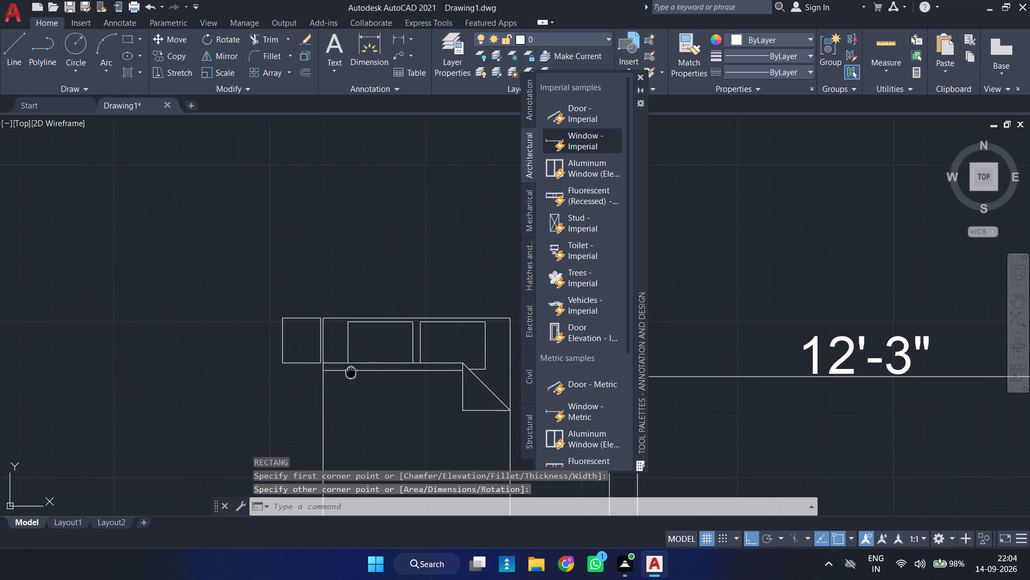
middle_click_drag(350, 372, 326, 341)
scroll(240, 323, "up", 1)
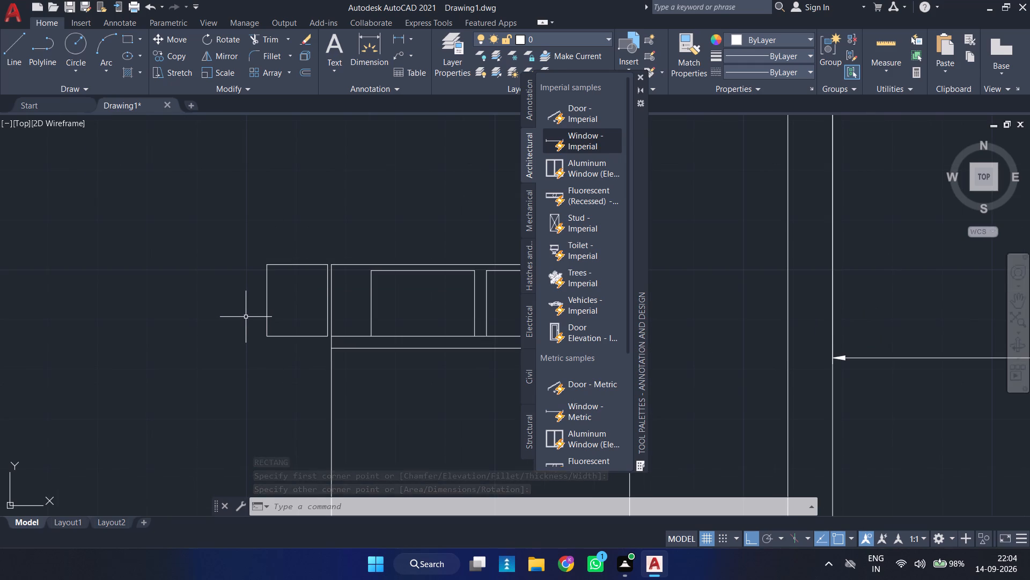
type("C")
key("space")
left_click(295, 301)
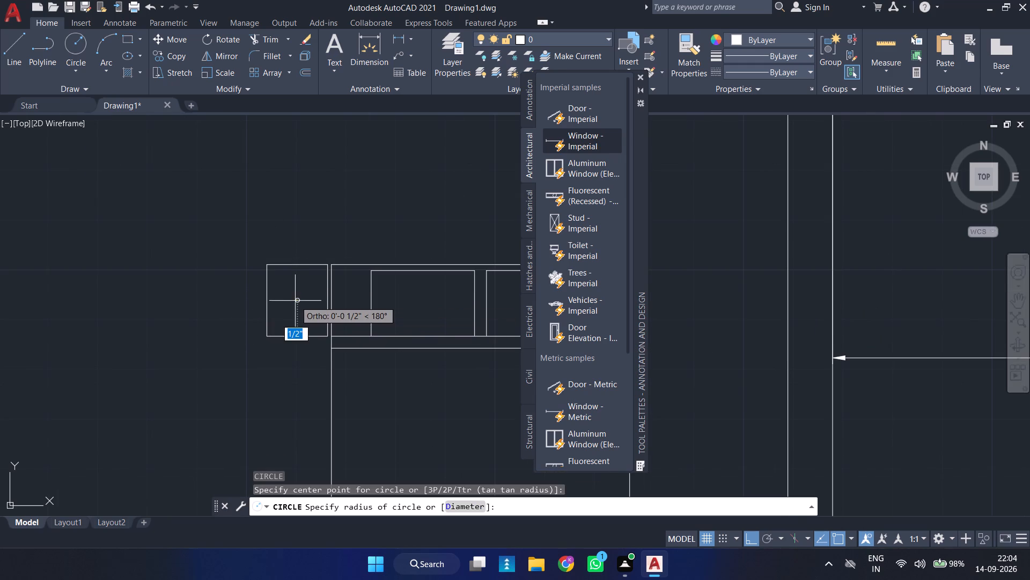
scroll(308, 326, "up", 1)
left_click(308, 325)
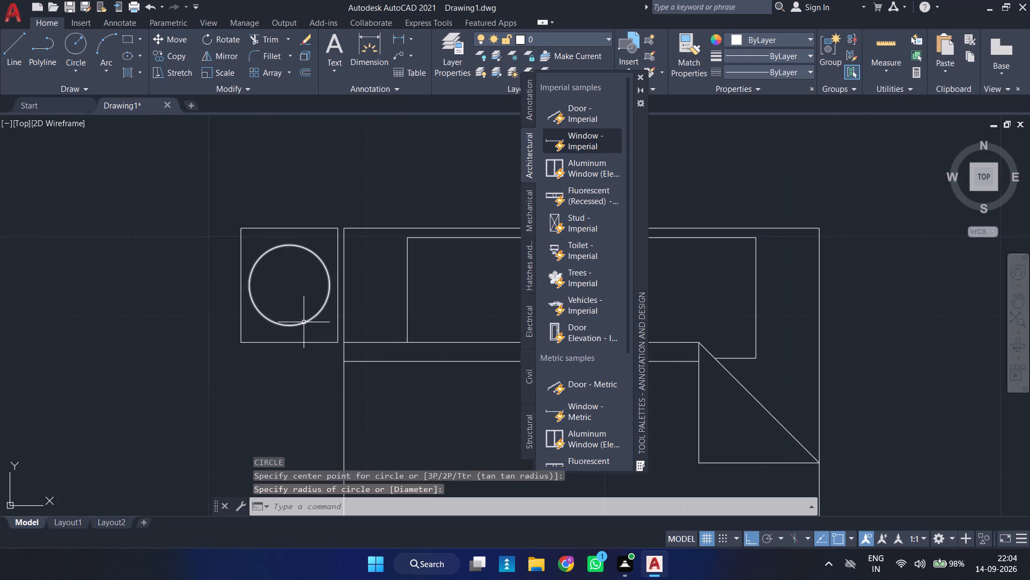
Offset the bedside table's circle 2" inward.
left_click(304, 324)
key("o")
key("Return")
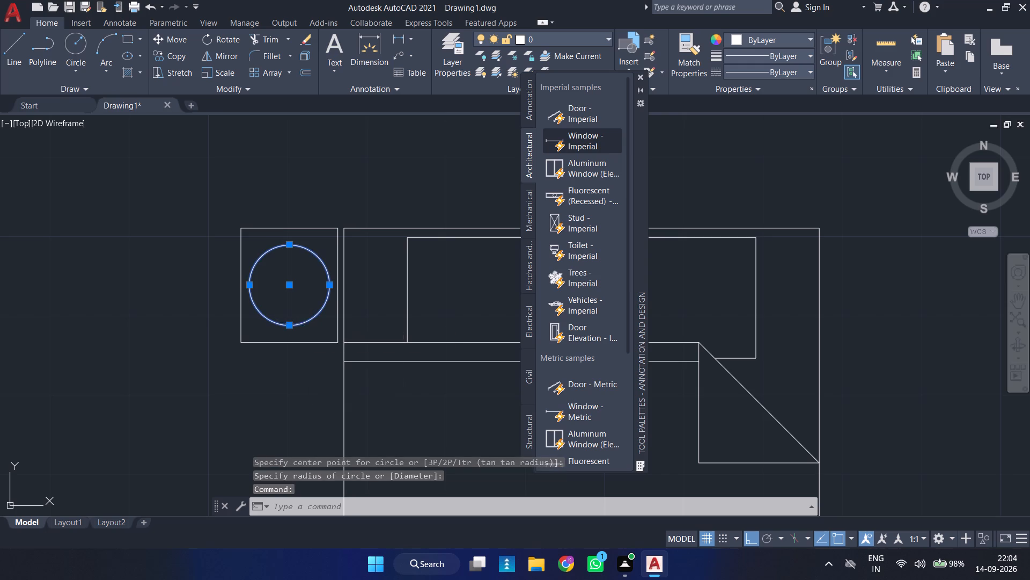
key("Return")
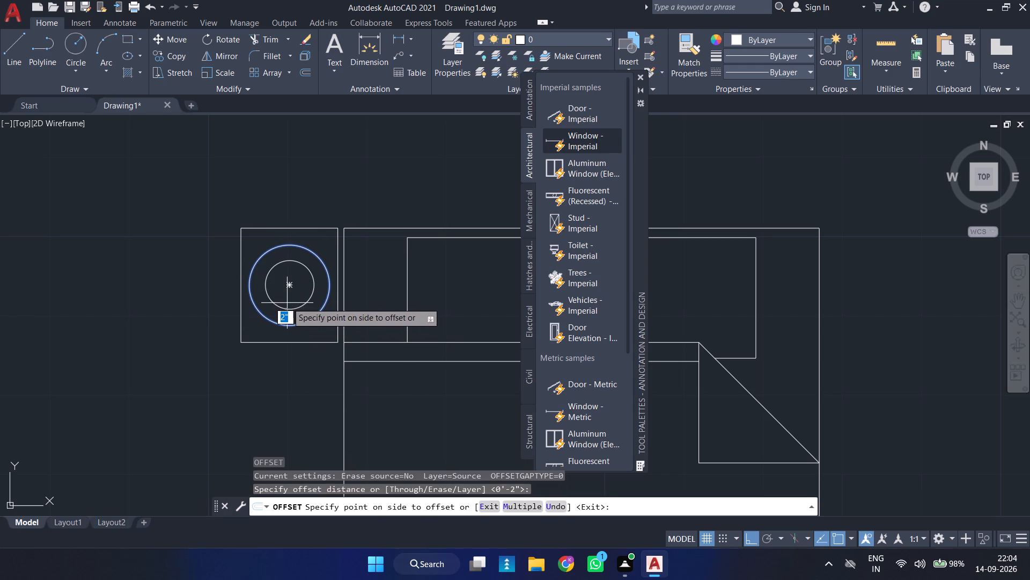
left_click(287, 302)
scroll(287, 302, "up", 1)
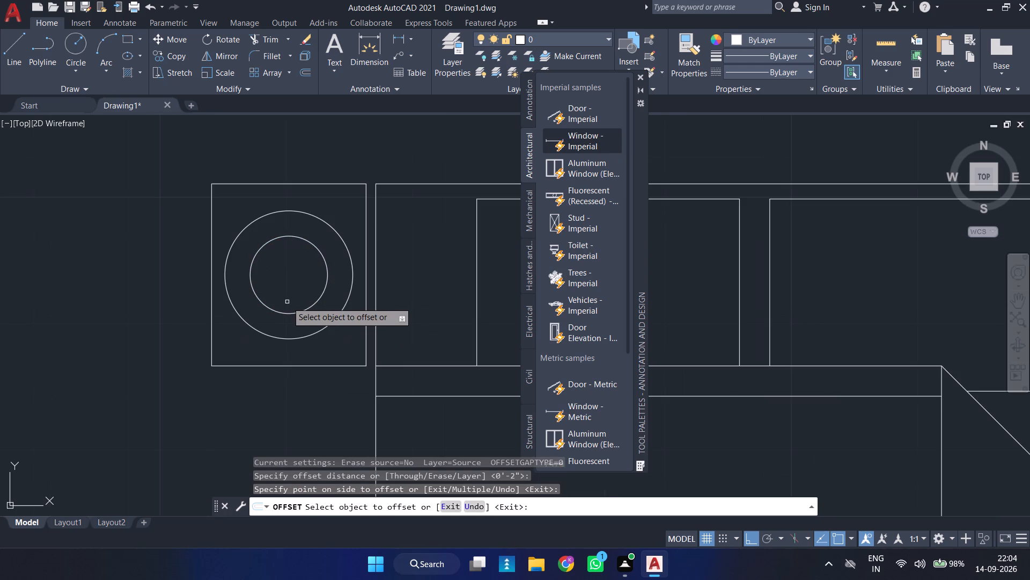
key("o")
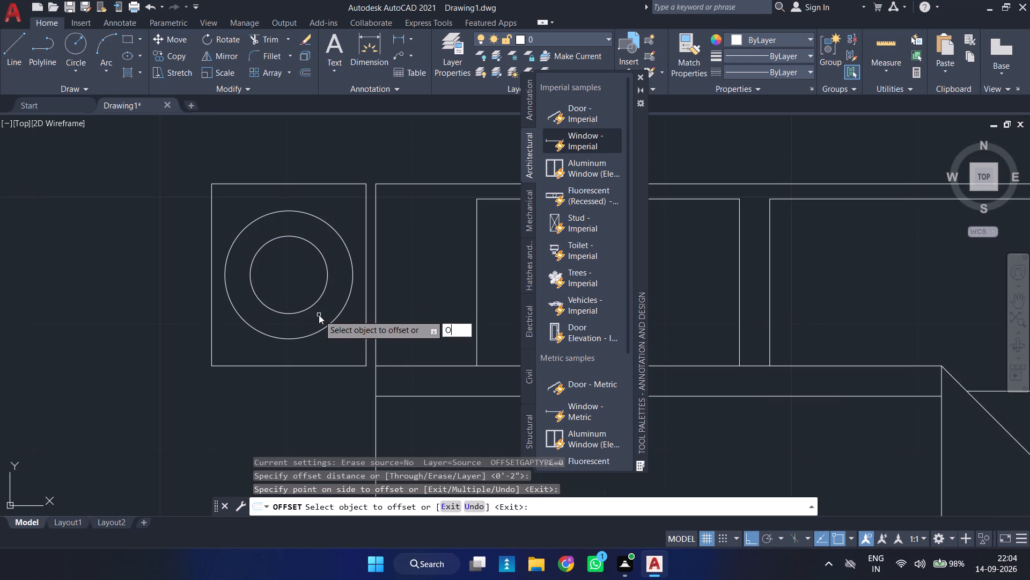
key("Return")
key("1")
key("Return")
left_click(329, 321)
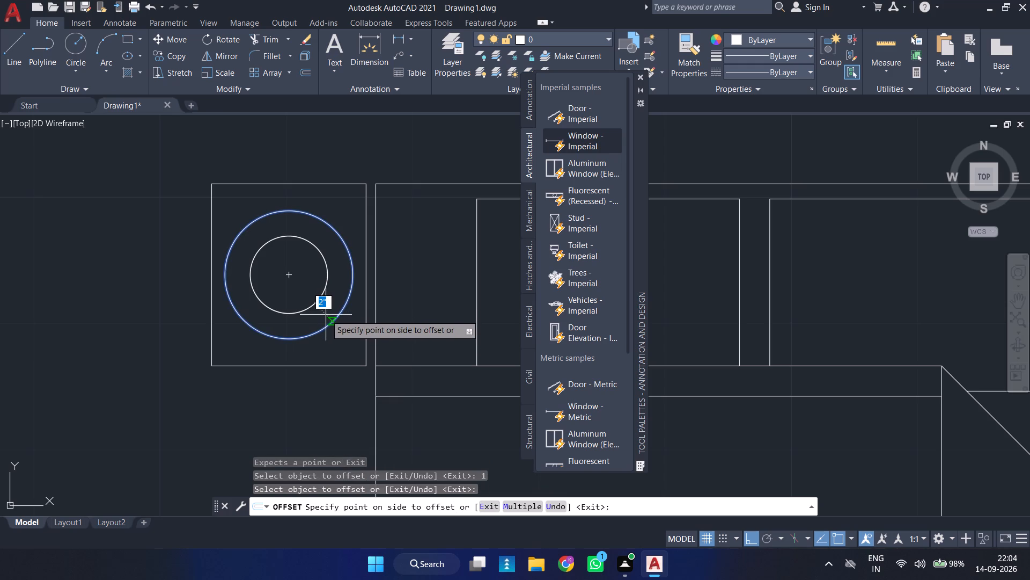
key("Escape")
Offset the bedside table's outer circle 1" inward.
key("o")
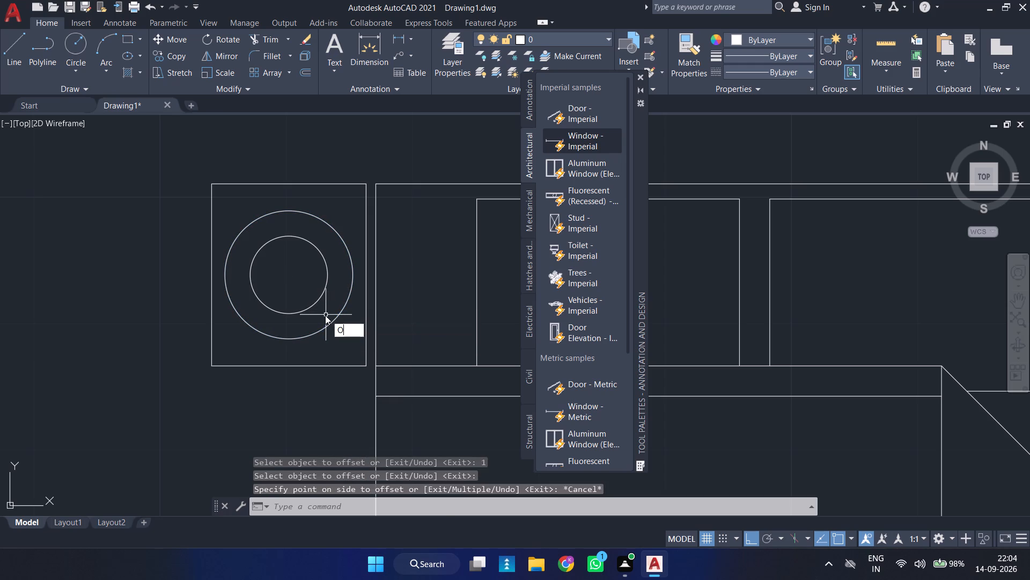
key("Return")
key("1")
key("Return")
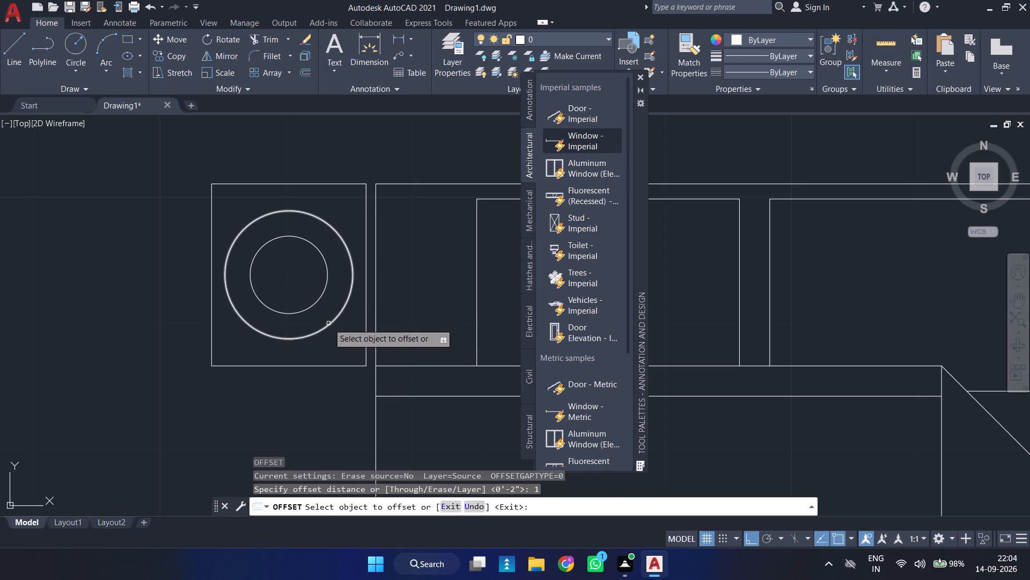
left_click(328, 324)
left_click(319, 315)
key("Escape")
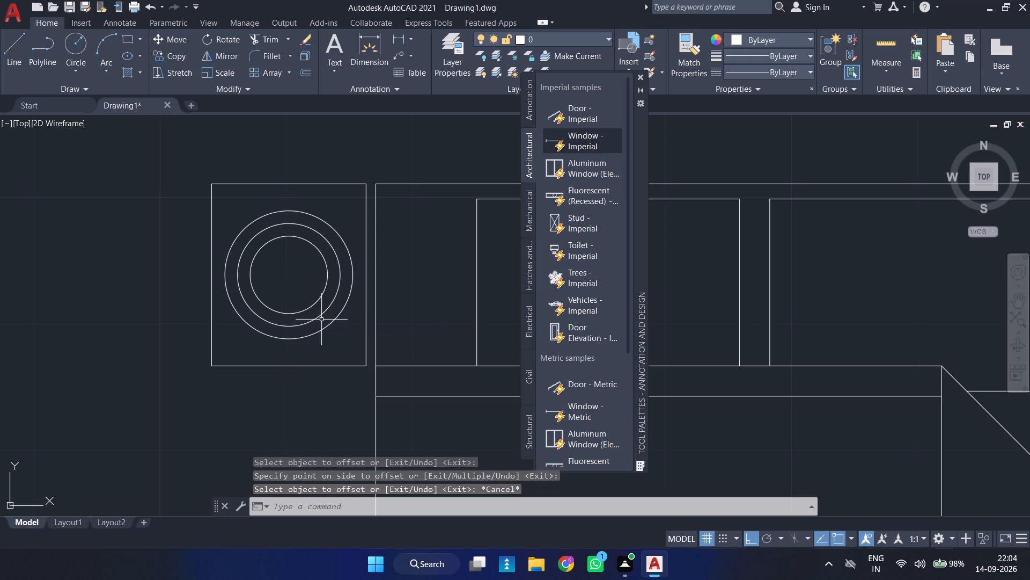
Mirror the bedside table with its circles about the bed's vertical centreline, keeping the source objects.
scroll(319, 323, "down", 3)
middle_click_drag(316, 345, 313, 345)
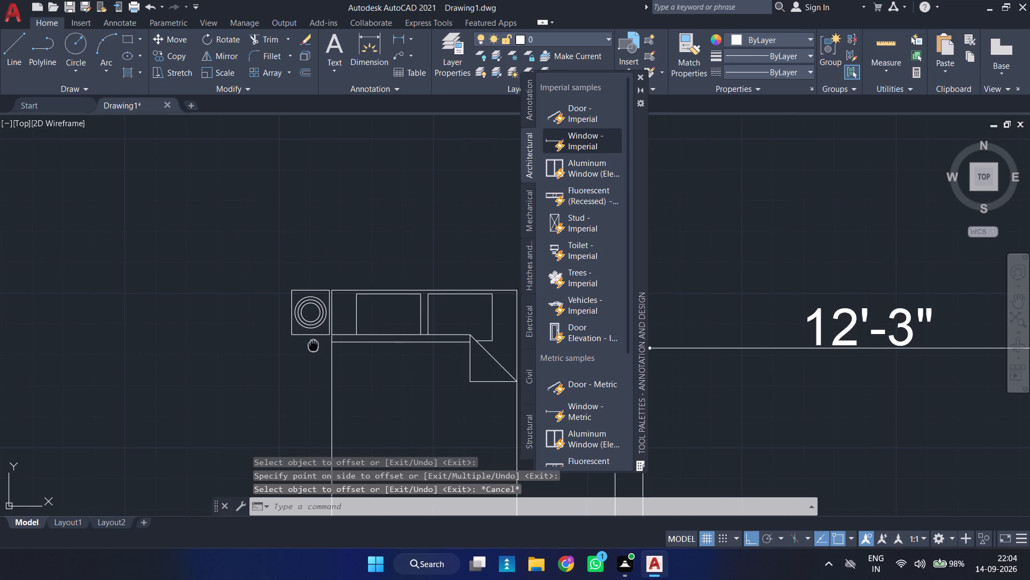
middle_click_drag(313, 345, 284, 328)
middle_click_drag(282, 330, 234, 243)
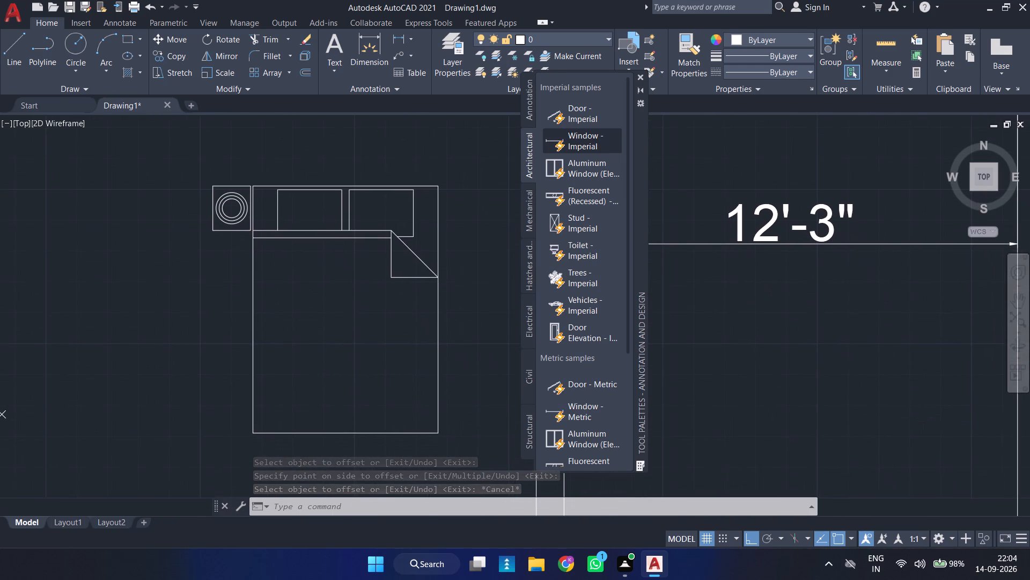
scroll(240, 240, "up", 1)
left_click(240, 240)
left_click(197, 147)
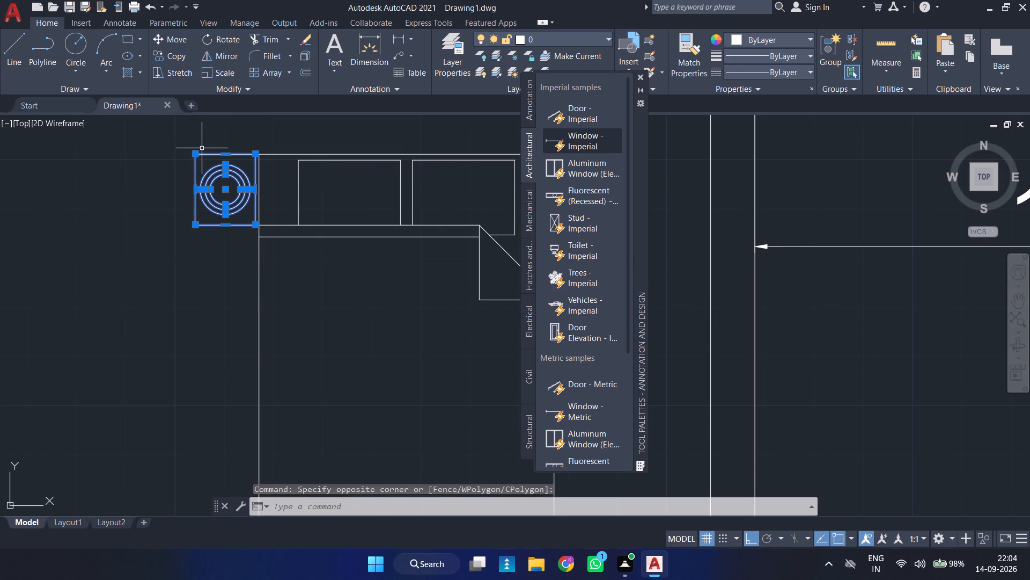
type("MI")
key("Return")
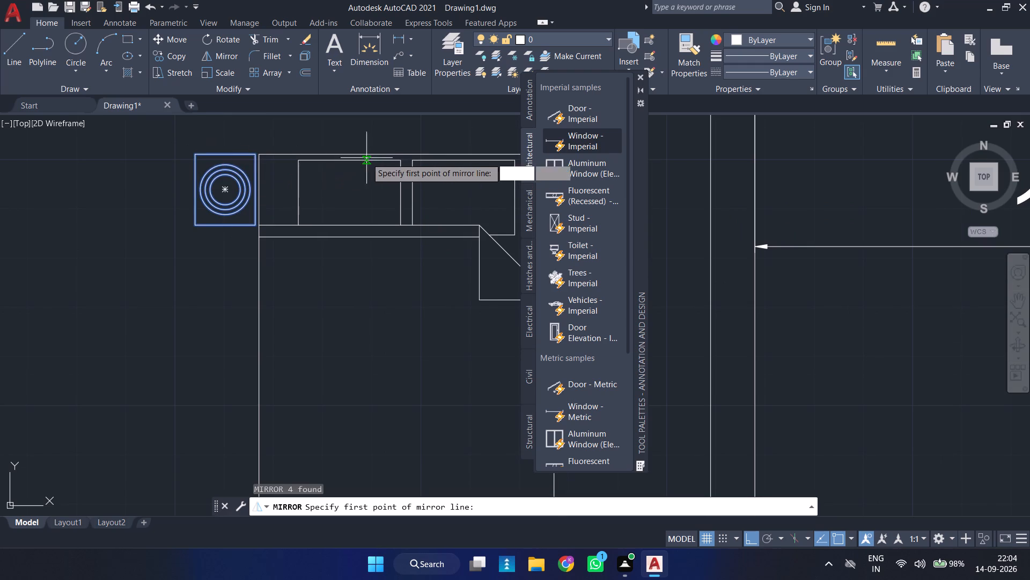
left_click(407, 155)
left_click(408, 284)
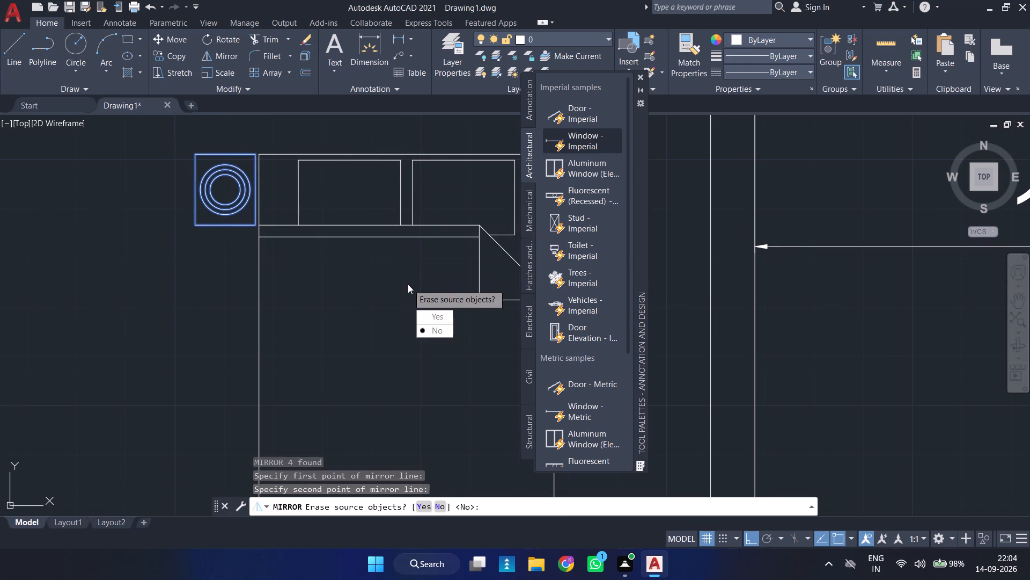
left_click_drag(430, 330, 408, 284)
middle_click_drag(402, 284, 273, 243)
scroll(281, 241, "down", 2)
key("Escape")
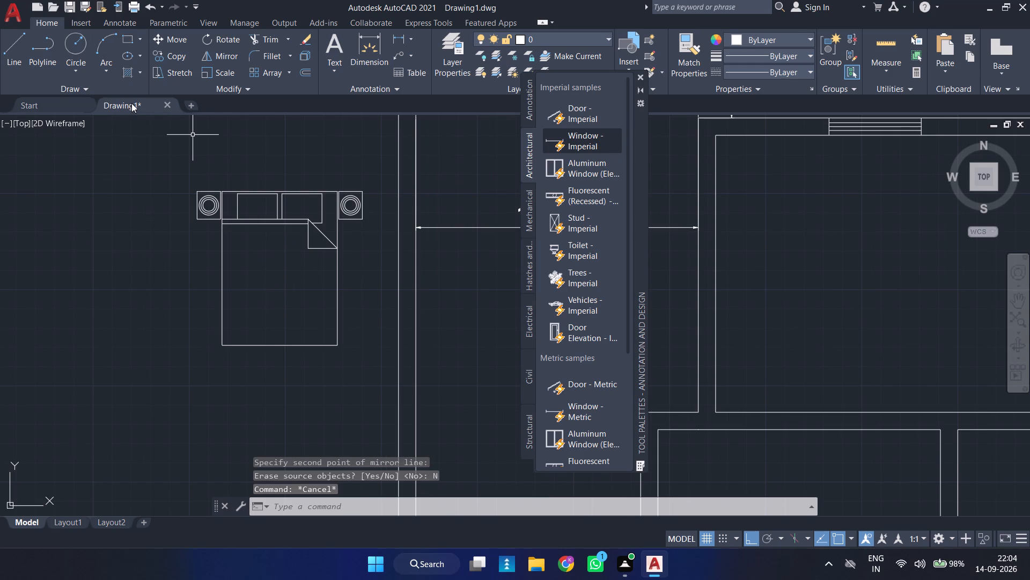
Draw a circle of about 1'-7" radius on the bed's centreline near its foot, extending past the foot edge.
key("c")
key("Return")
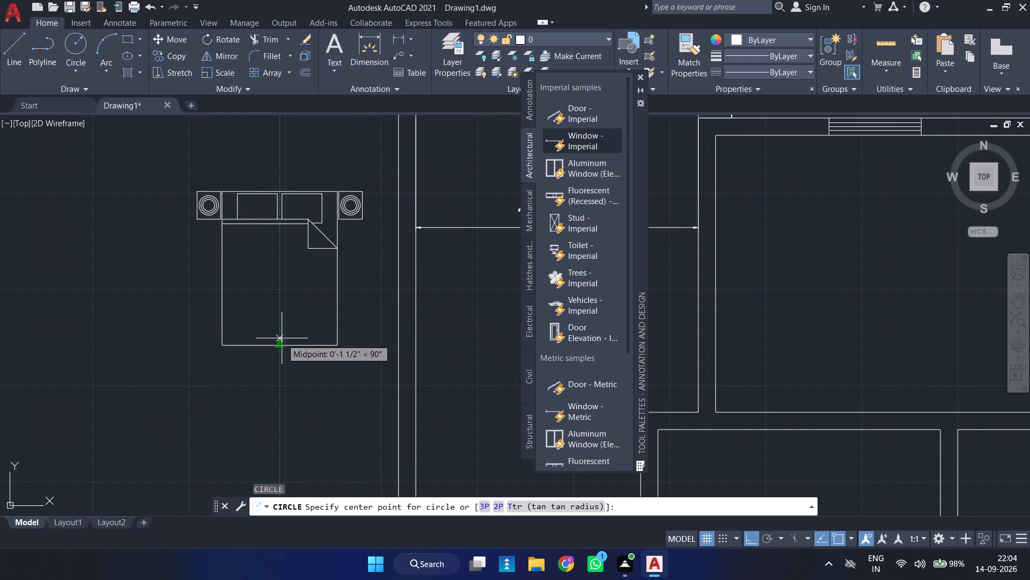
left_click(282, 321)
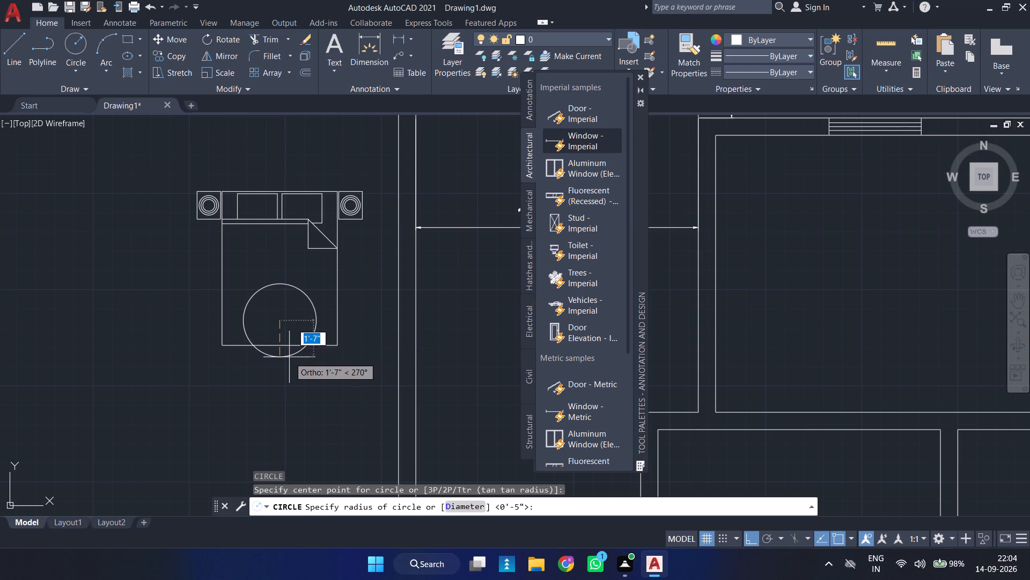
left_click(289, 357)
key("Escape")
Trim away the part of the circle inside the bed, keeping only the arc beyond the foot edge.
key("t")
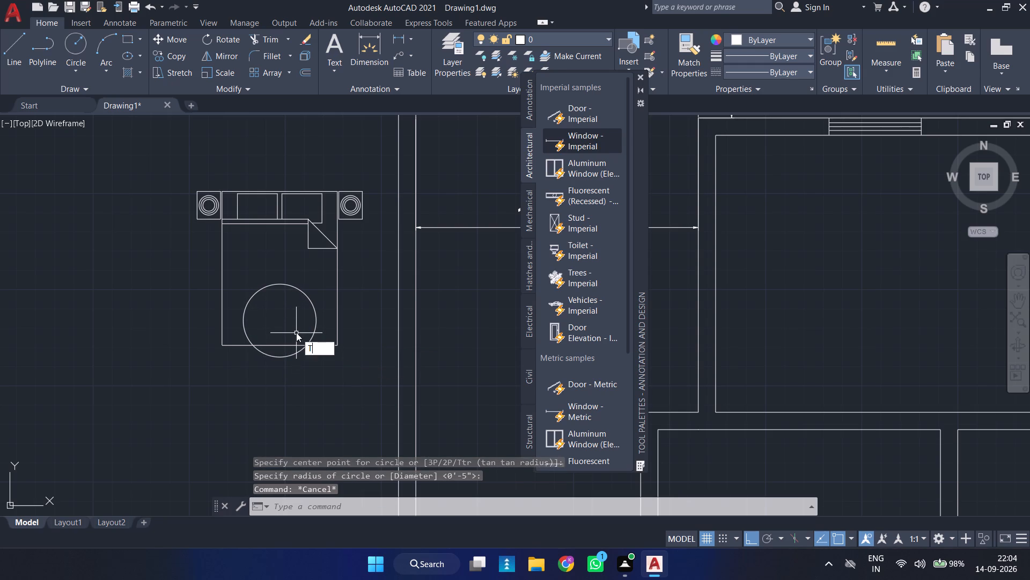
type("R")
key("space")
left_click_drag(317, 305, 307, 317)
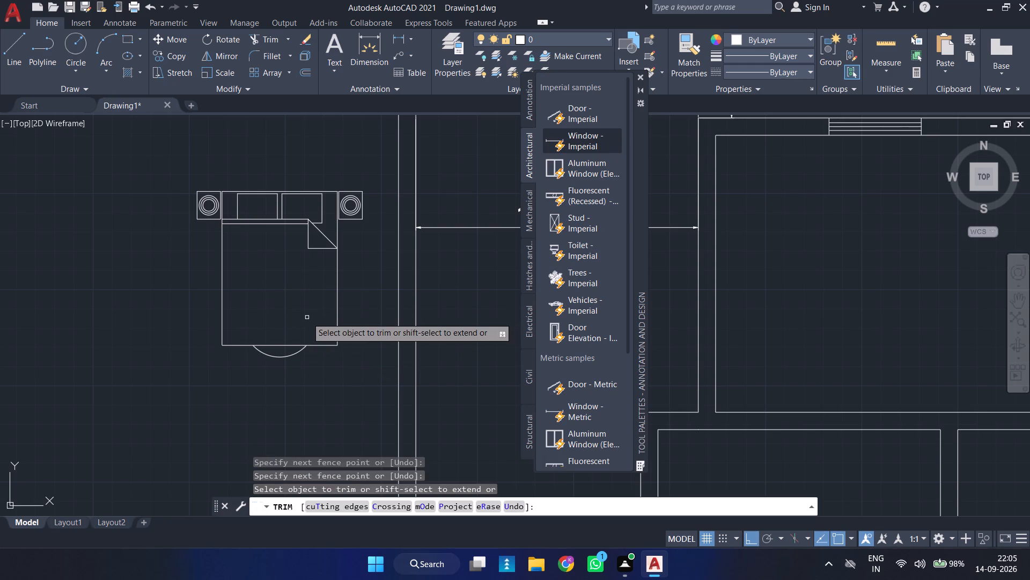
key("Escape")
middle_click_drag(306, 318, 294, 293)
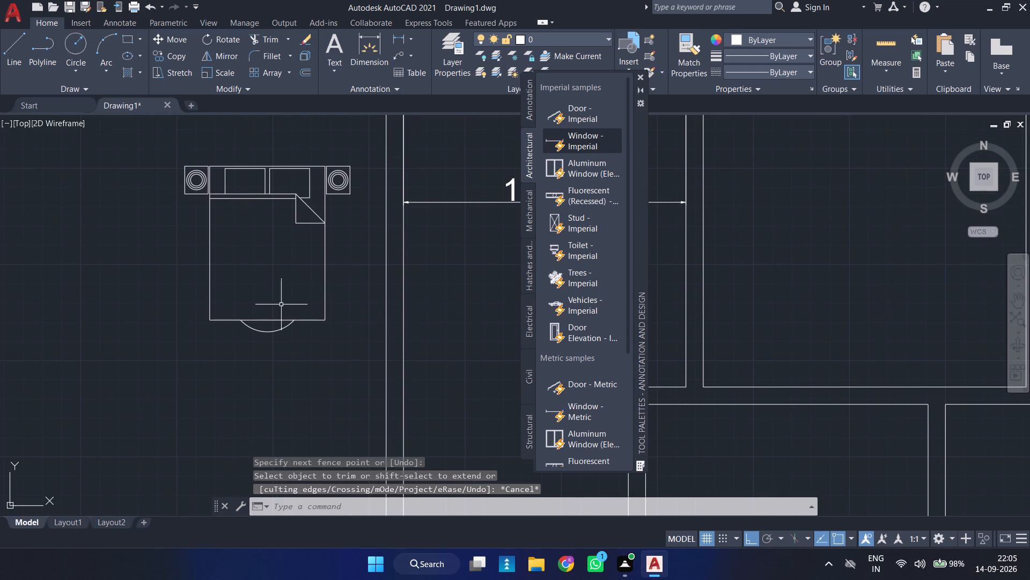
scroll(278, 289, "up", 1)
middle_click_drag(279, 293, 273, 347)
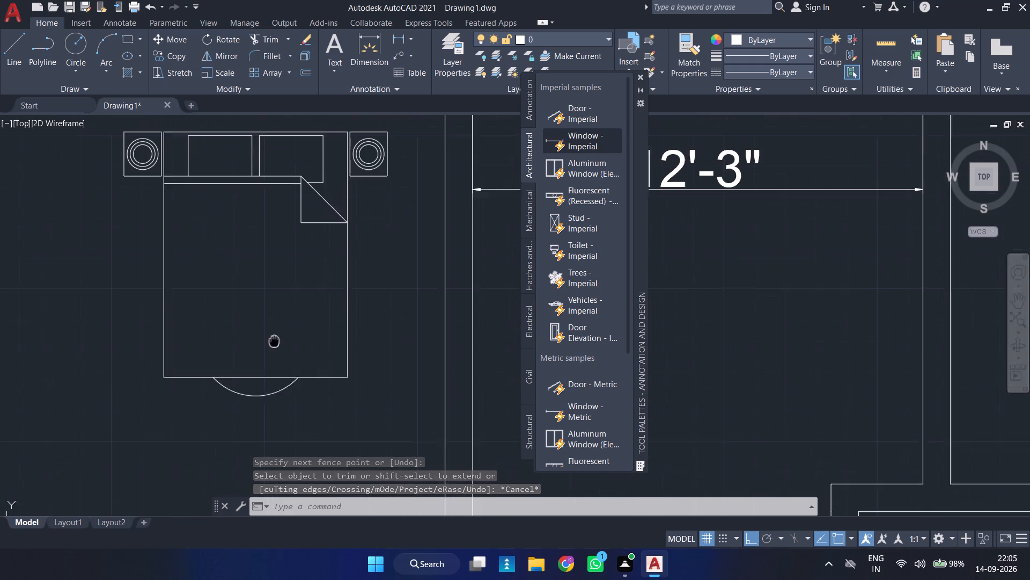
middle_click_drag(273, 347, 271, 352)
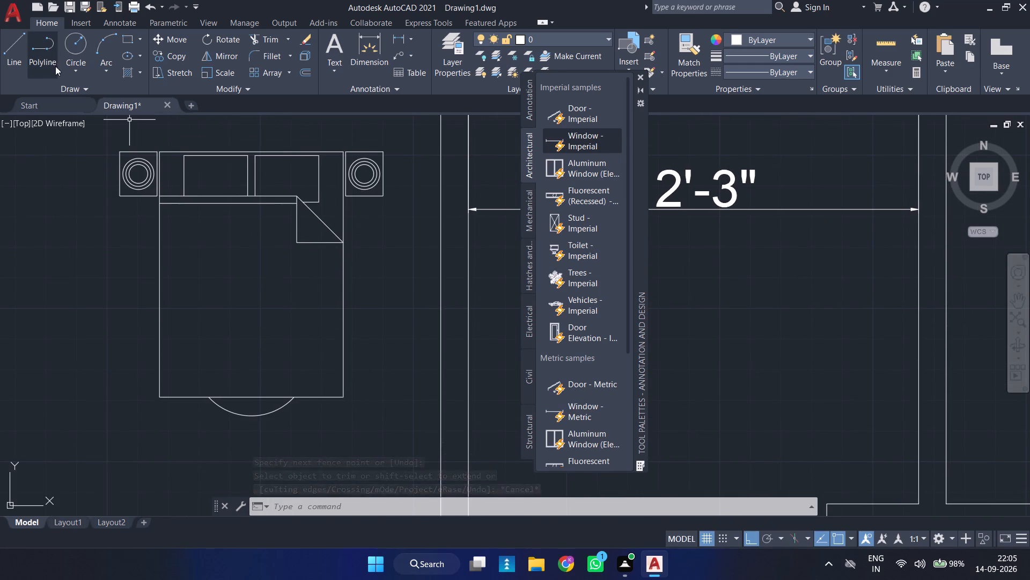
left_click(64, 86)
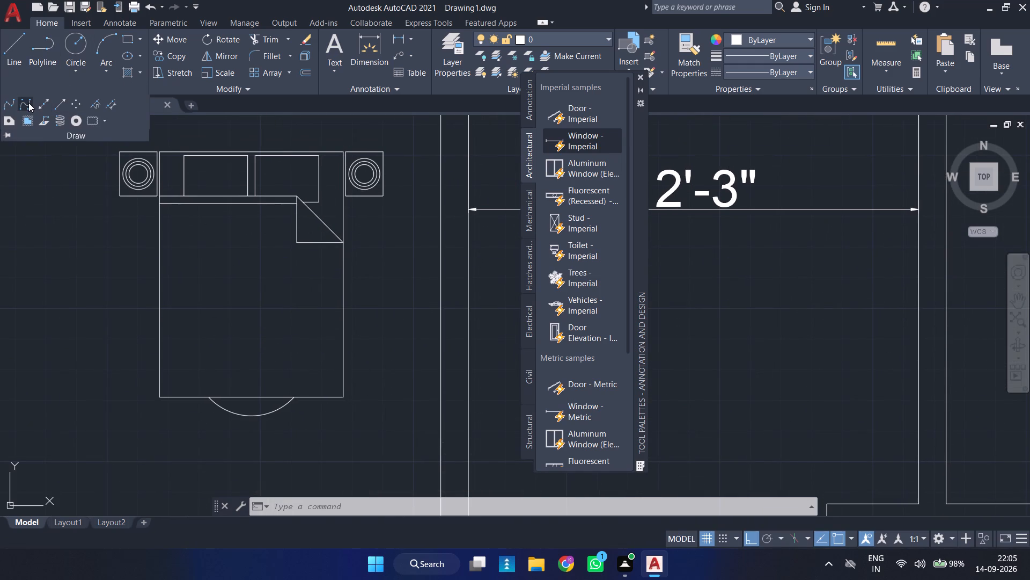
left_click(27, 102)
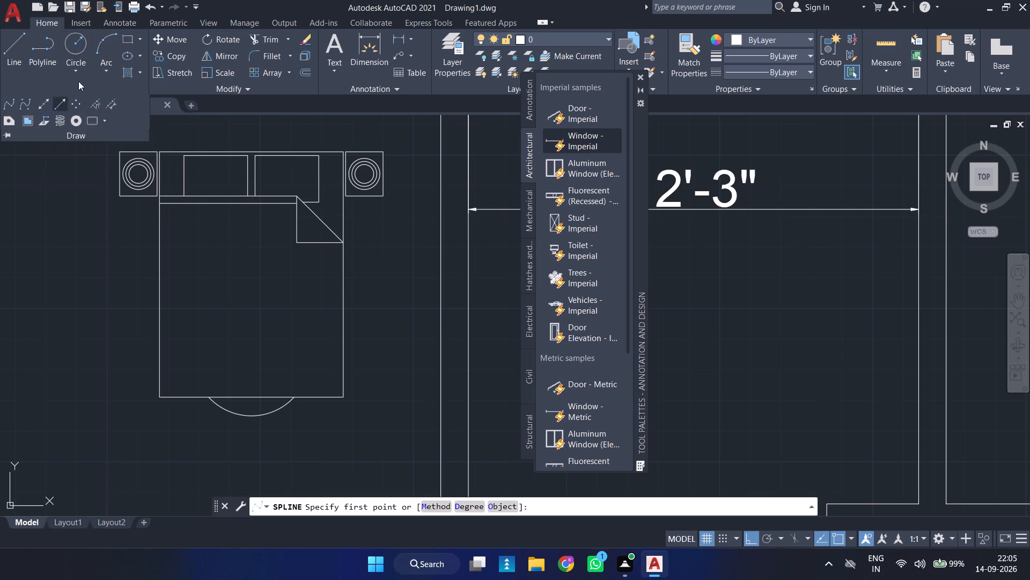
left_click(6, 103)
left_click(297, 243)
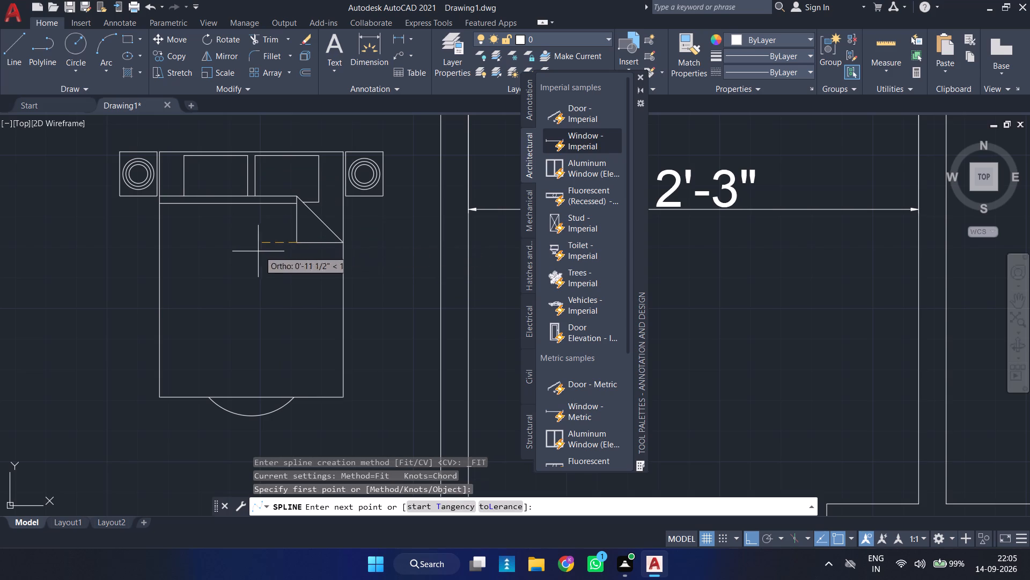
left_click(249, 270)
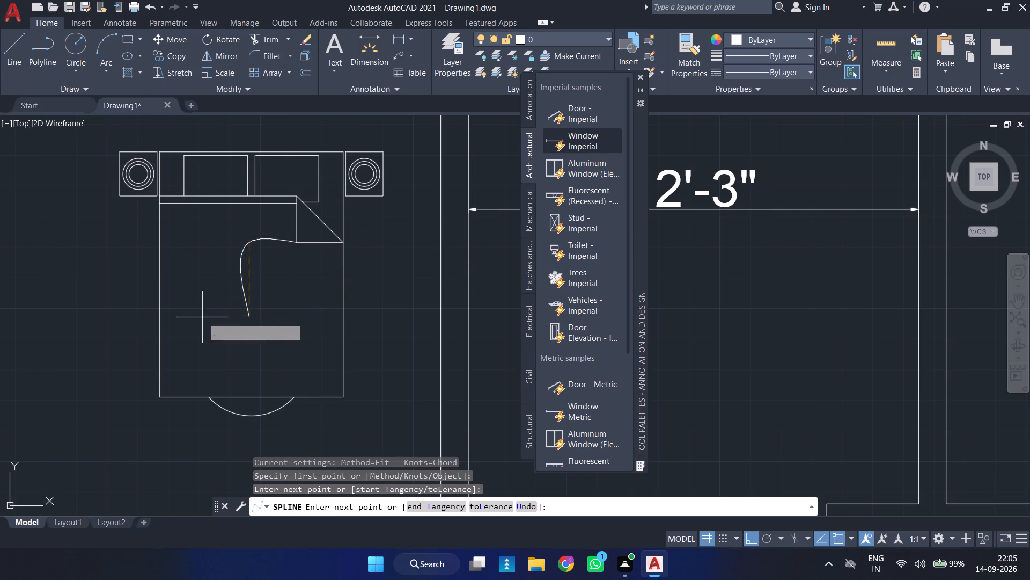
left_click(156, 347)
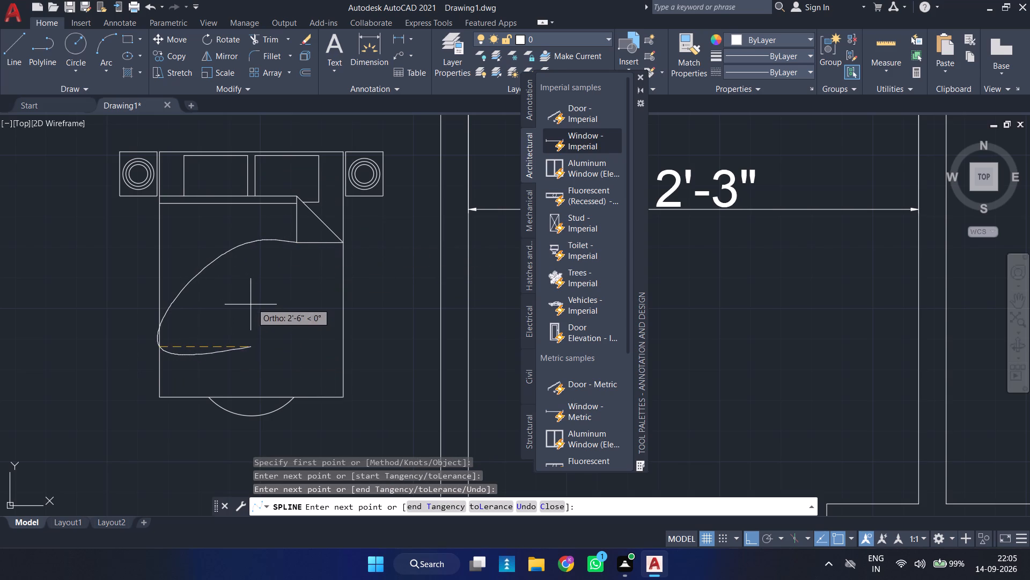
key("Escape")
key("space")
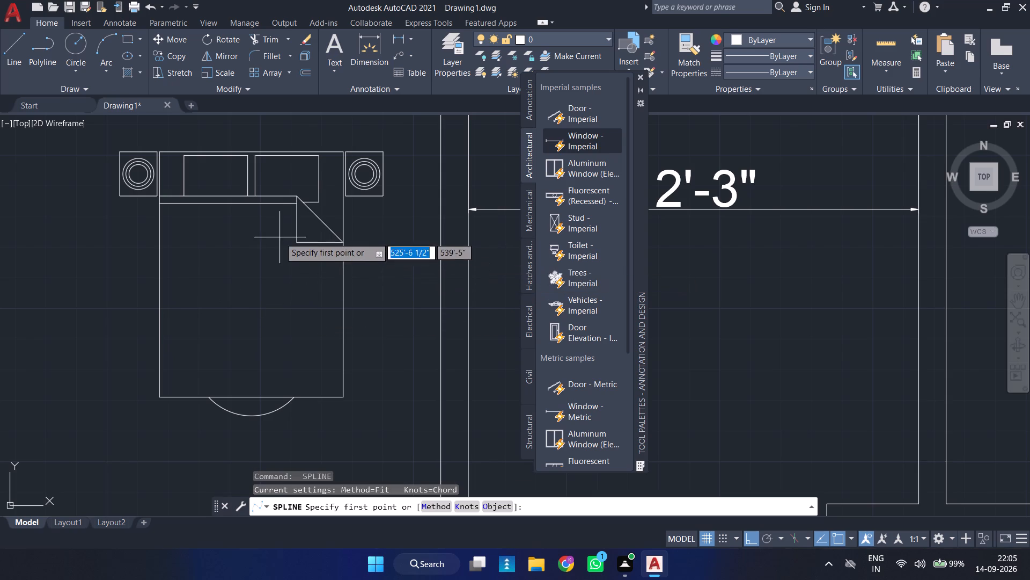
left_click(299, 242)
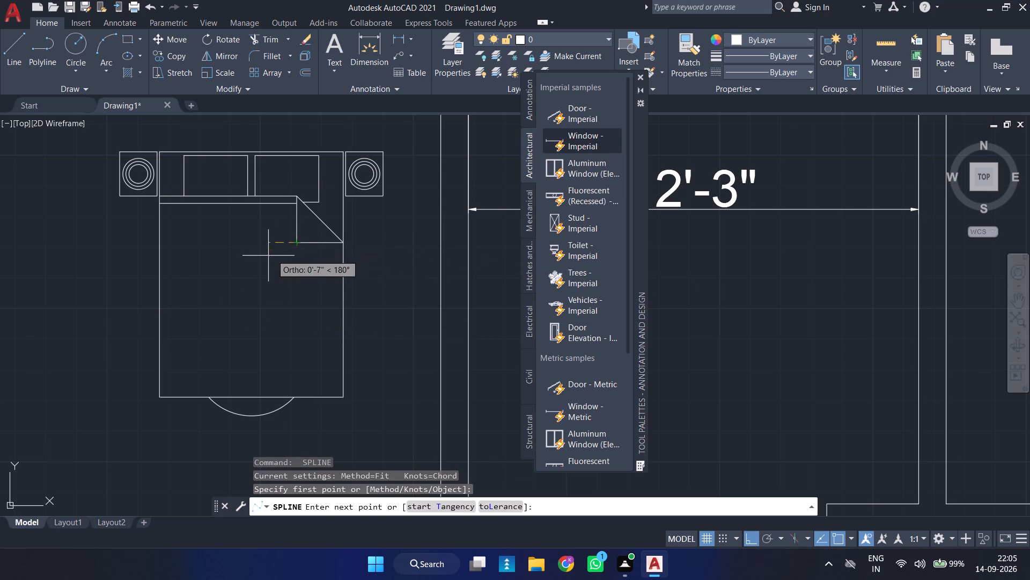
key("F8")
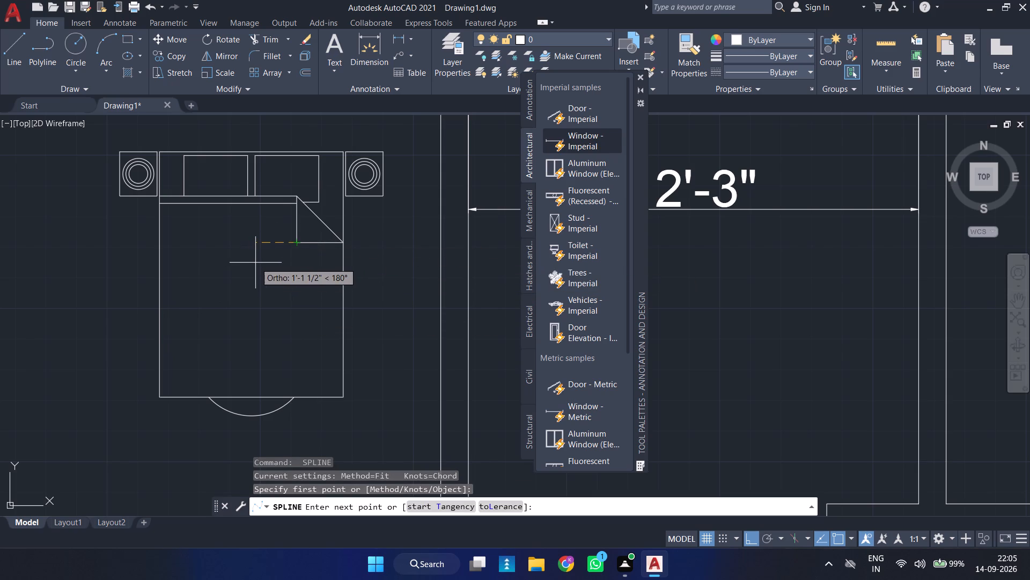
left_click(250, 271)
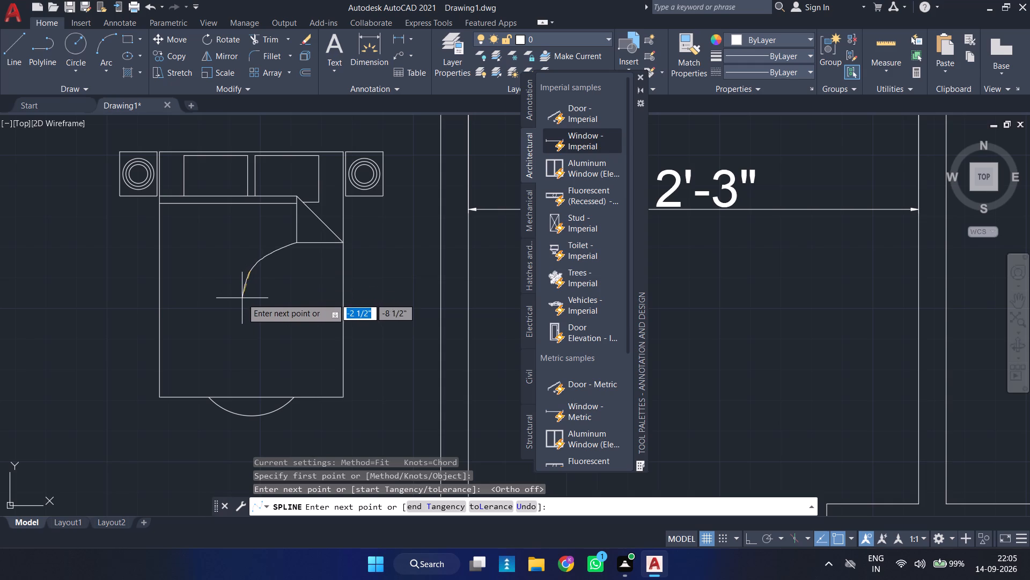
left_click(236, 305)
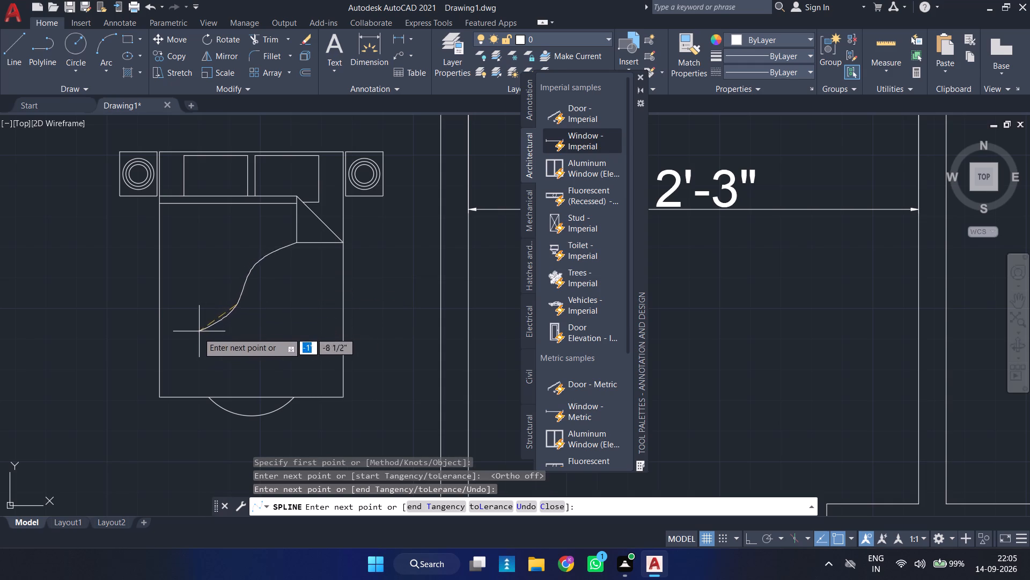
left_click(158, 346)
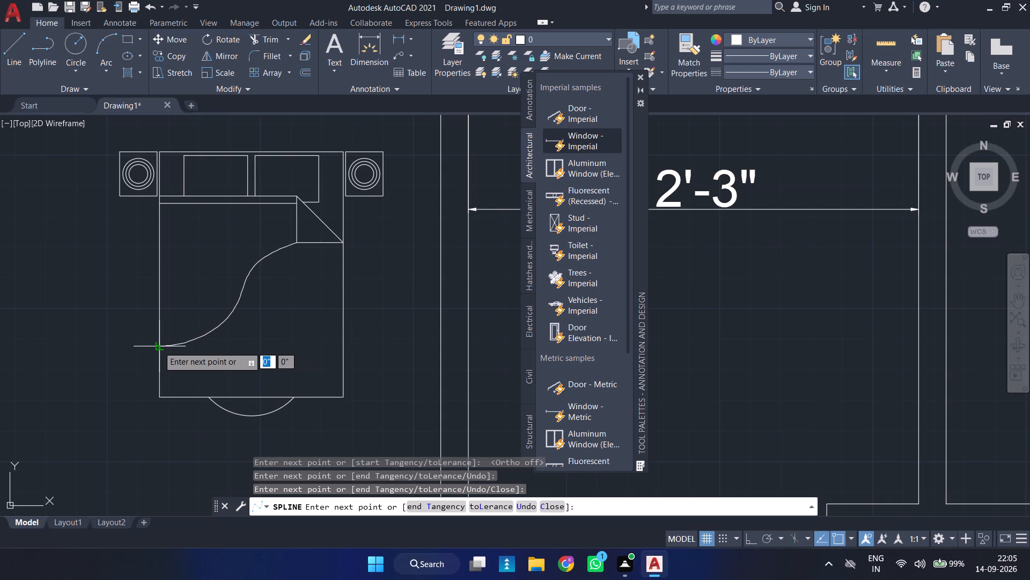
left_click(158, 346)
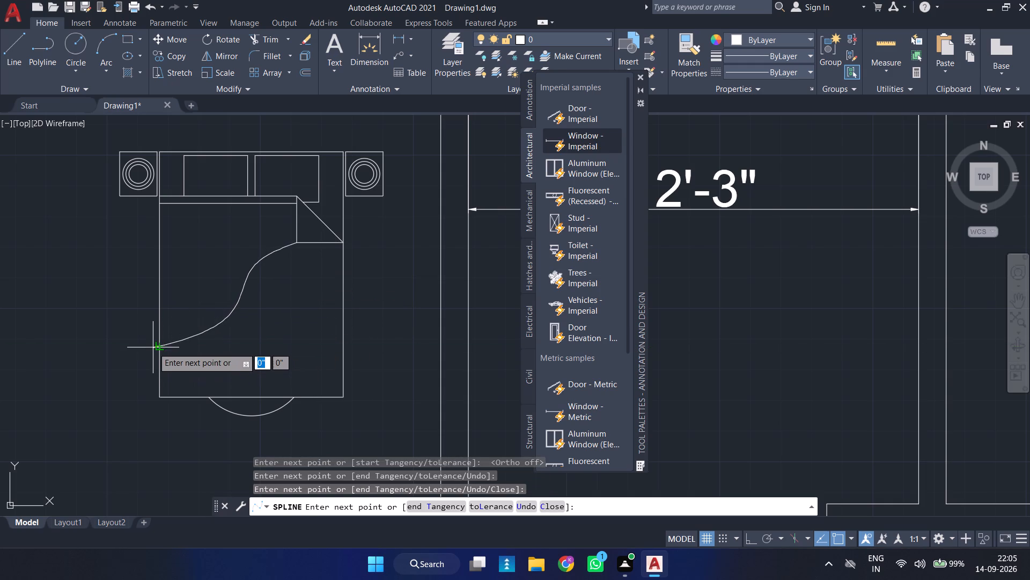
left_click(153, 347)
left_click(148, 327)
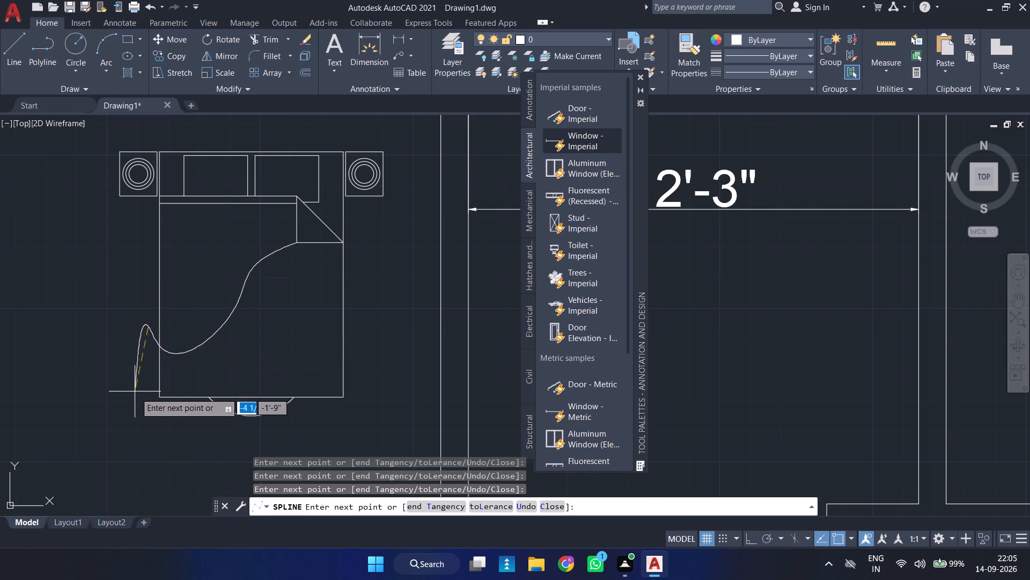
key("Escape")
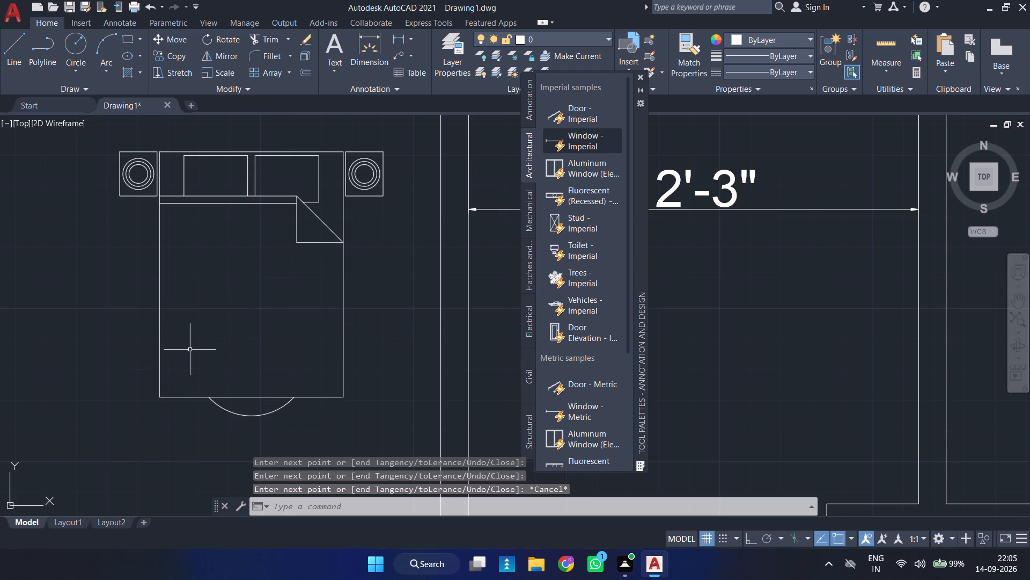
Draw a fit-point spline on the bed from the blanket fold's inner corner, curving down to the bed's left edge.
key("space")
left_click(297, 242)
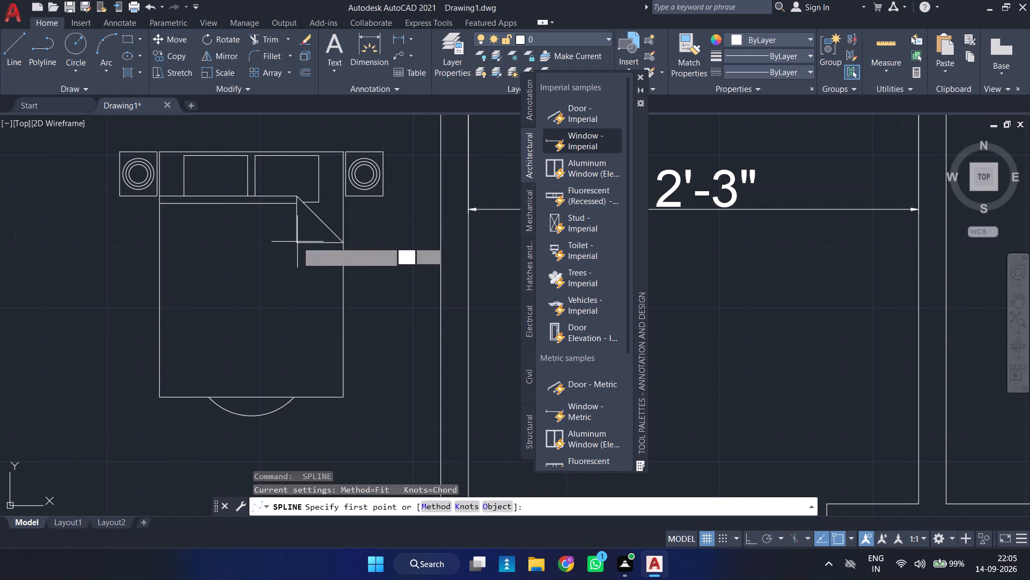
left_click(258, 273)
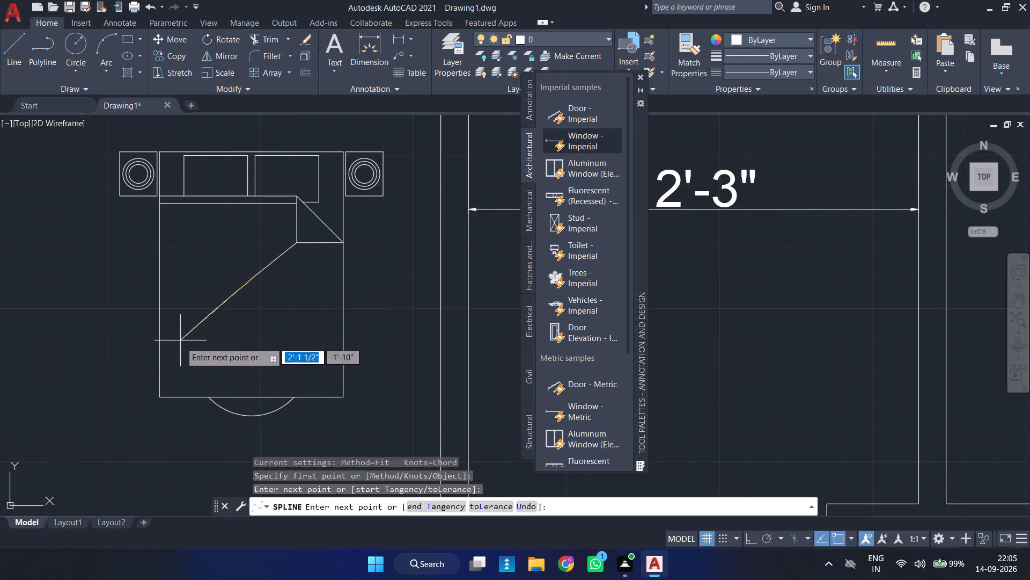
left_click(256, 280)
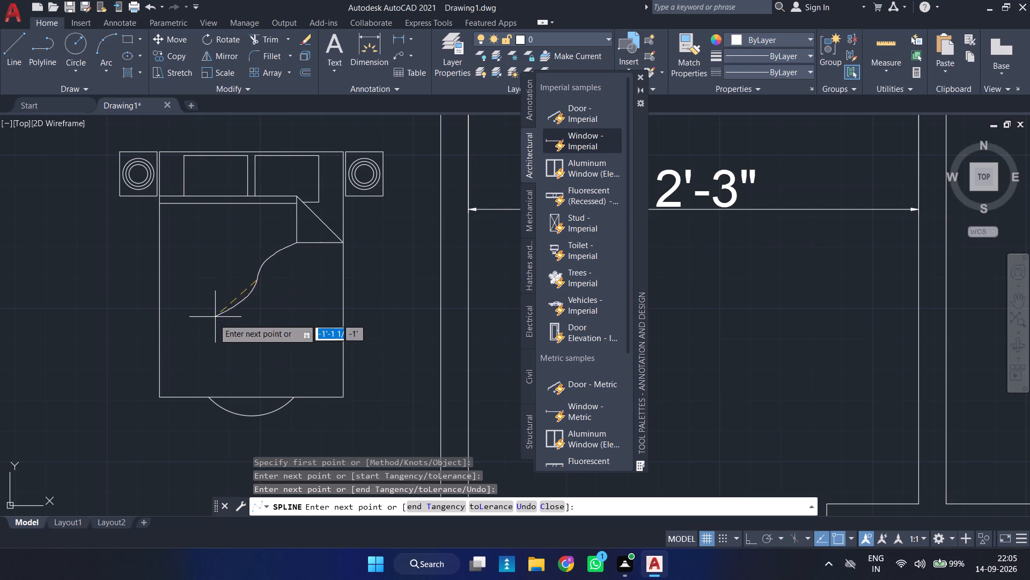
left_click(158, 360)
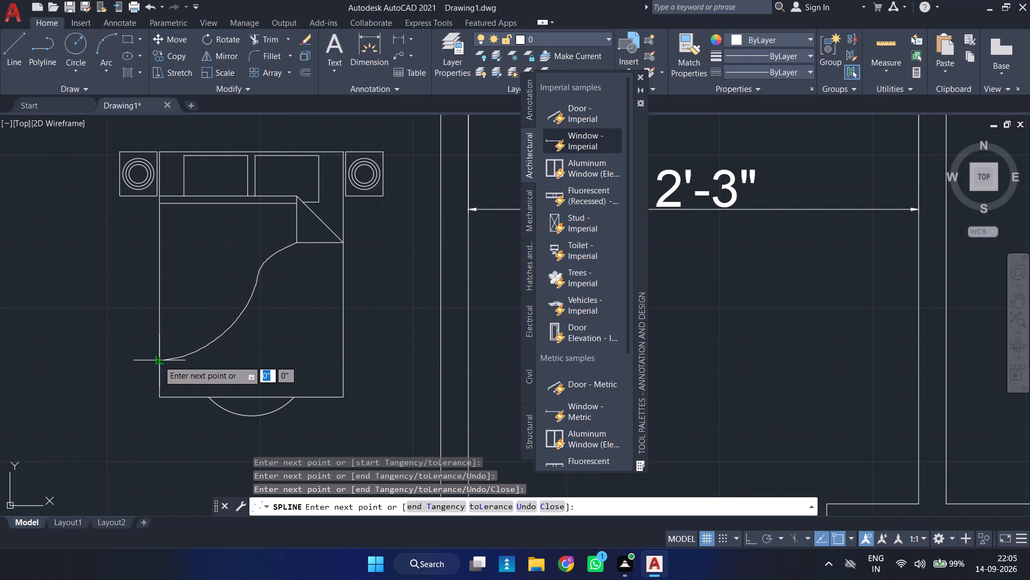
key("Return")
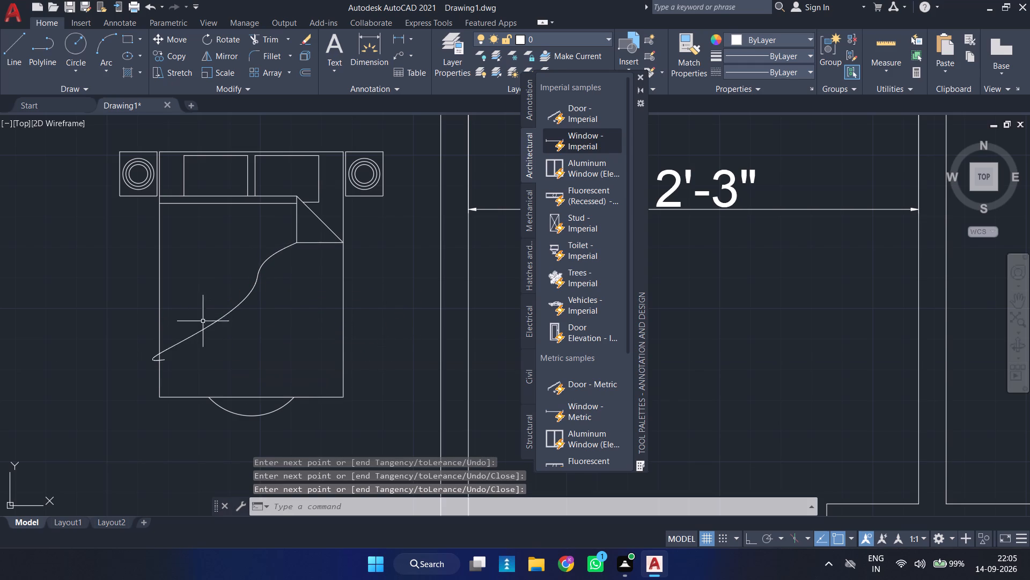
Trim the end of the spline that overshoots the bed's left edge.
scroll(208, 325, "up", 1)
middle_click_drag(212, 325, 258, 324)
scroll(212, 326, "up", 1)
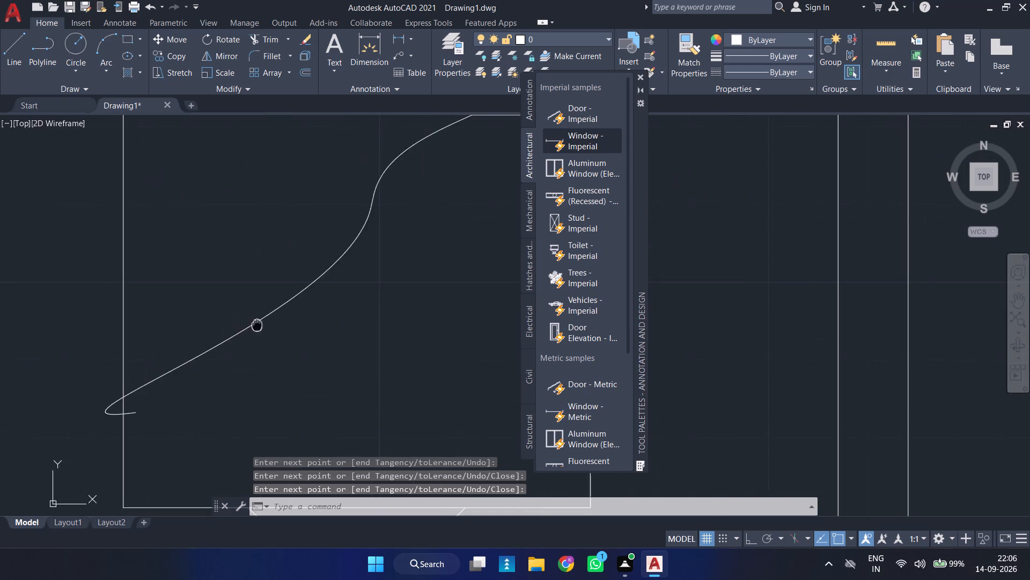
middle_click_drag(258, 324, 261, 324)
type("RE")
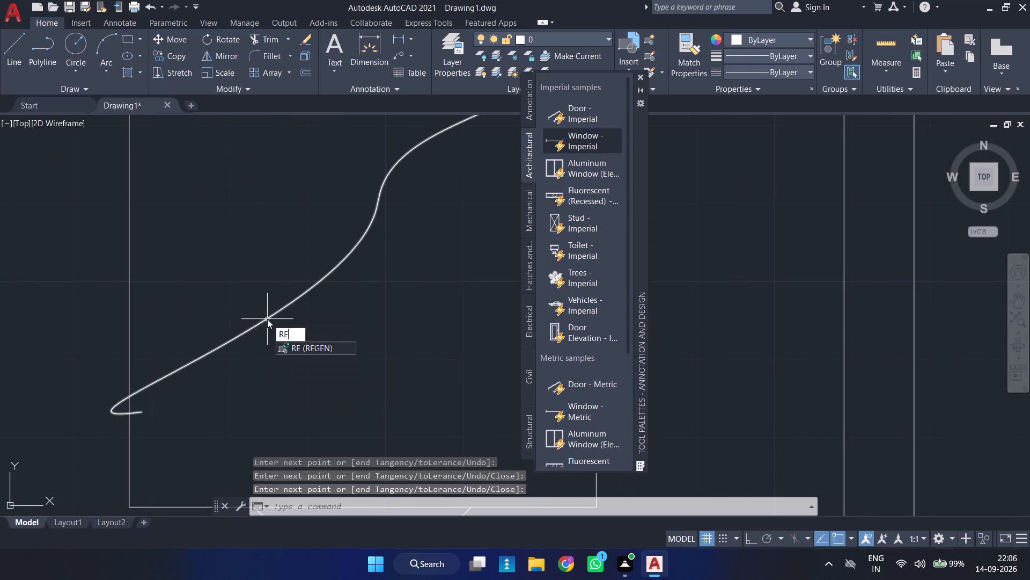
key("Escape")
type("TR")
key("space")
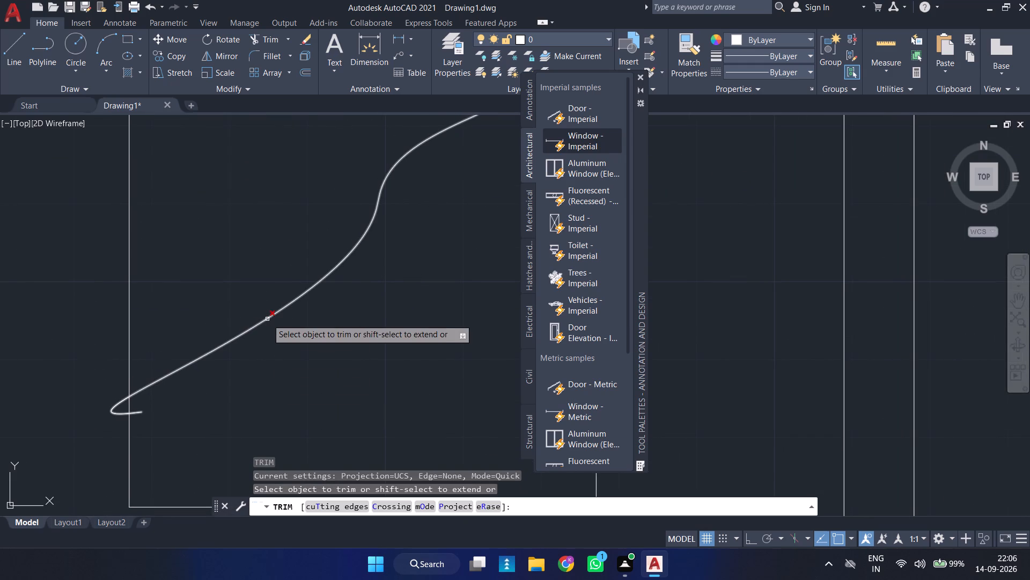
left_click_drag(116, 398, 117, 417)
scroll(190, 423, "down", 2)
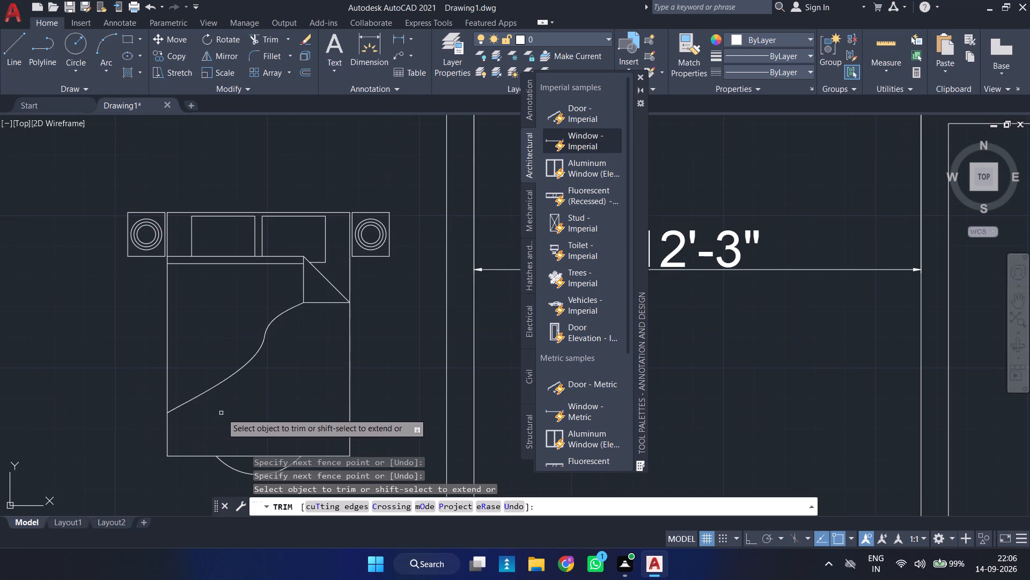
key("Escape")
Reshape the blanket spline by moving its lower-middle control point slightly outward, towards the foot of the bed.
left_click(262, 349)
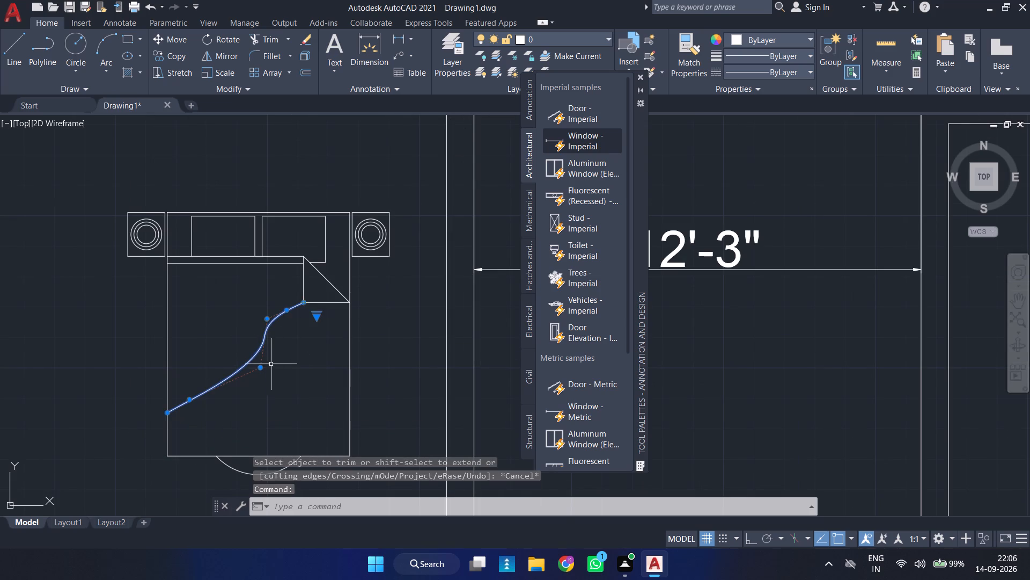
left_click(261, 367)
left_click(267, 377)
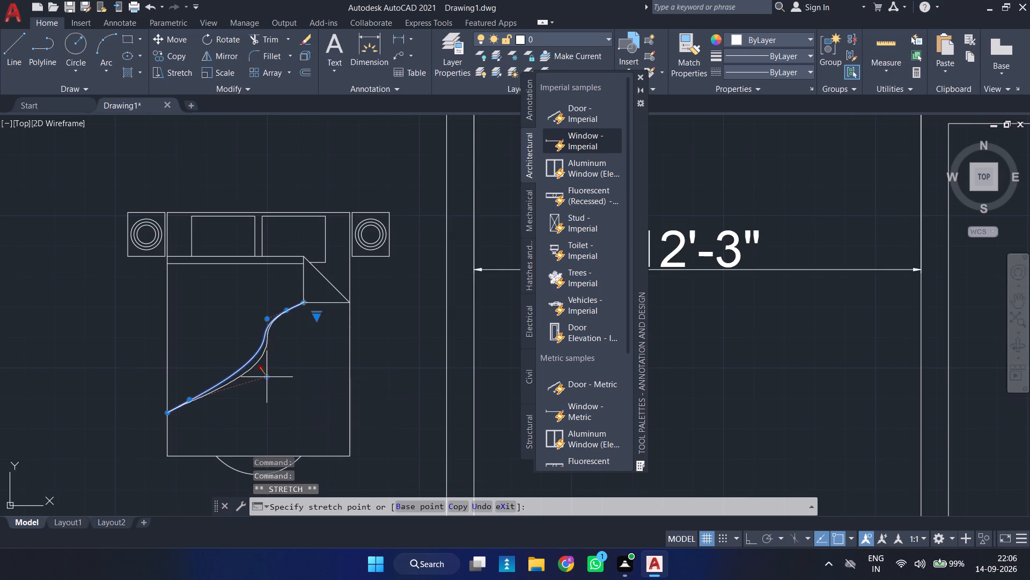
key("Escape")
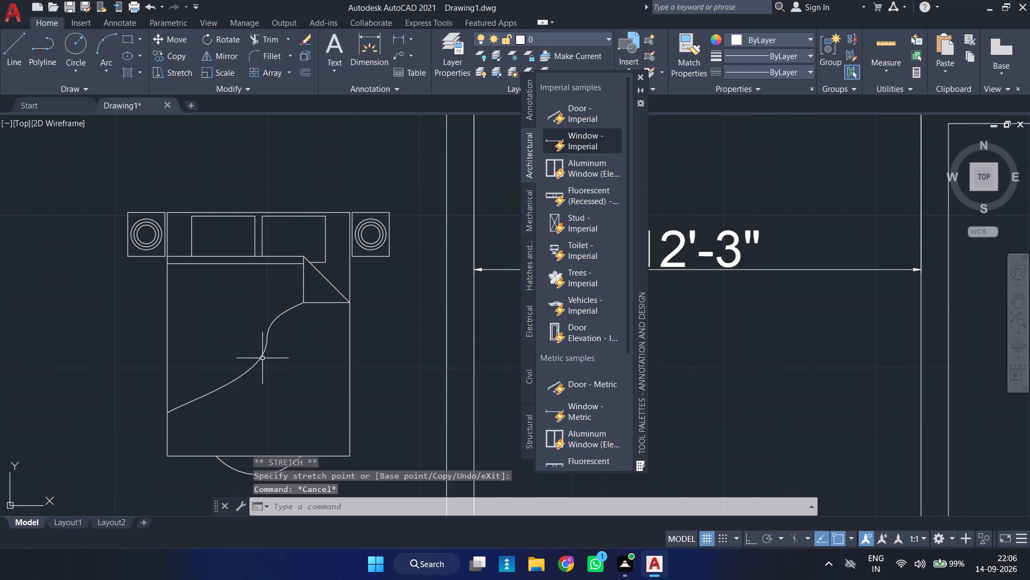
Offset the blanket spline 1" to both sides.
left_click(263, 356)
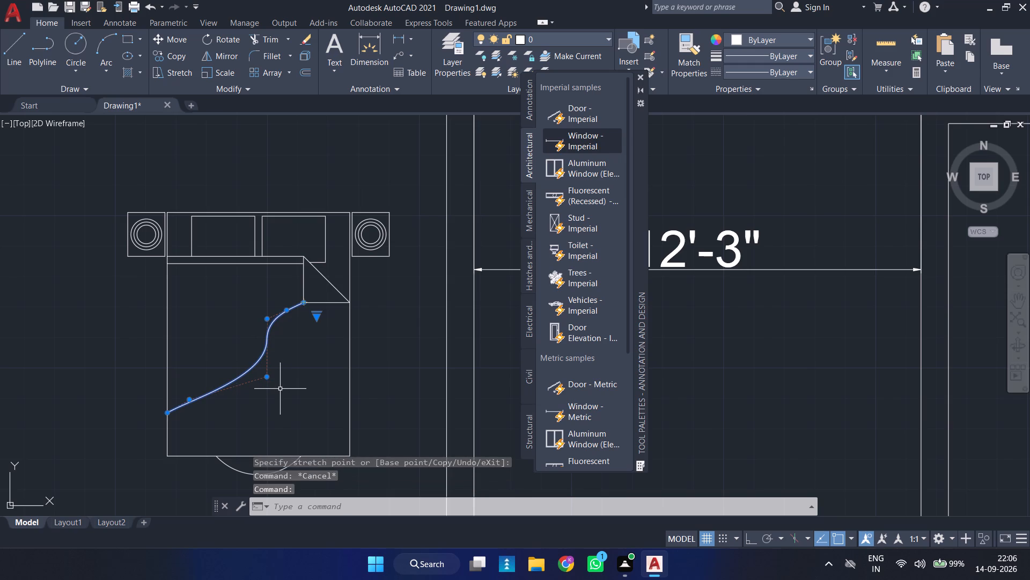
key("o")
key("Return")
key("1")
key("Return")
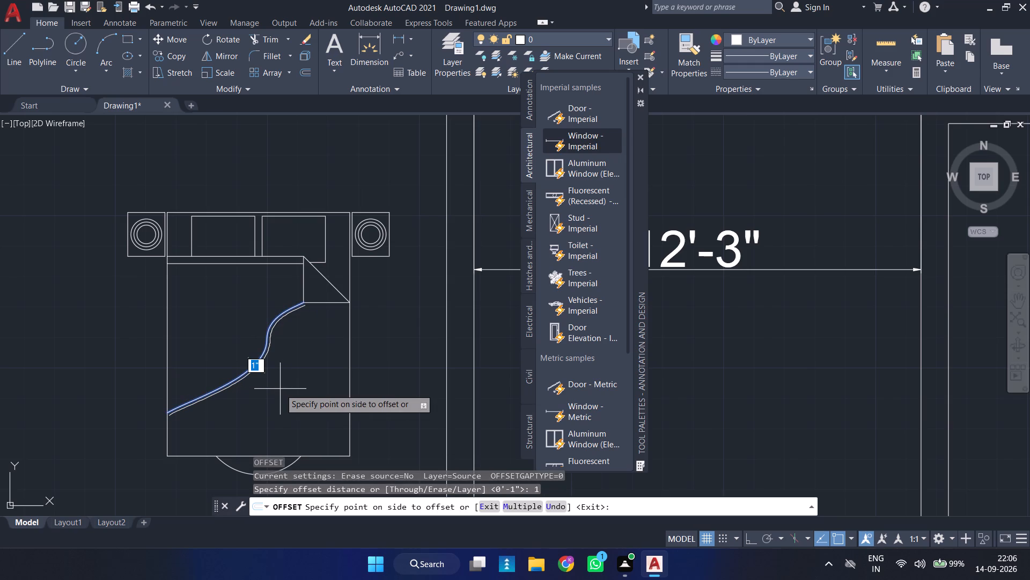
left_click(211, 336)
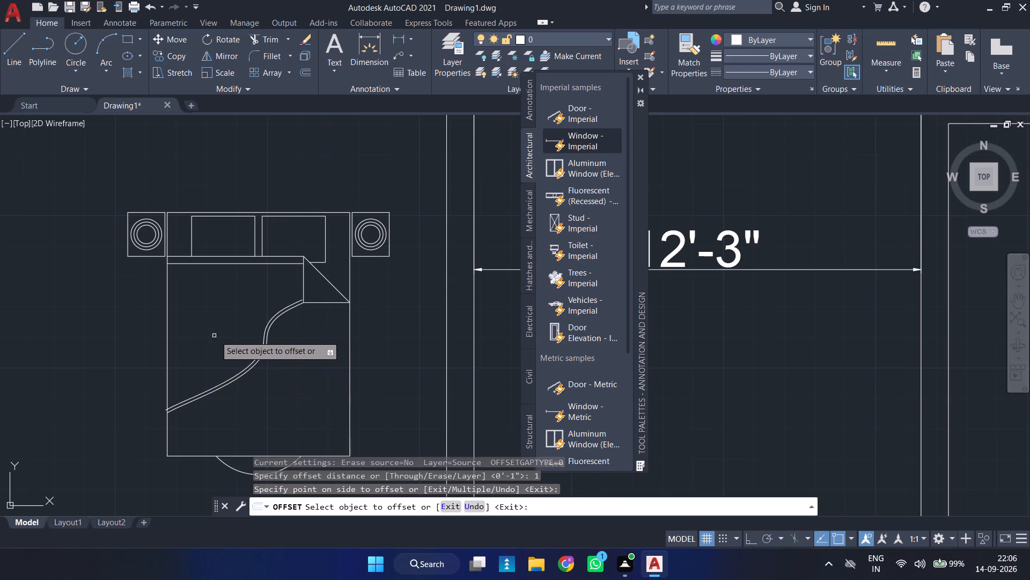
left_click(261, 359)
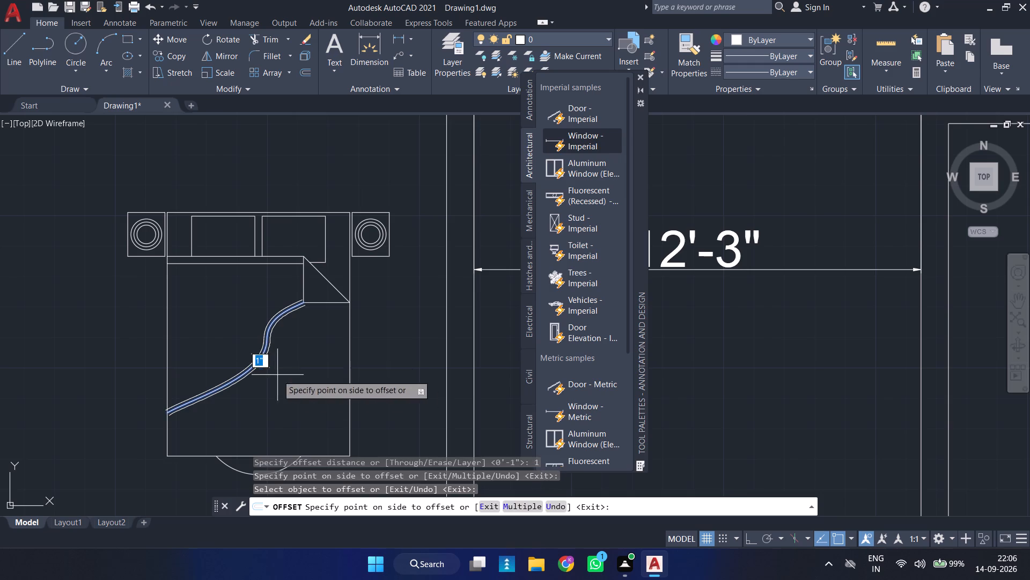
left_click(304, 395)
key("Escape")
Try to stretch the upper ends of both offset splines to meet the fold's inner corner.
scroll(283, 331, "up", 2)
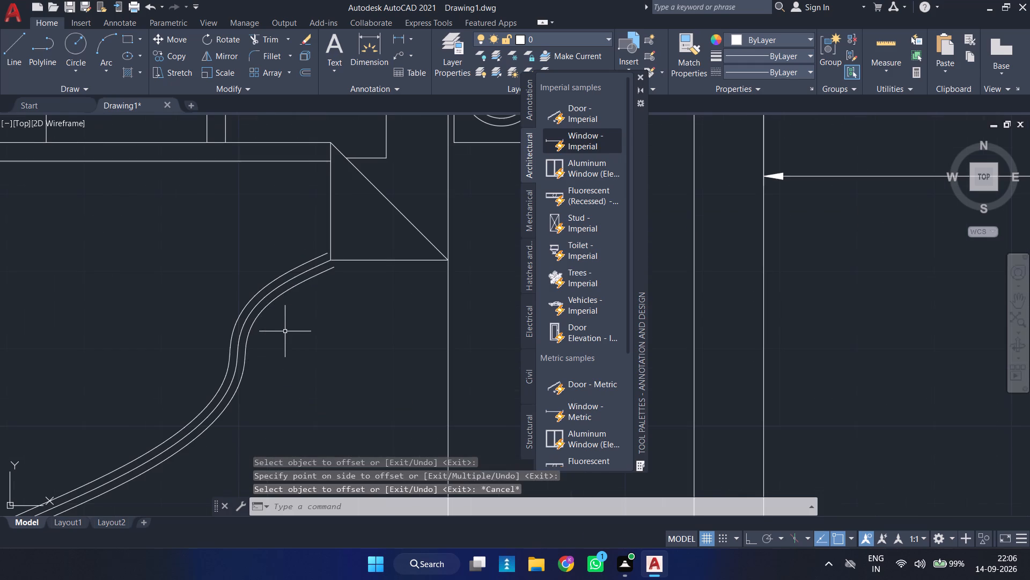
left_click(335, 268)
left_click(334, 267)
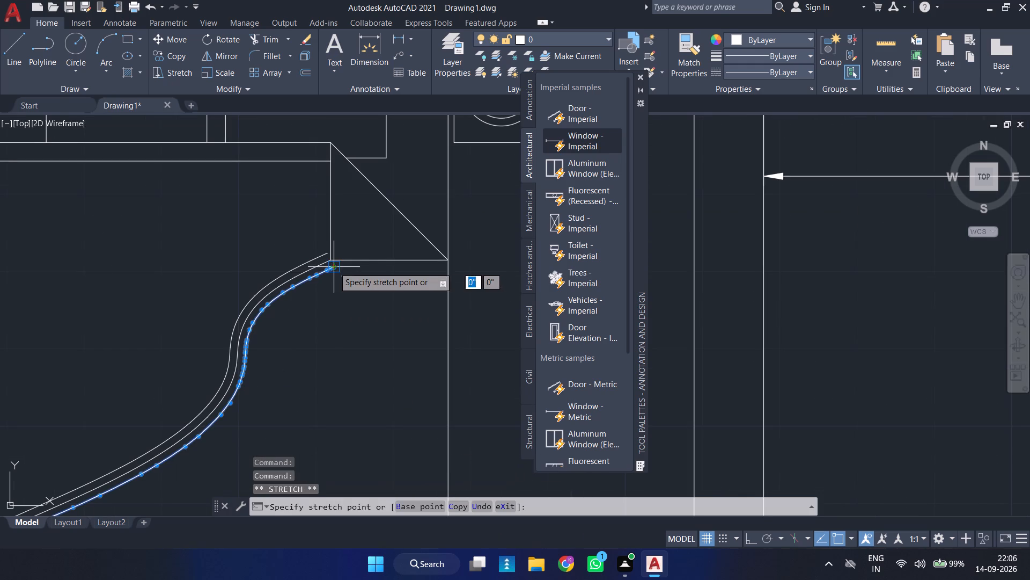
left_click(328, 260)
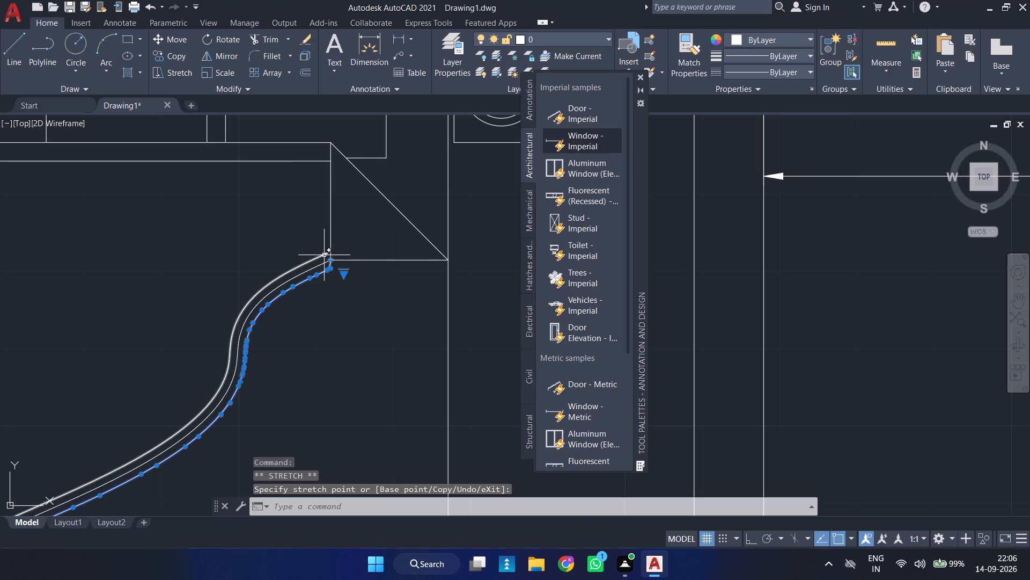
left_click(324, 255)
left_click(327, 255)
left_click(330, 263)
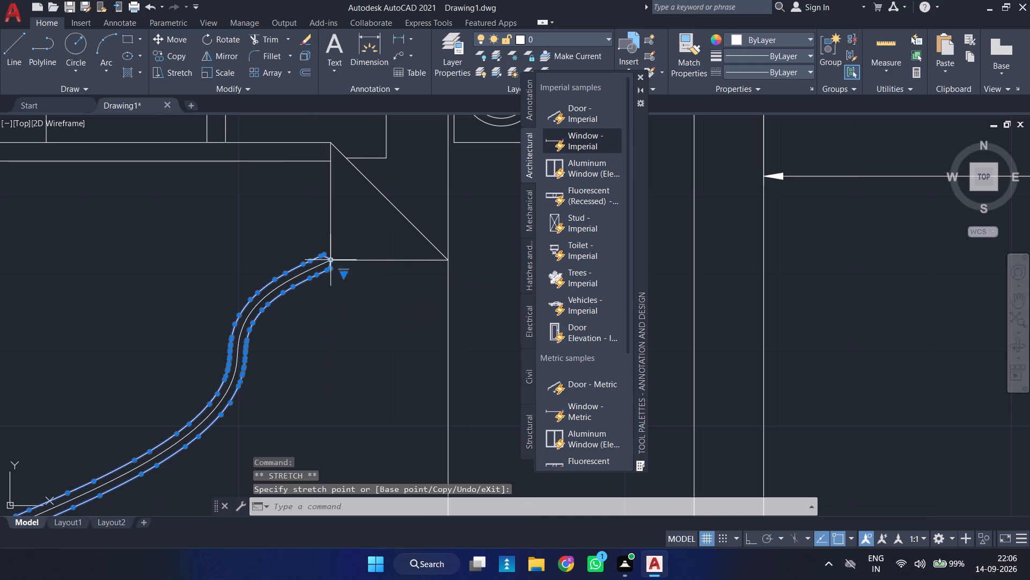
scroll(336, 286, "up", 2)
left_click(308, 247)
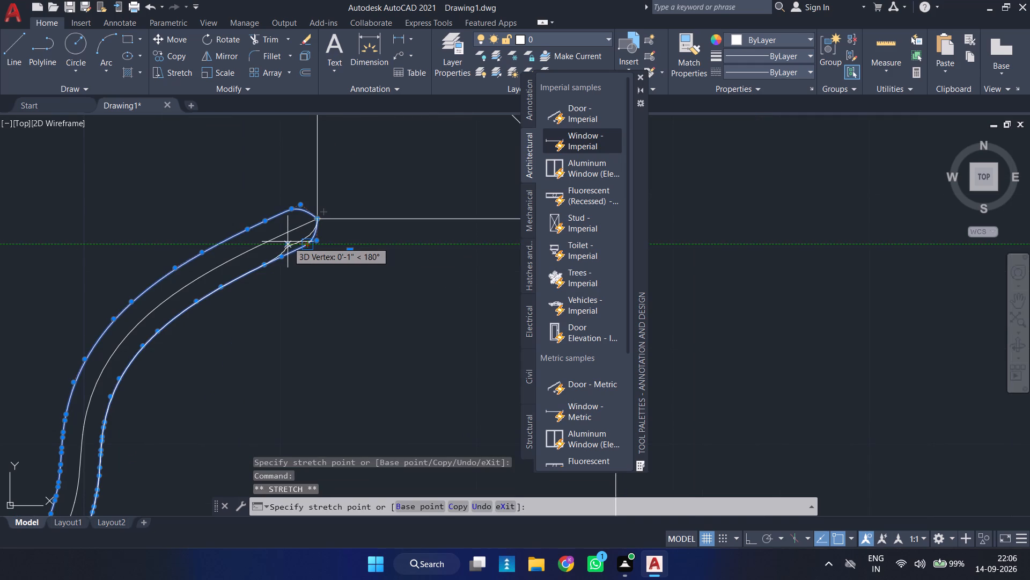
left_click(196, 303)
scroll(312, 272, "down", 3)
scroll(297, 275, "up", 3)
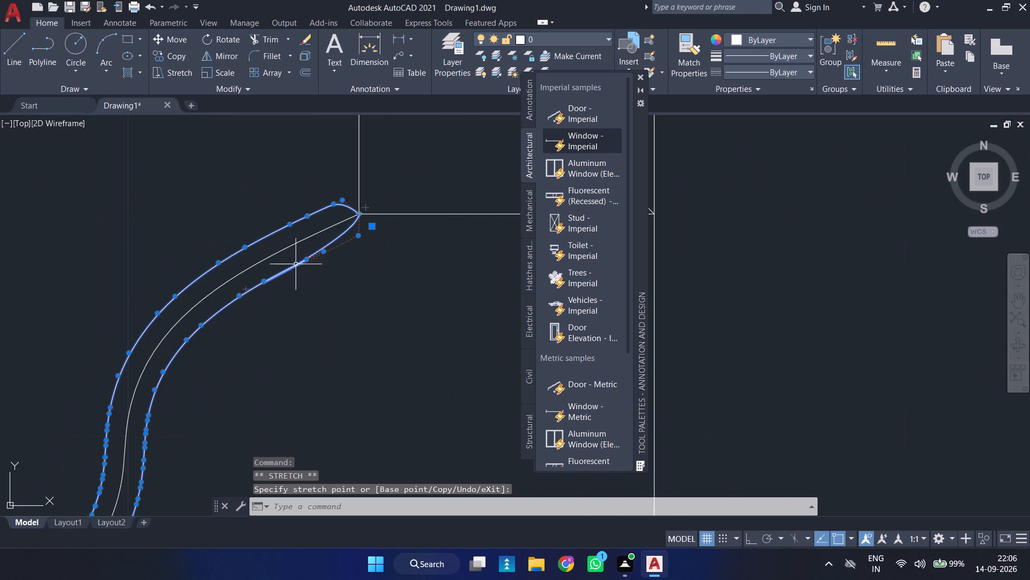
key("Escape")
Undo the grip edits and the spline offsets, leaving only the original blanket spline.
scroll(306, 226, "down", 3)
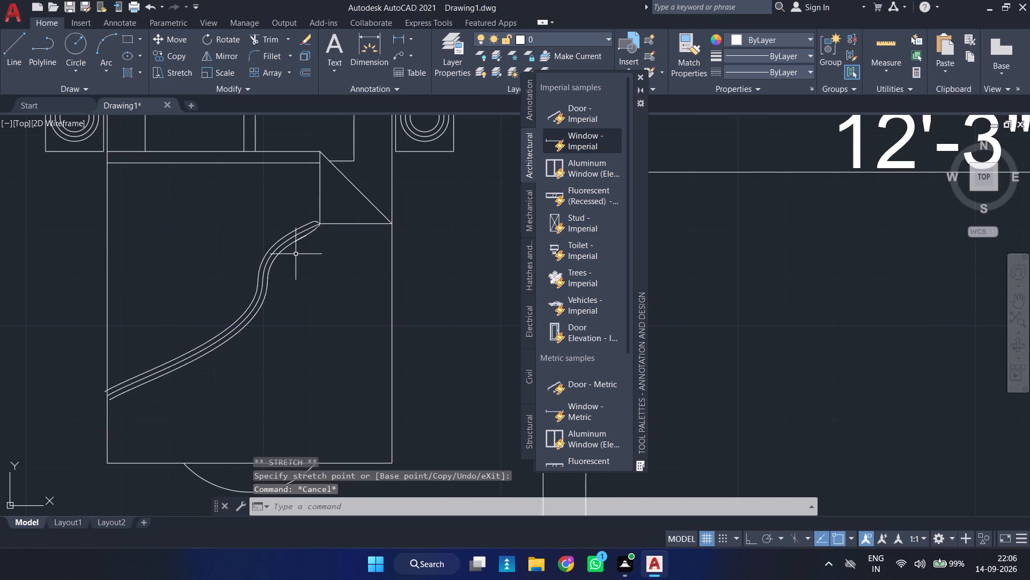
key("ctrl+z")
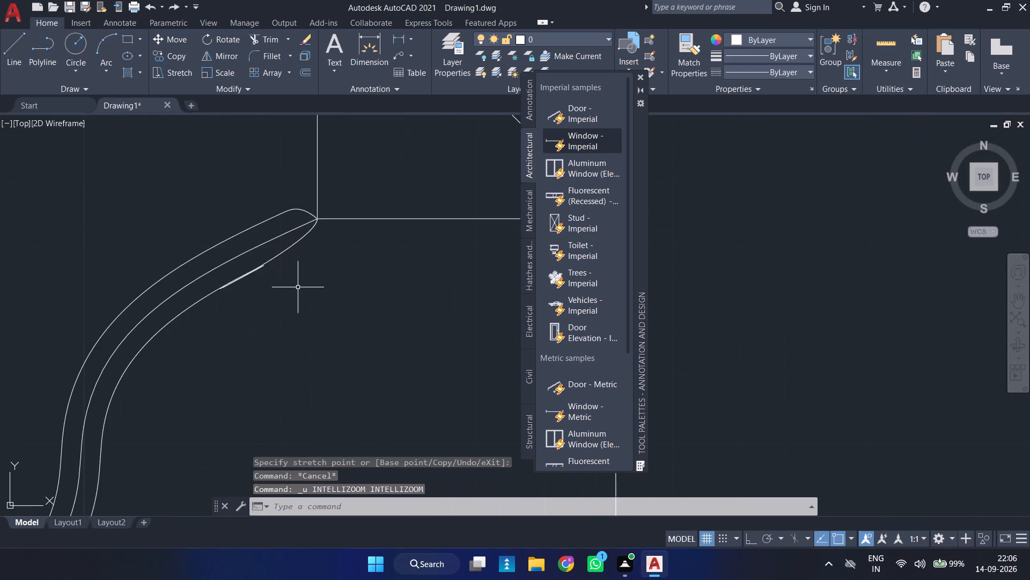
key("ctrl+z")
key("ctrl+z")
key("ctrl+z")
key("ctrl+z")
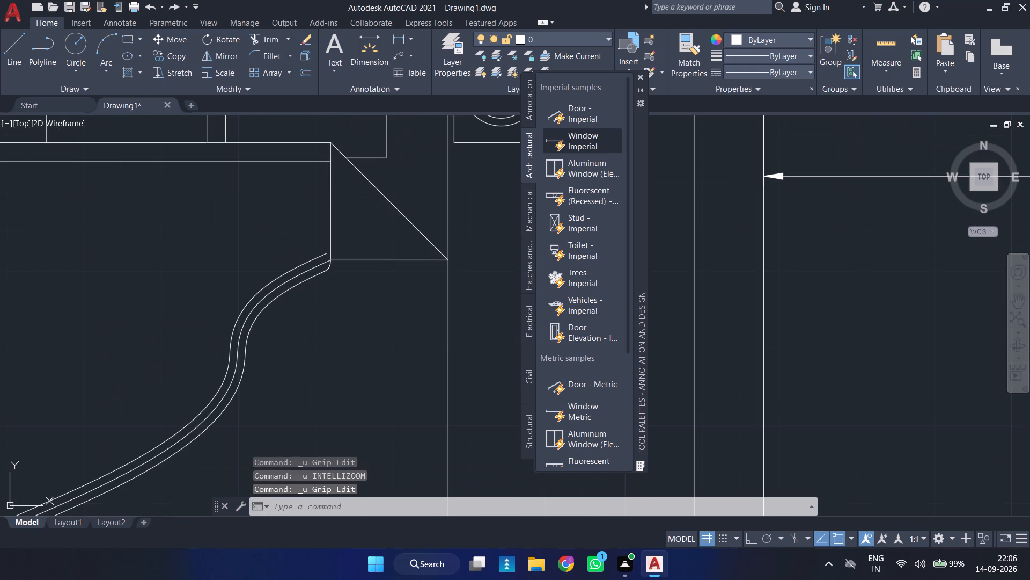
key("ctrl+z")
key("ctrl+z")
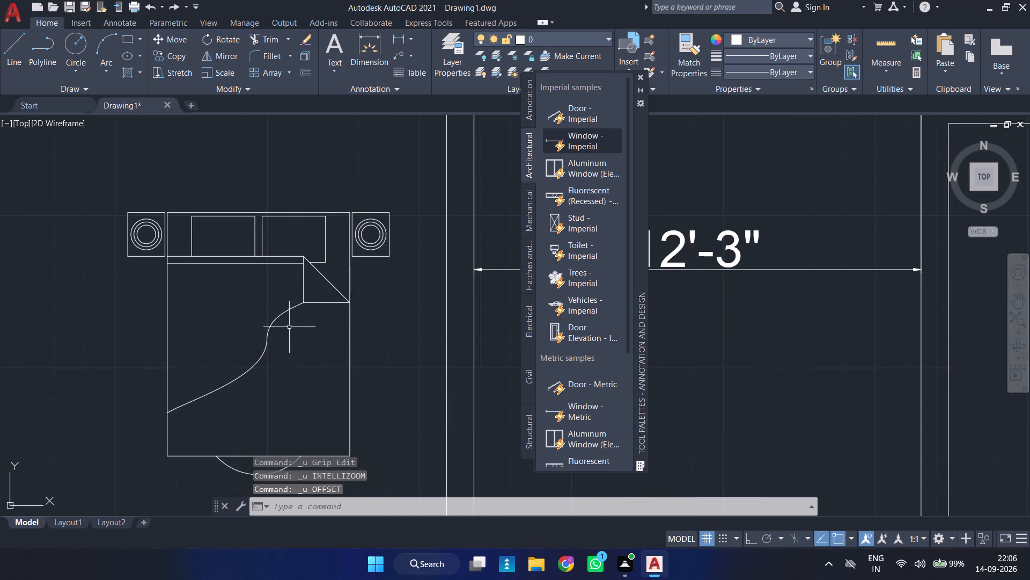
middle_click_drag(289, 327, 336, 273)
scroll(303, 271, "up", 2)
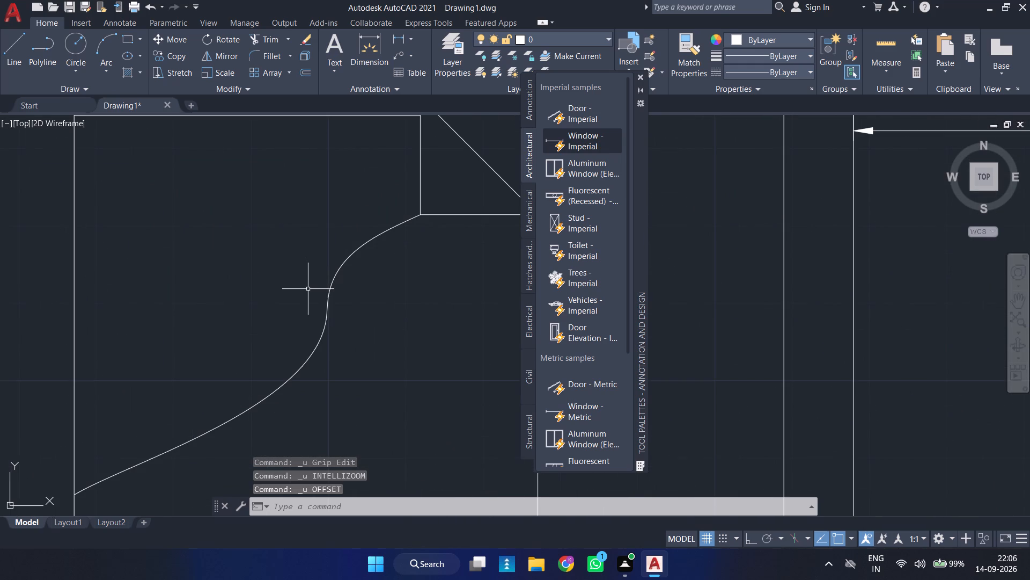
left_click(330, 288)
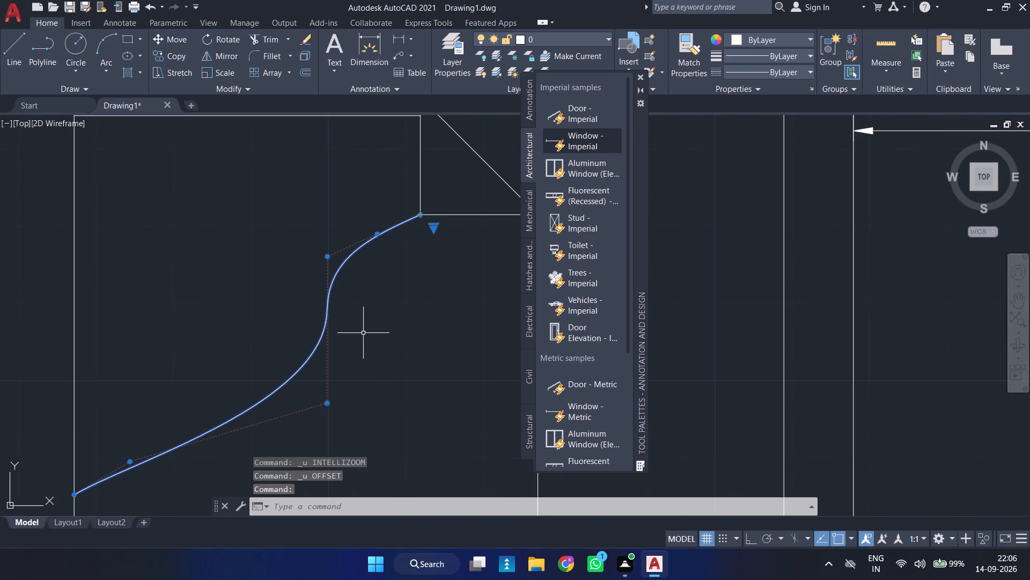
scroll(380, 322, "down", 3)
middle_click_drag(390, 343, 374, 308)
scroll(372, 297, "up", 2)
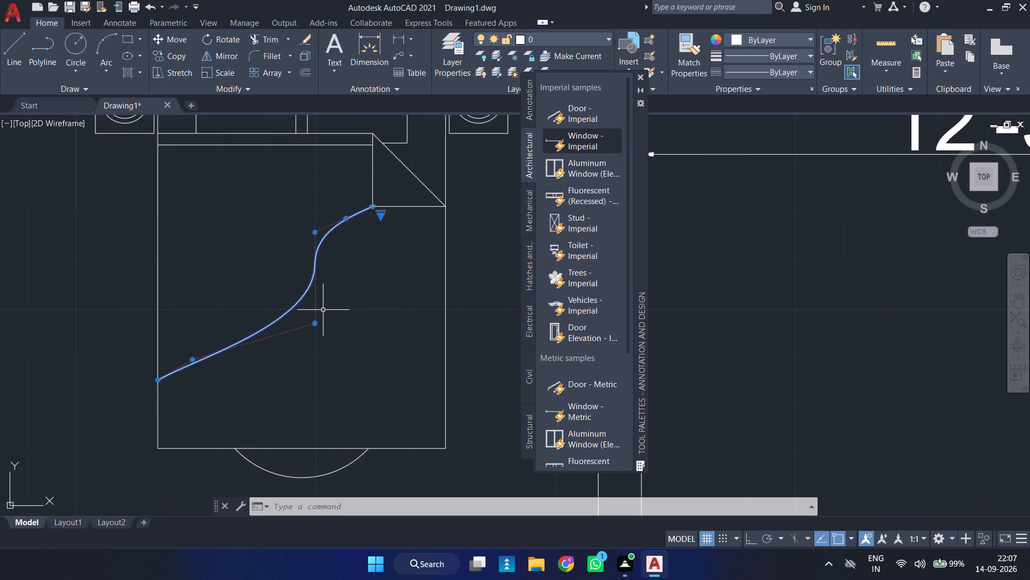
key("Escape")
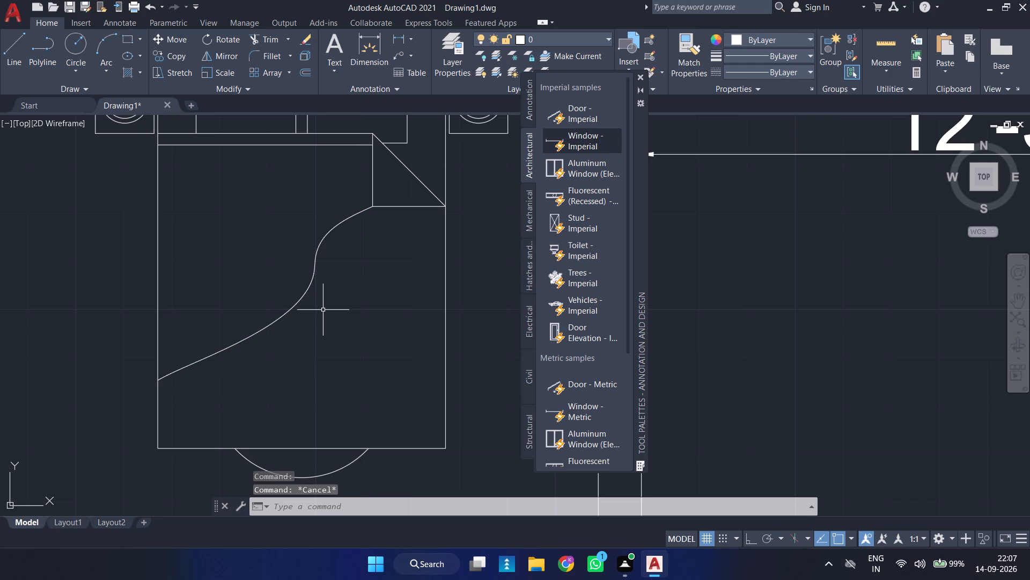
Draw a second spline from the fold's inner corner along the head side of the blanket curve, ending just outside the bed's edge.
key("s")
key("p")
key("l")
key("space")
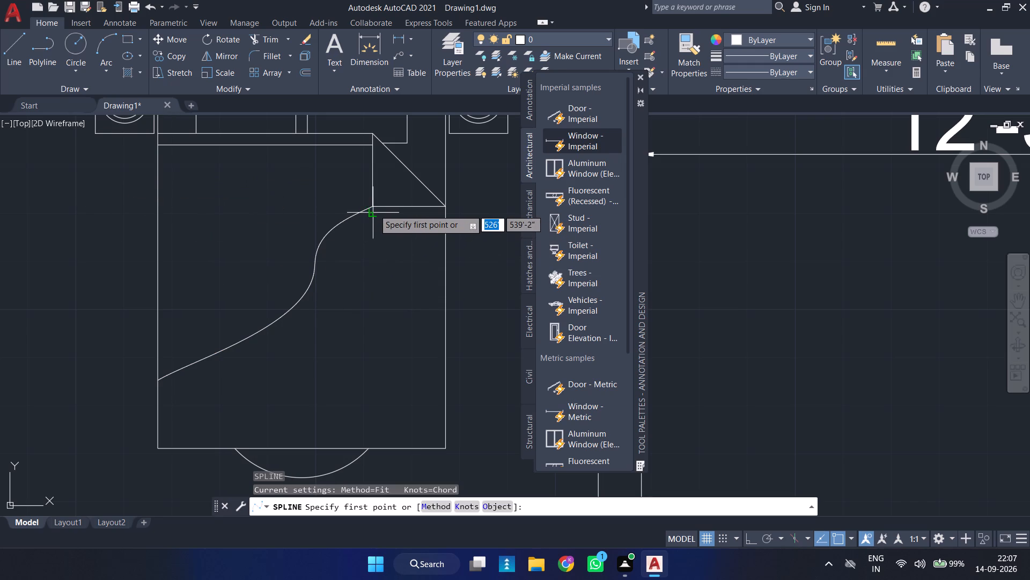
left_click(374, 206)
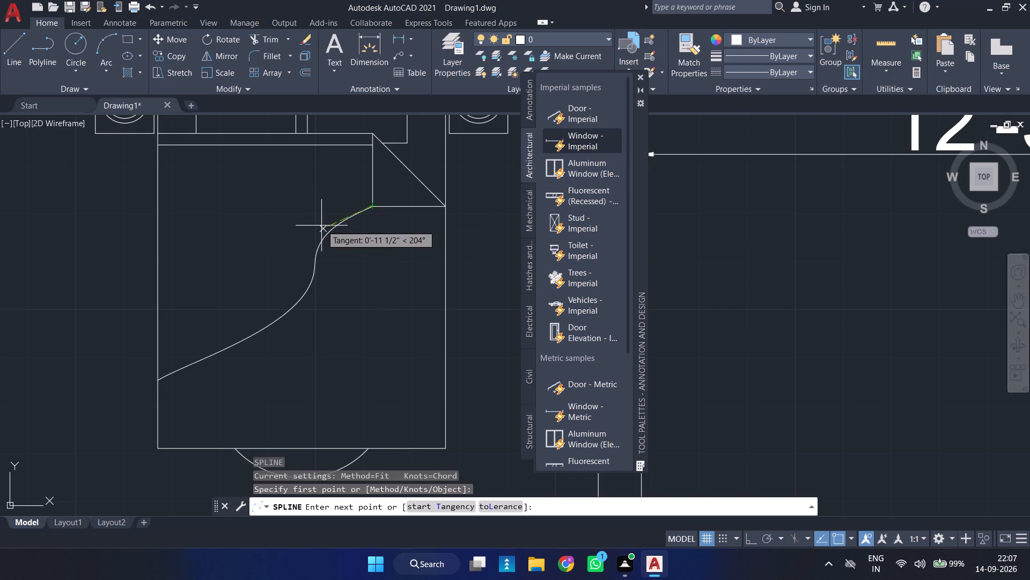
scroll(321, 227, "up", 2)
left_click(321, 227)
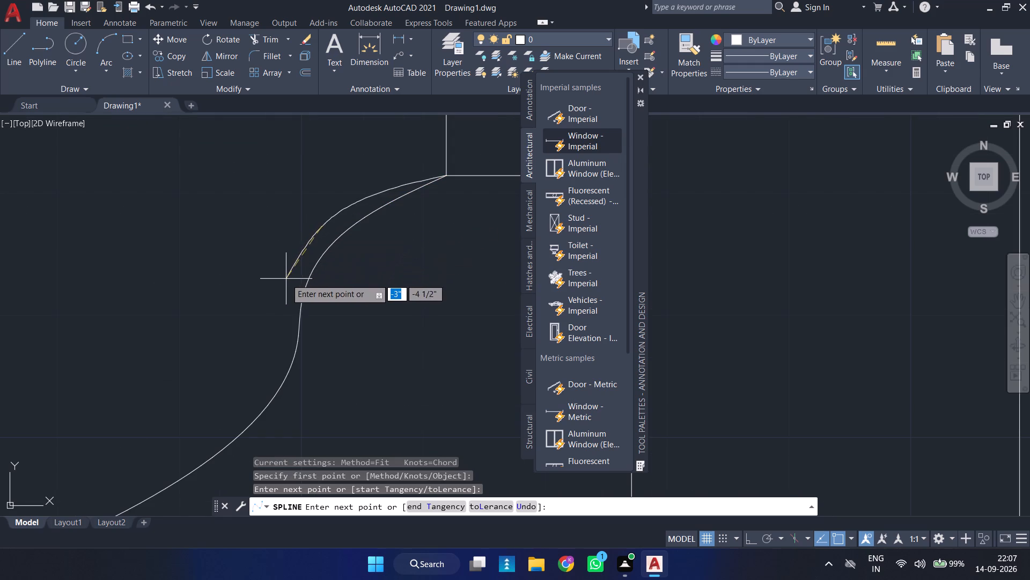
left_click(281, 306)
left_click(278, 346)
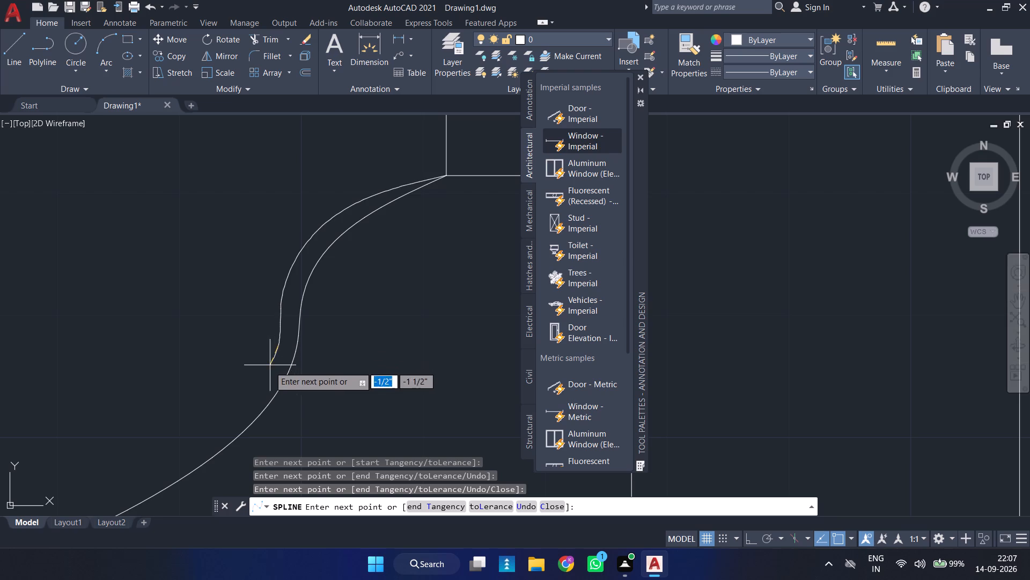
left_click(225, 422)
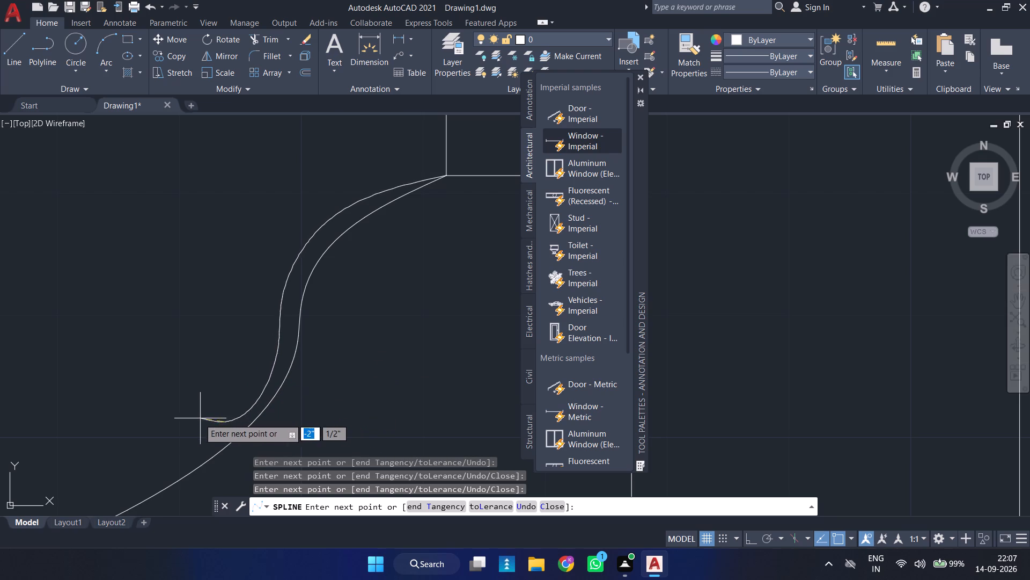
middle_click_drag(174, 424, 120, 227)
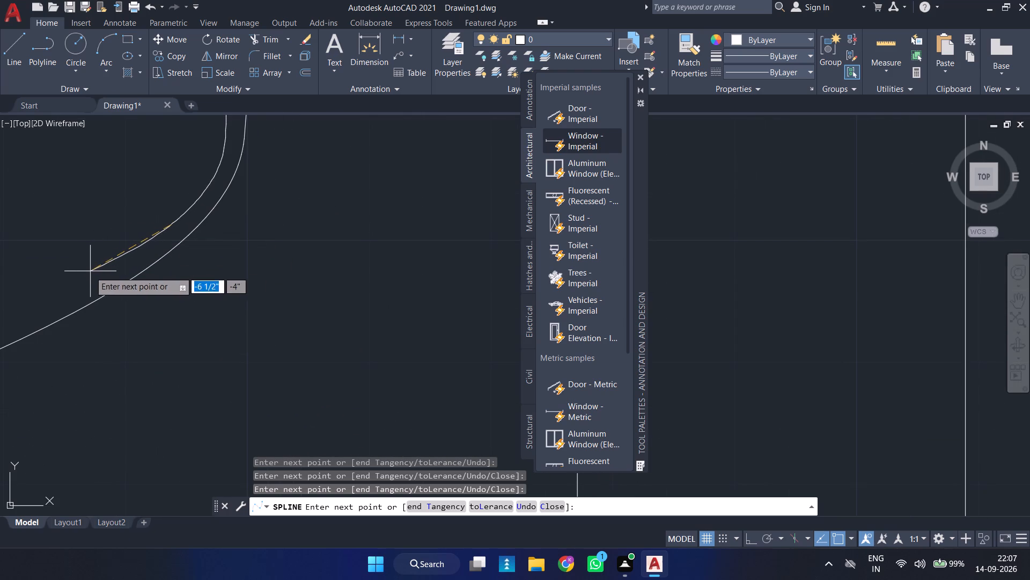
left_click(87, 273)
middle_click_drag(97, 250, 418, 258)
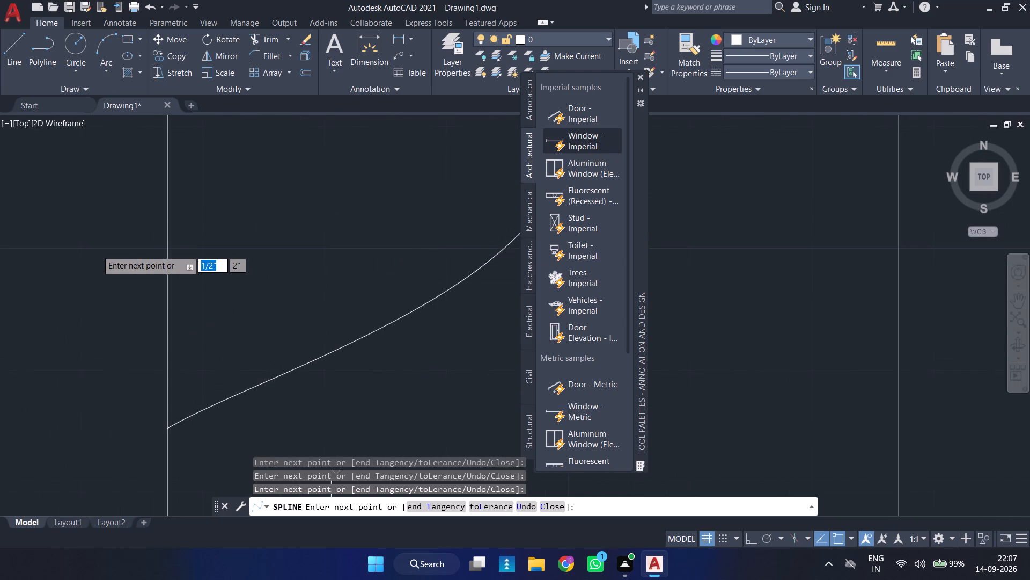
left_click(268, 349)
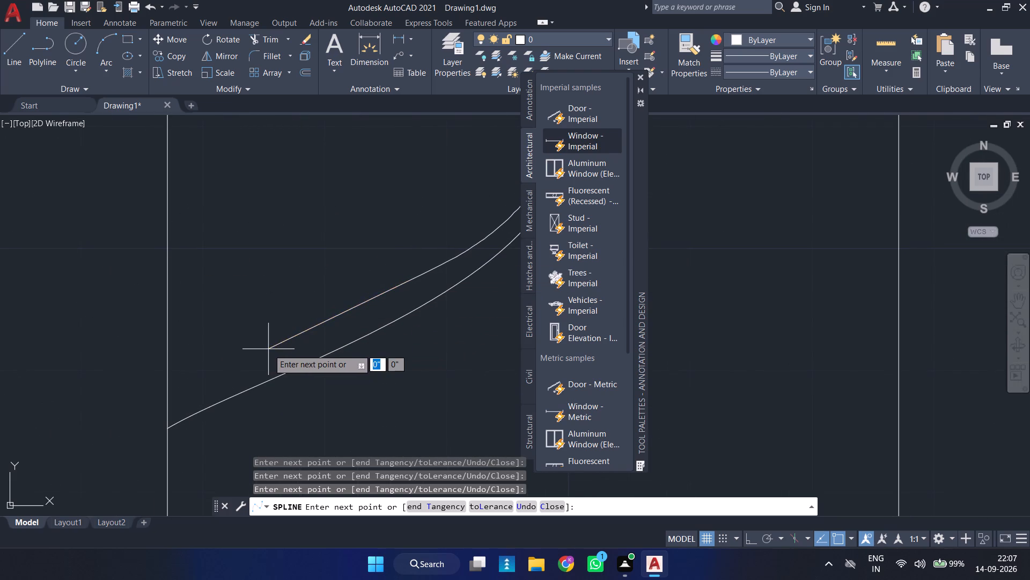
left_click(166, 384)
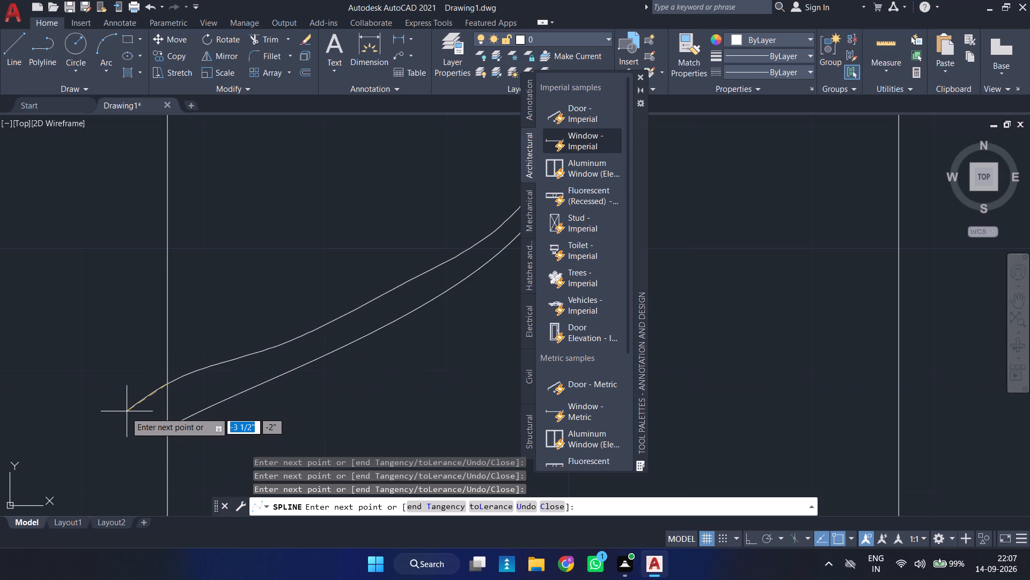
left_click(108, 420)
double_click(108, 418)
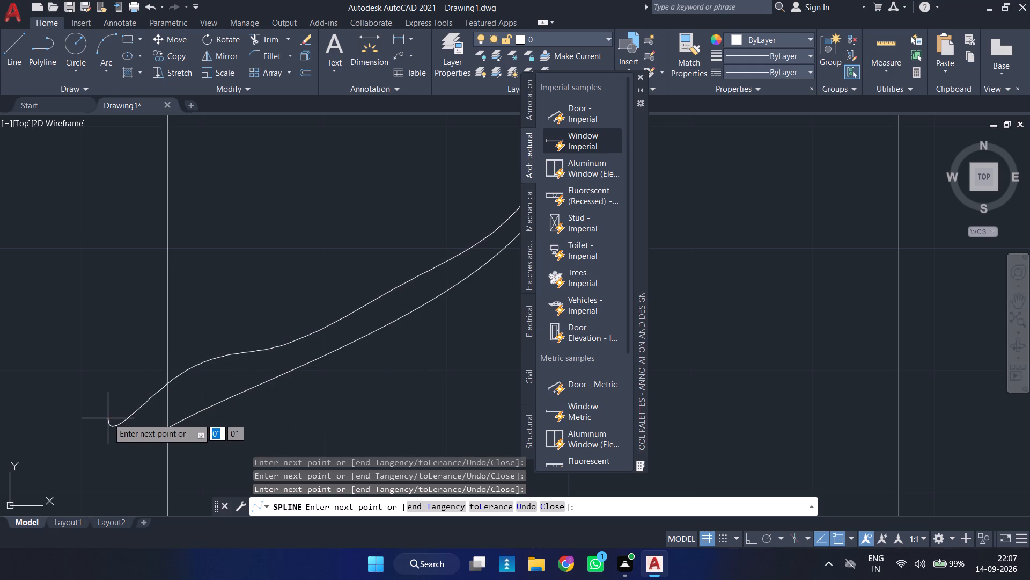
key("Return")
key("Return")
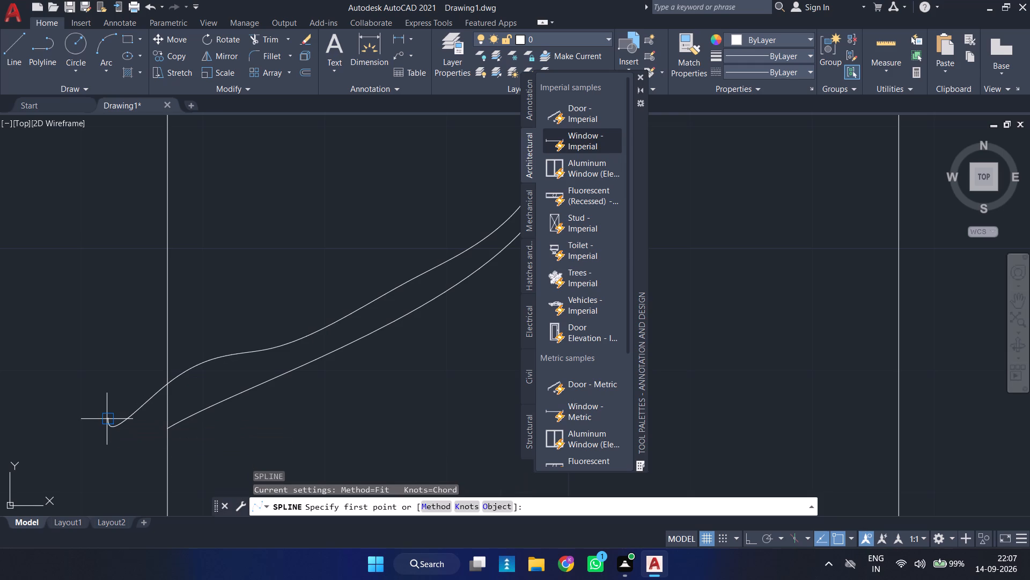
key("Escape")
Trim the part of the new spline that overhangs the bed's side edge.
type("TR")
key("Return")
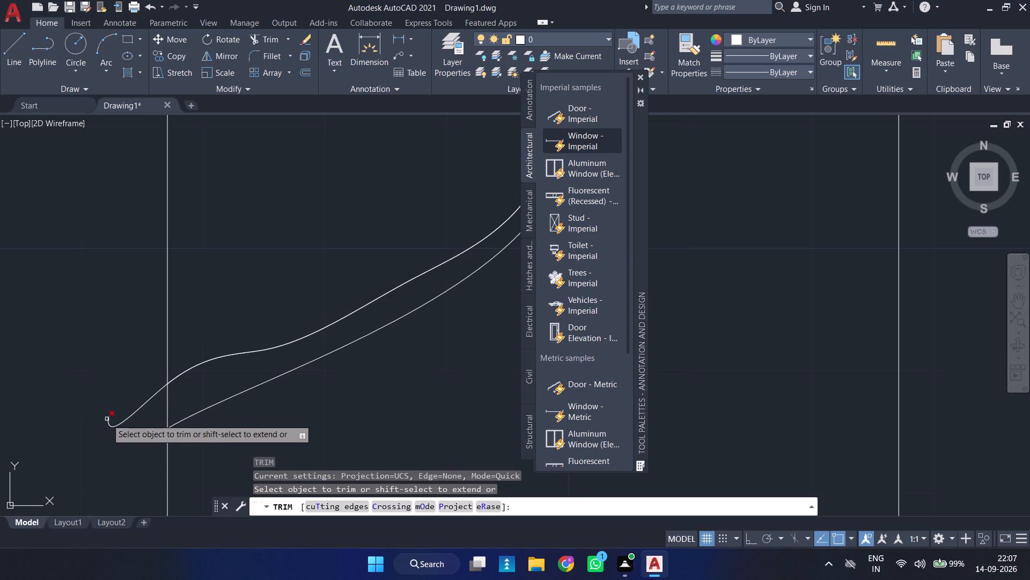
left_click_drag(146, 376, 141, 433)
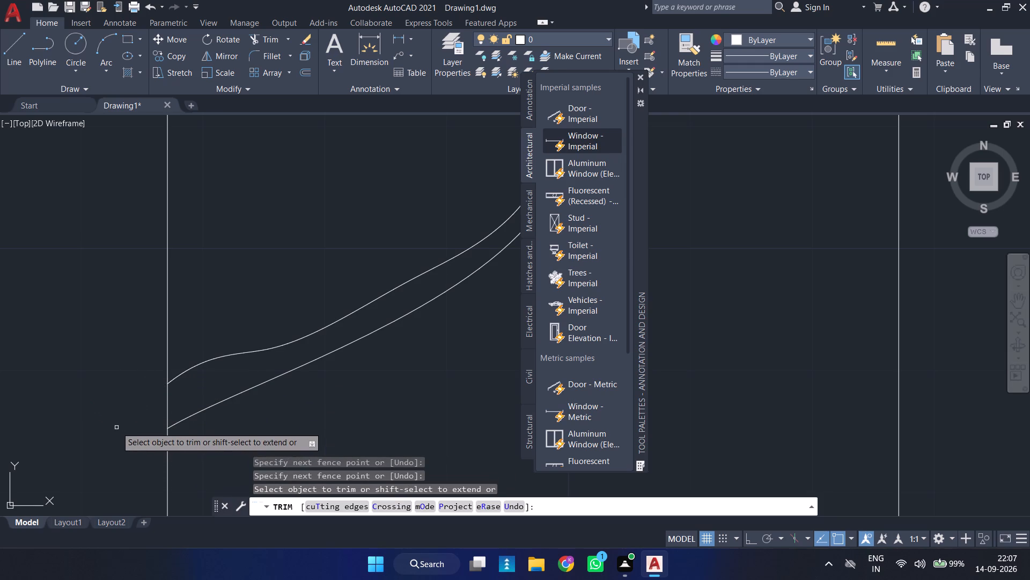
scroll(116, 427, "down", 3)
key("Escape")
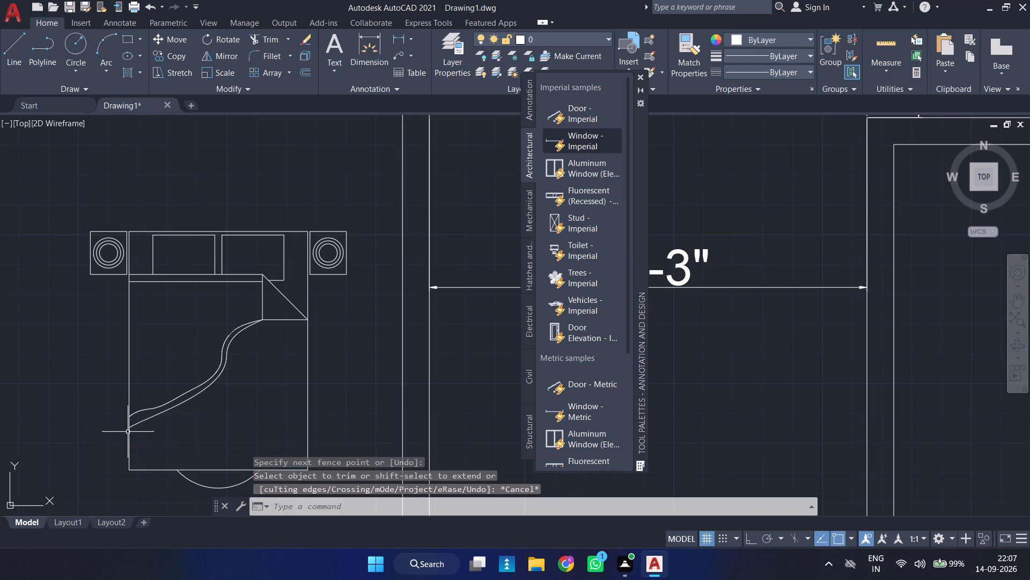
Lower the new spline's control point near its lower end about 2" and stretch its endpoint past the bed's side edge.
scroll(166, 417, "up", 3)
left_click(82, 388)
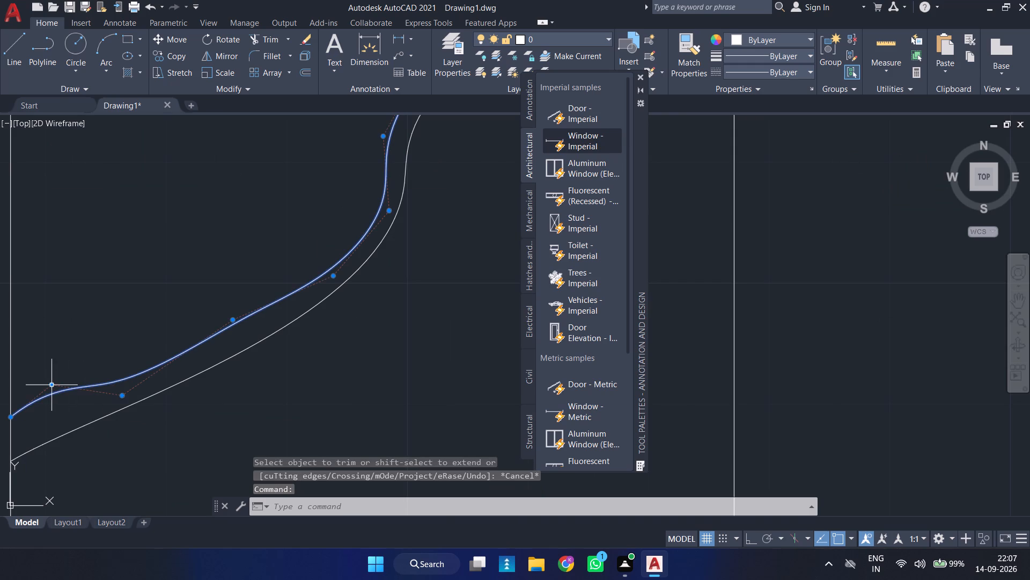
left_click(52, 387)
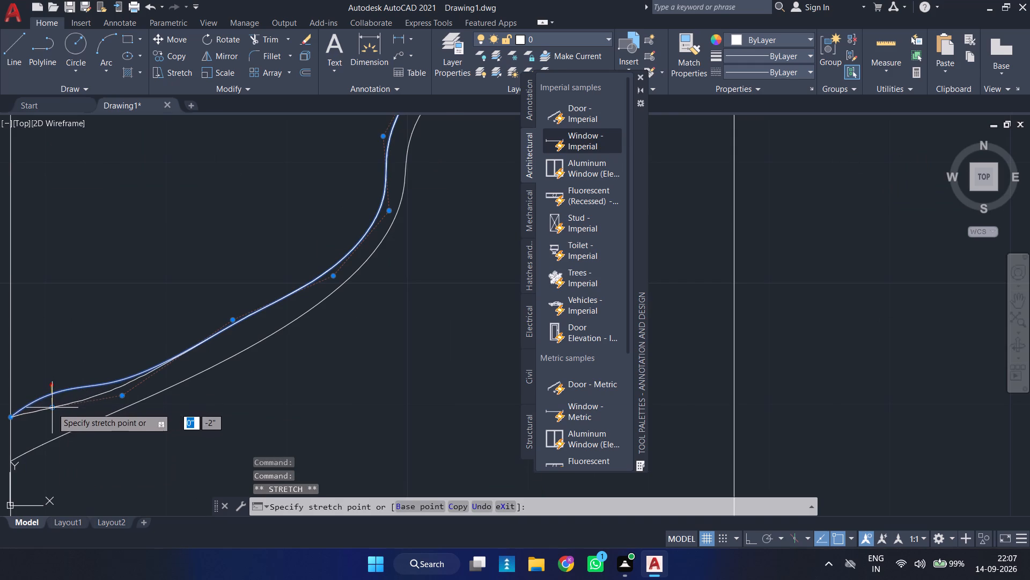
left_click(52, 408)
scroll(241, 405, "down", 2)
middle_click_drag(315, 374, 382, 343)
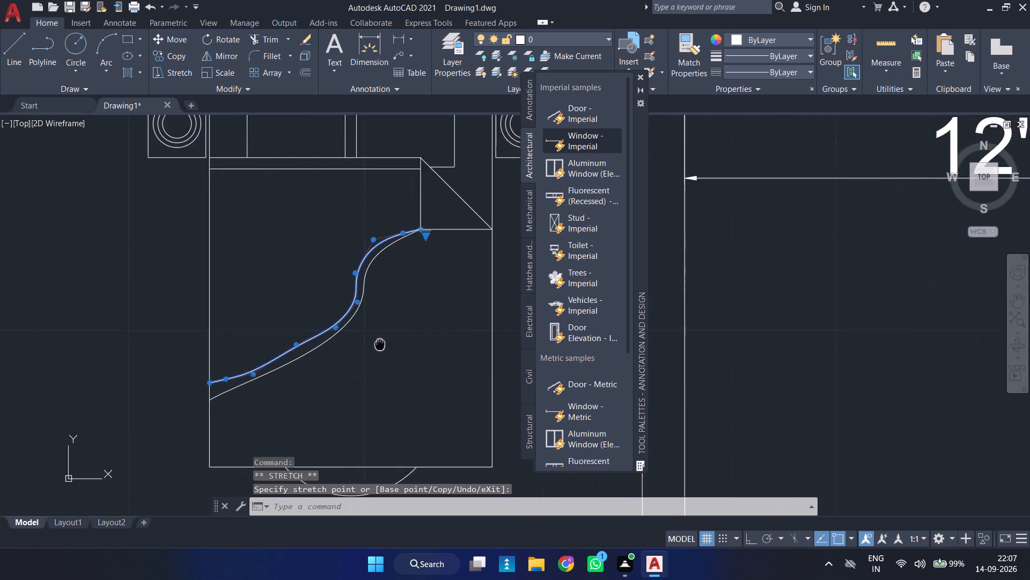
middle_click_drag(382, 343, 395, 335)
scroll(266, 356, "up", 2)
left_click(173, 395)
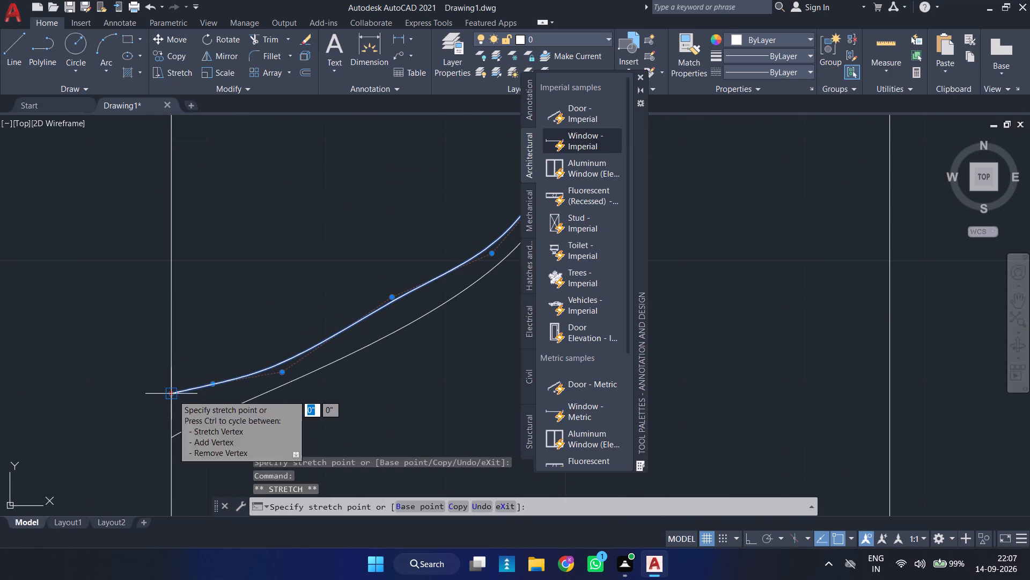
left_click(126, 430)
Move the new spline's control point midway along its lower slope and the one near its lower end slightly towards the original curve.
scroll(252, 402, "down", 2)
middle_click_drag(266, 404, 286, 377)
scroll(293, 338, "up", 2)
left_click(376, 330)
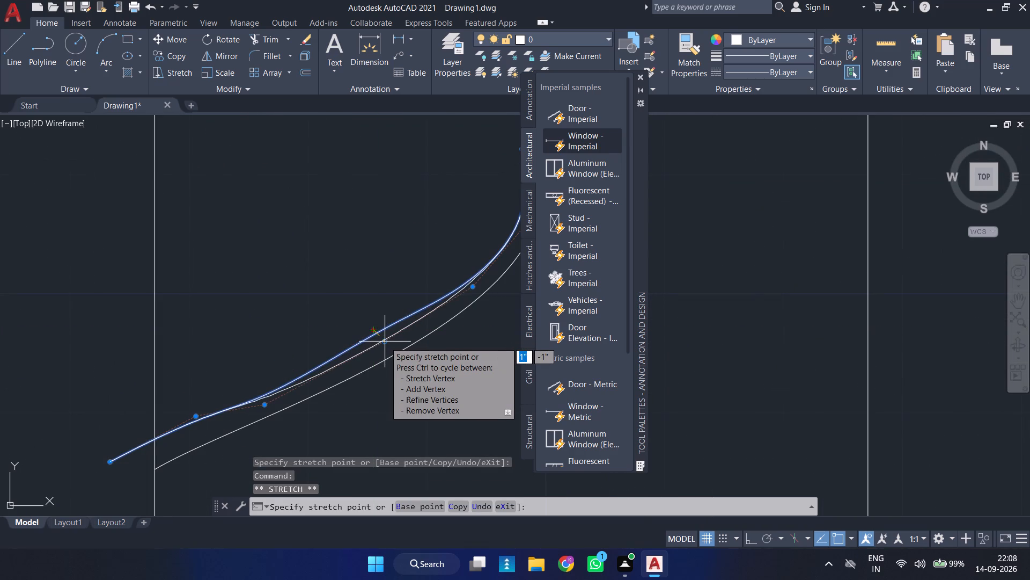
left_click(385, 342)
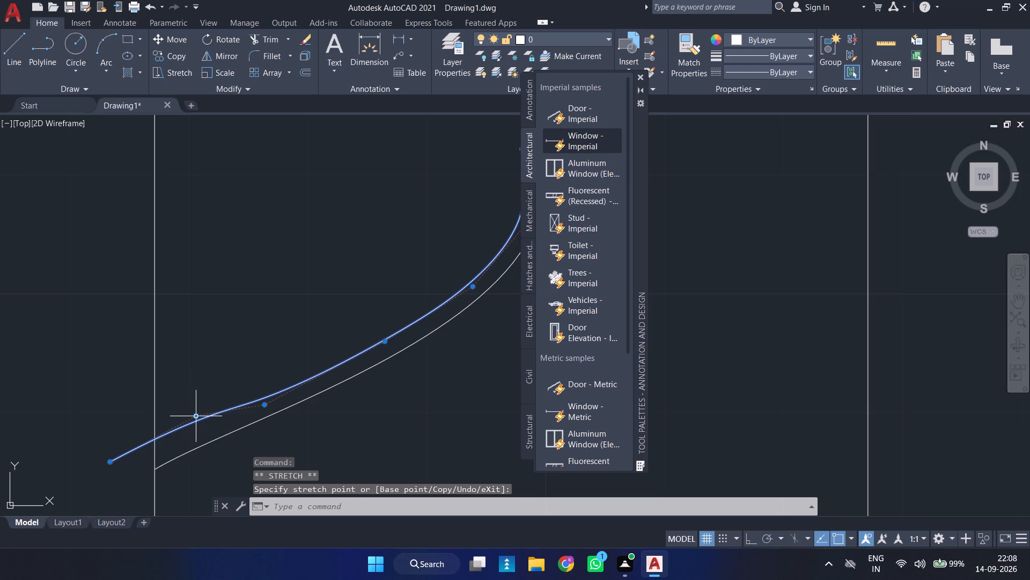
left_click(198, 418)
left_click(197, 426)
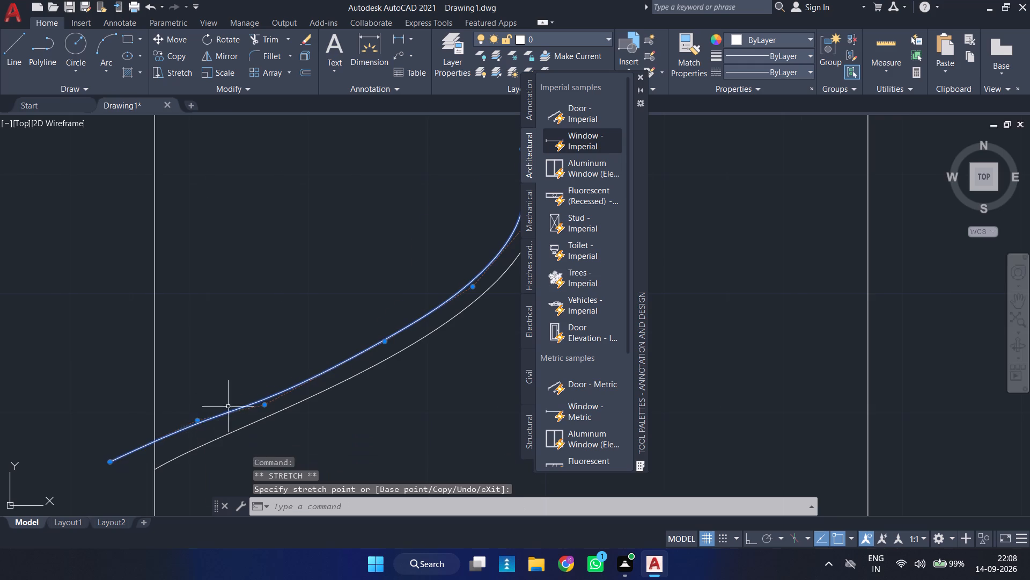
scroll(236, 397, "down", 3)
scroll(251, 399, "up", 2)
key("Escape")
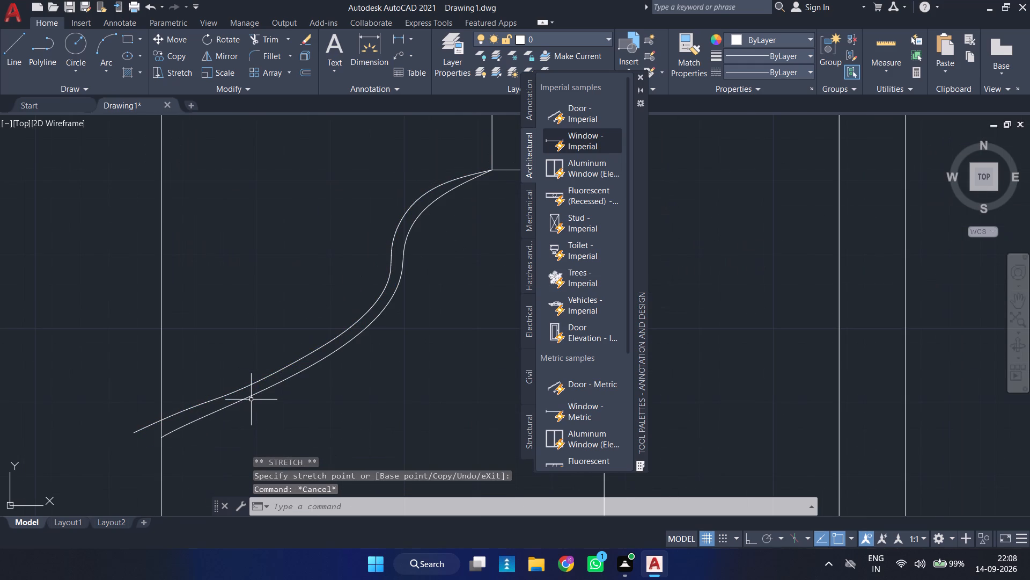
Trim the reshaped spline's overhang at the bed's side edge.
type("TR")
key("space")
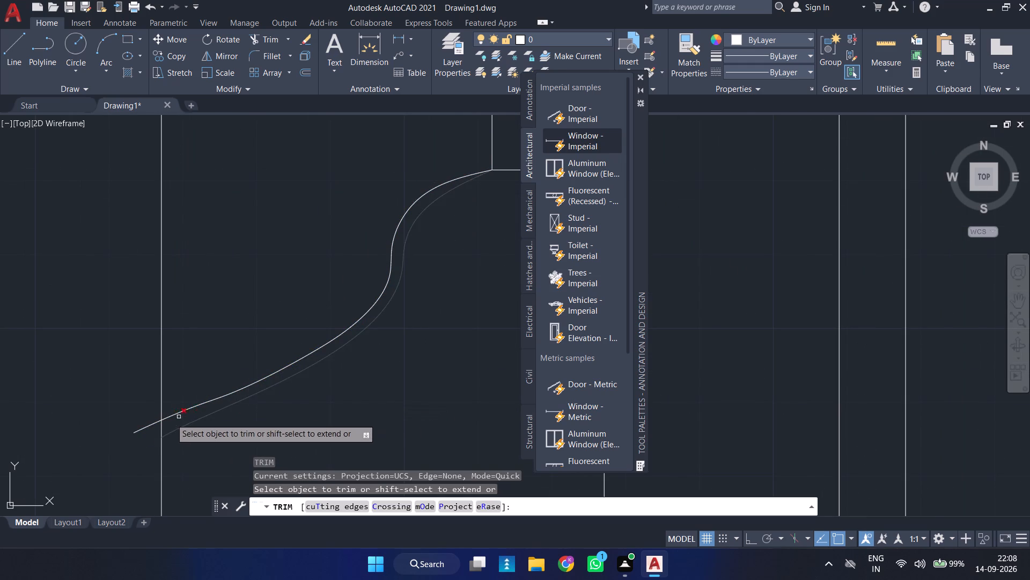
left_click_drag(144, 418, 148, 437)
key("Escape")
Close the tool palettes to clear the drawing area around the bed.
scroll(151, 429, "down", 2)
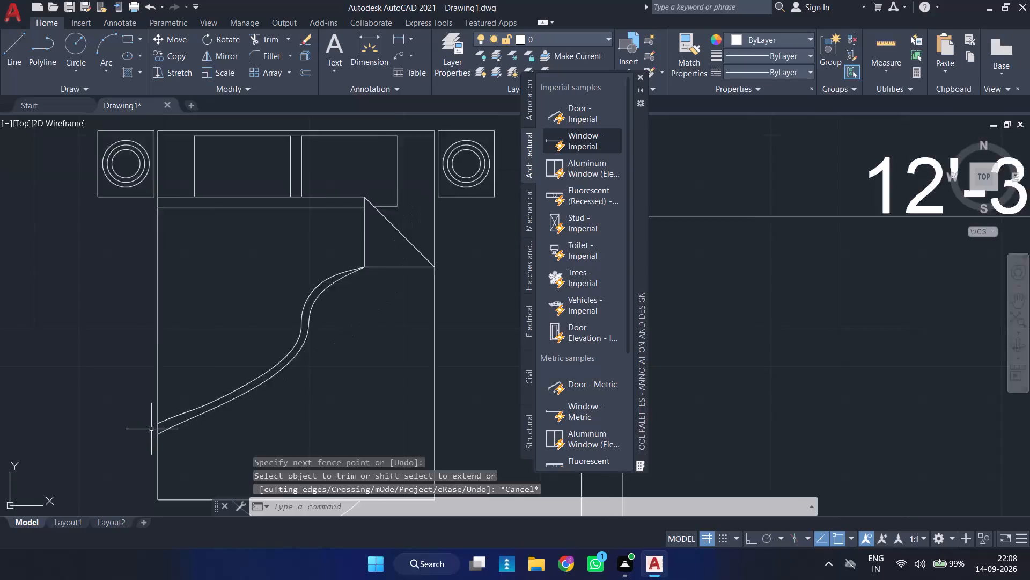
scroll(152, 429, "down", 1)
middle_click_drag(204, 416, 311, 357)
scroll(321, 351, "up", 1)
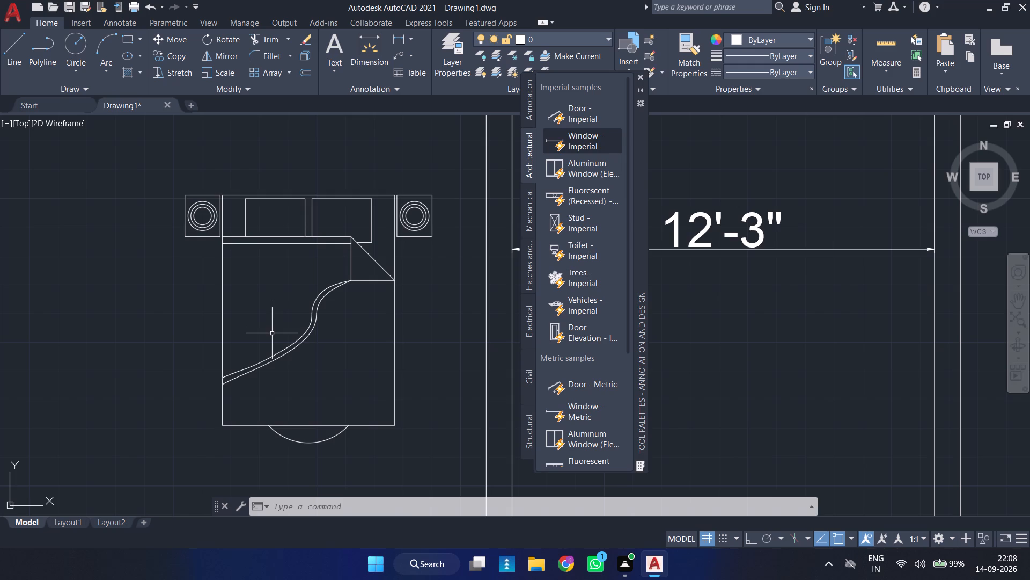
left_click(642, 76)
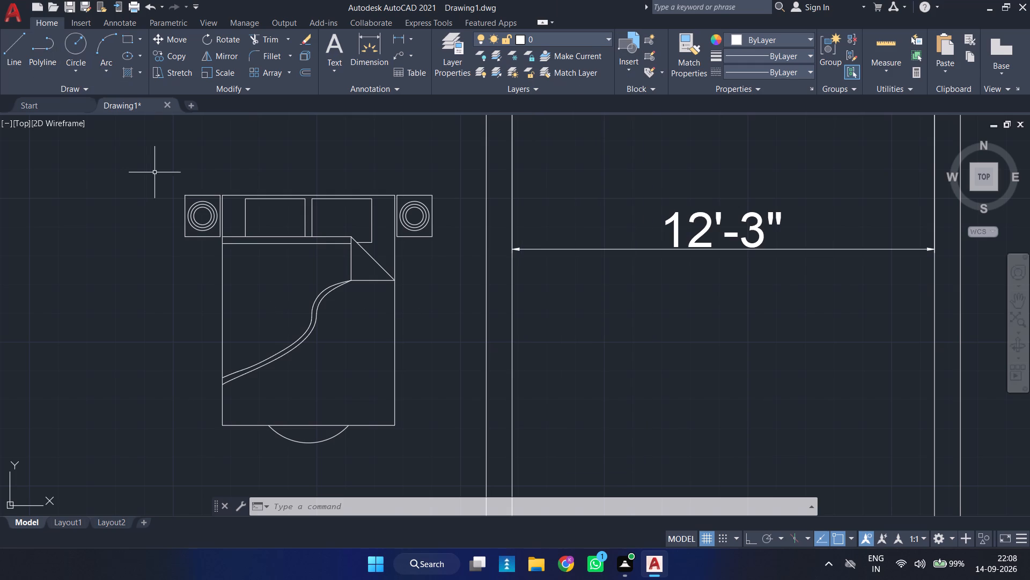
key("space")
key("Escape")
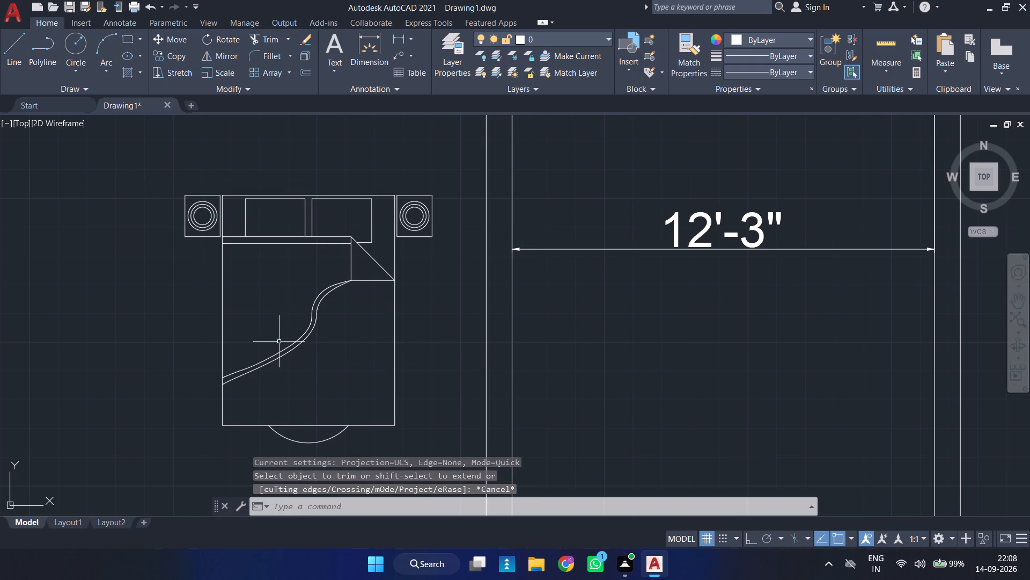
Draw a third spline from the blanket fold's lower corner, following just below the existing two curves and ending past the bed's side edge.
key("s")
key("p")
key("l")
key("Return")
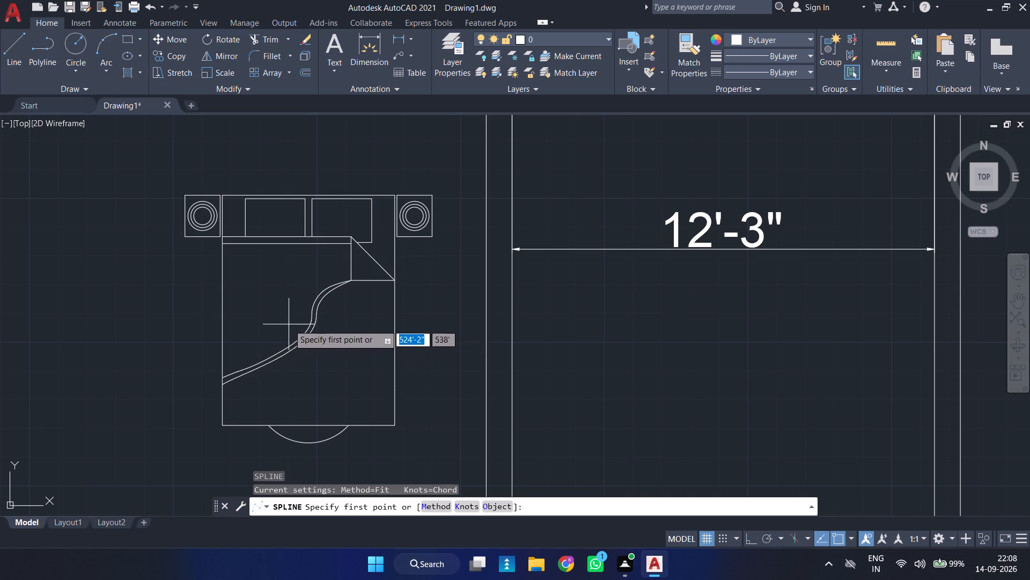
scroll(289, 324, "up", 2)
left_click(443, 218)
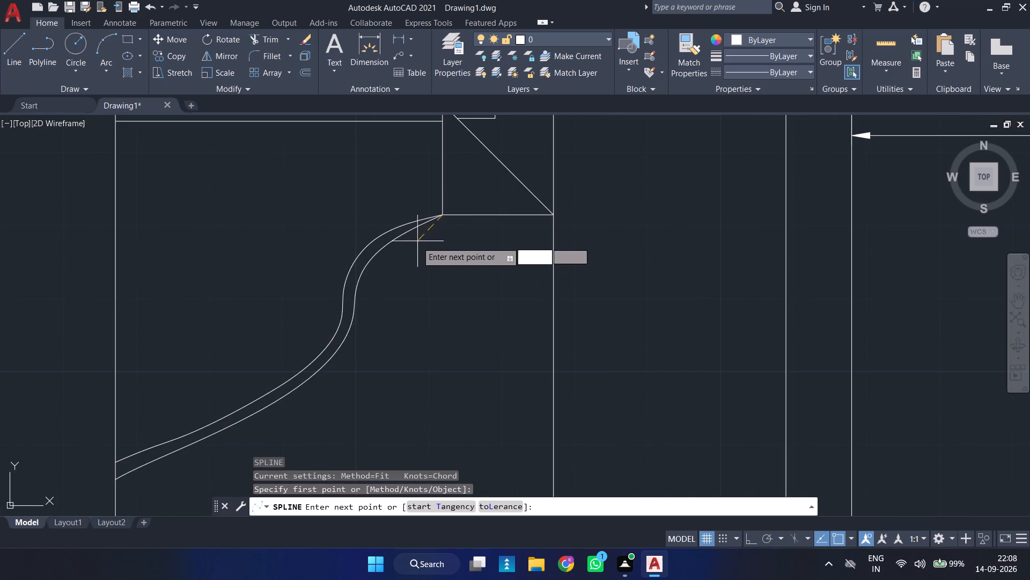
left_click(398, 250)
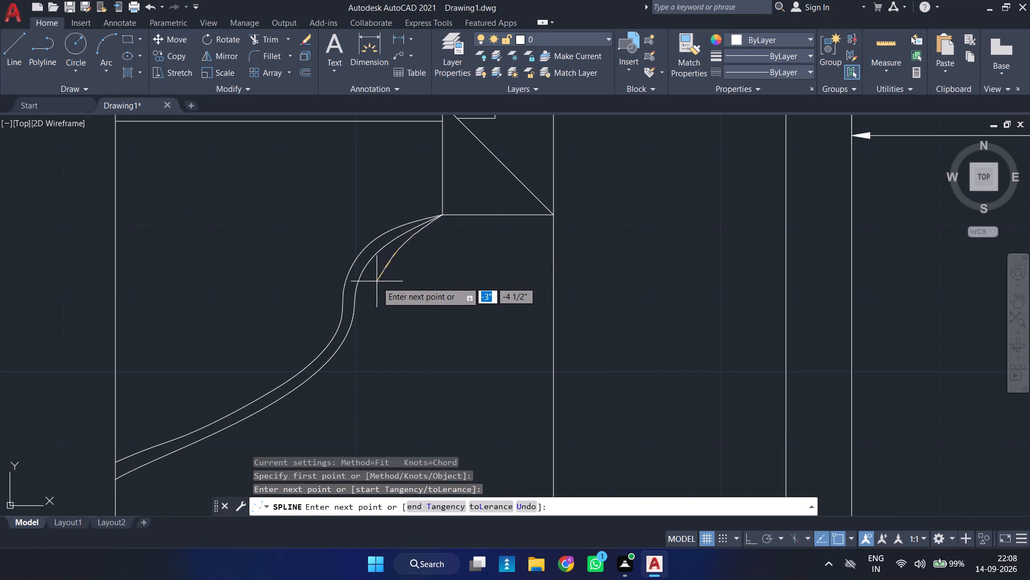
left_click(371, 277)
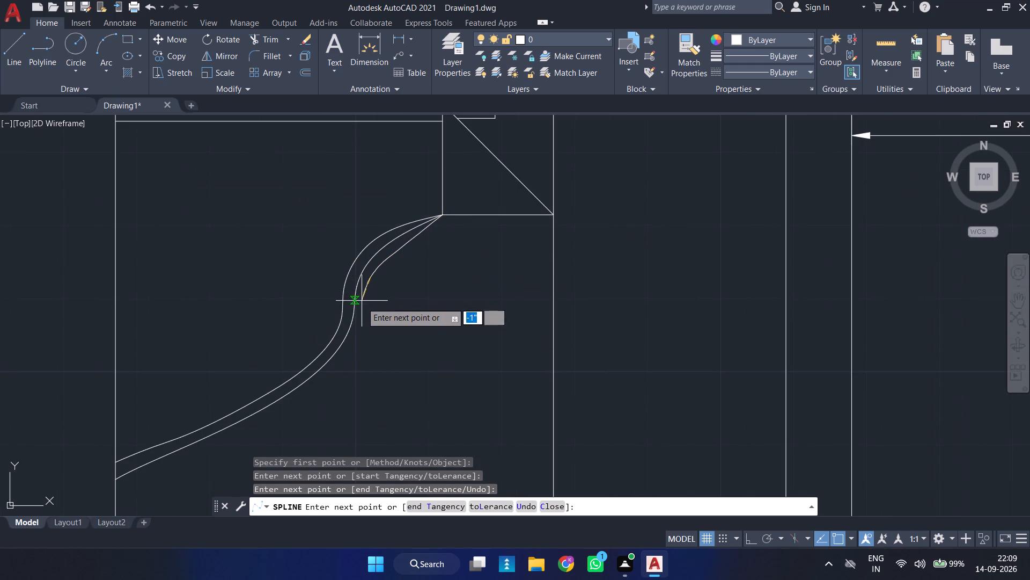
left_click(365, 330)
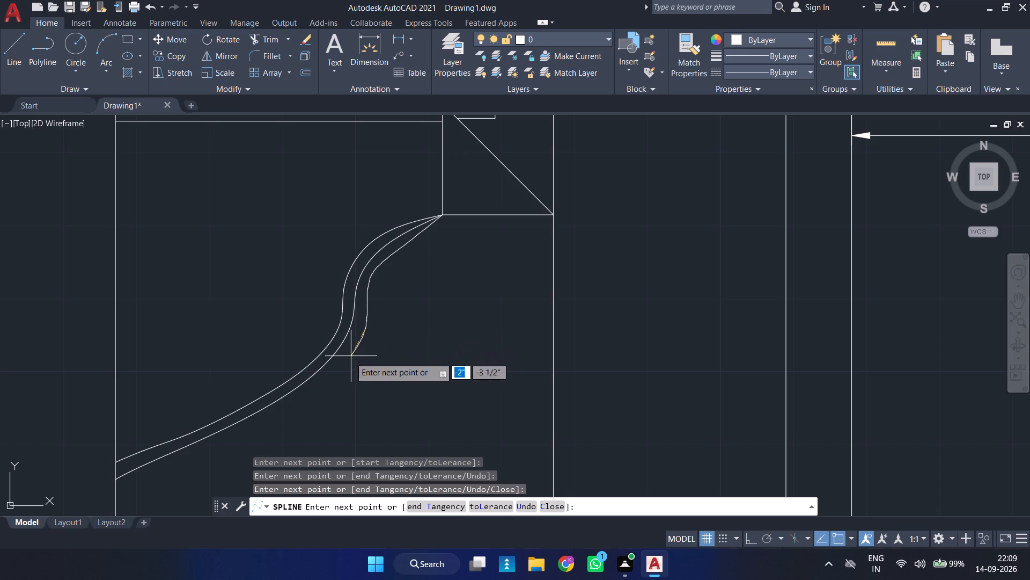
left_click(342, 369)
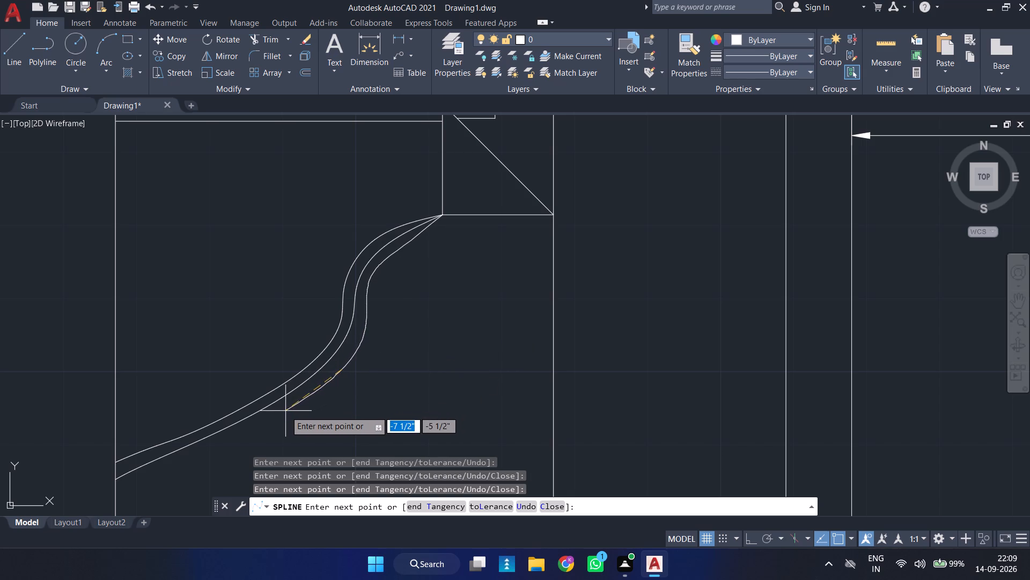
left_click(285, 411)
middle_click_drag(291, 406, 352, 326)
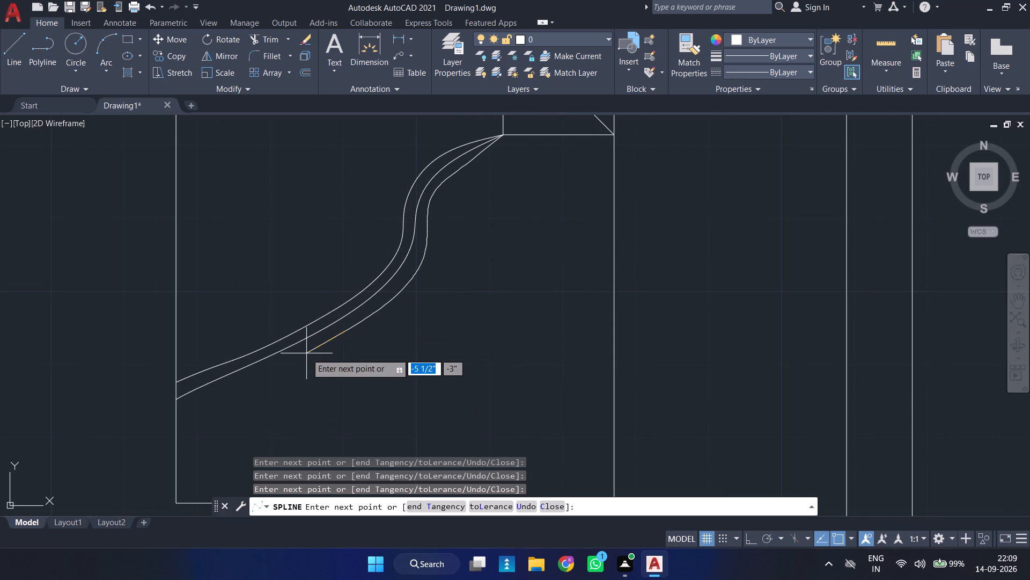
left_click(278, 366)
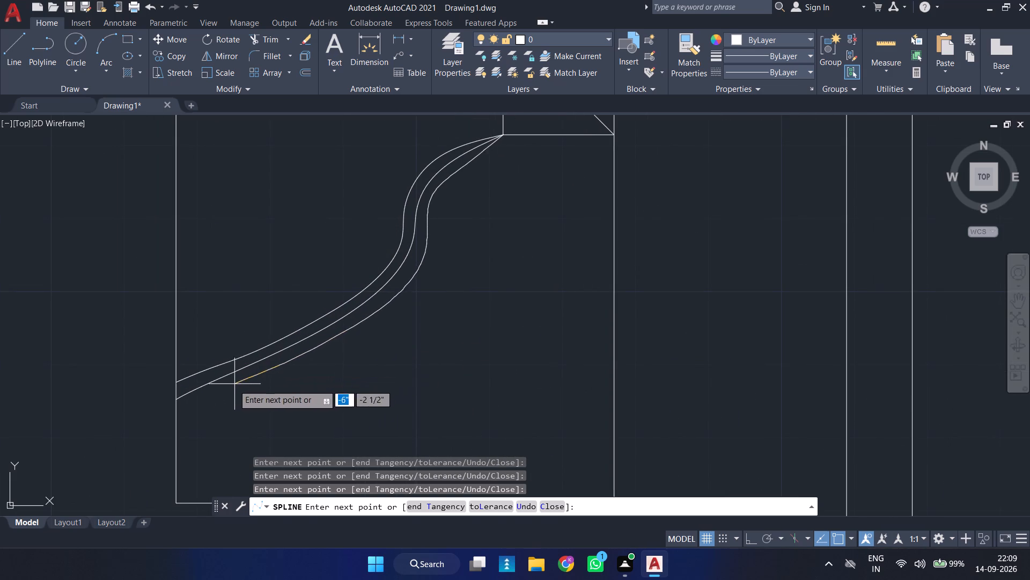
left_click(207, 401)
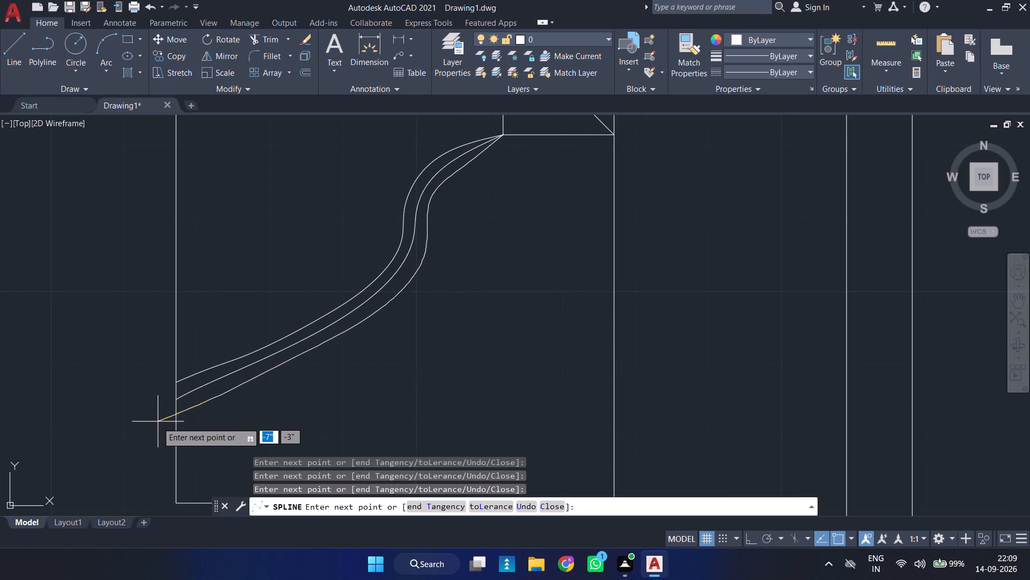
left_click(154, 424)
key("Return")
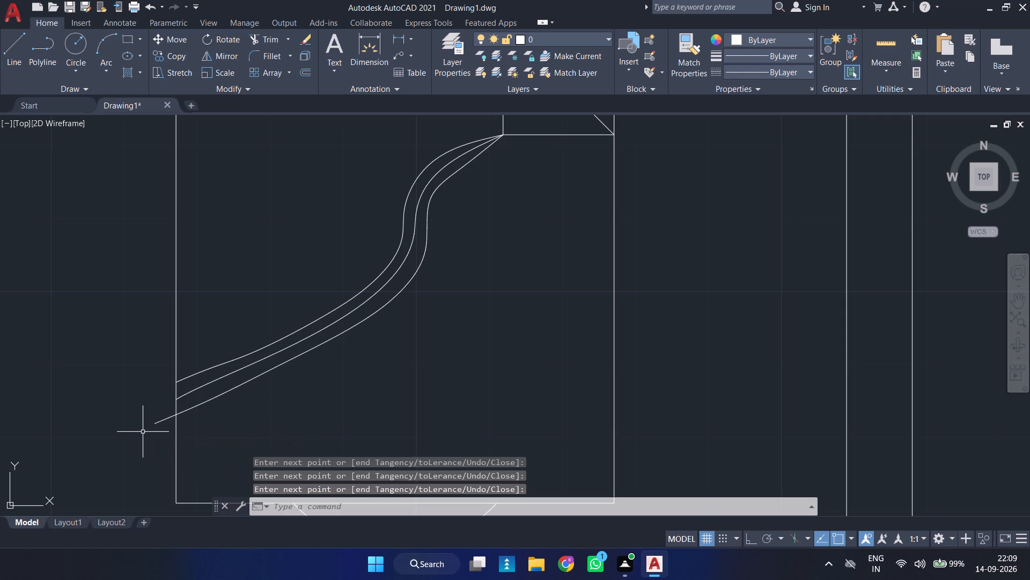
Trim the third spline's overhang at the bed's side edge.
key("r")
key("Escape")
type("TR")
key("space")
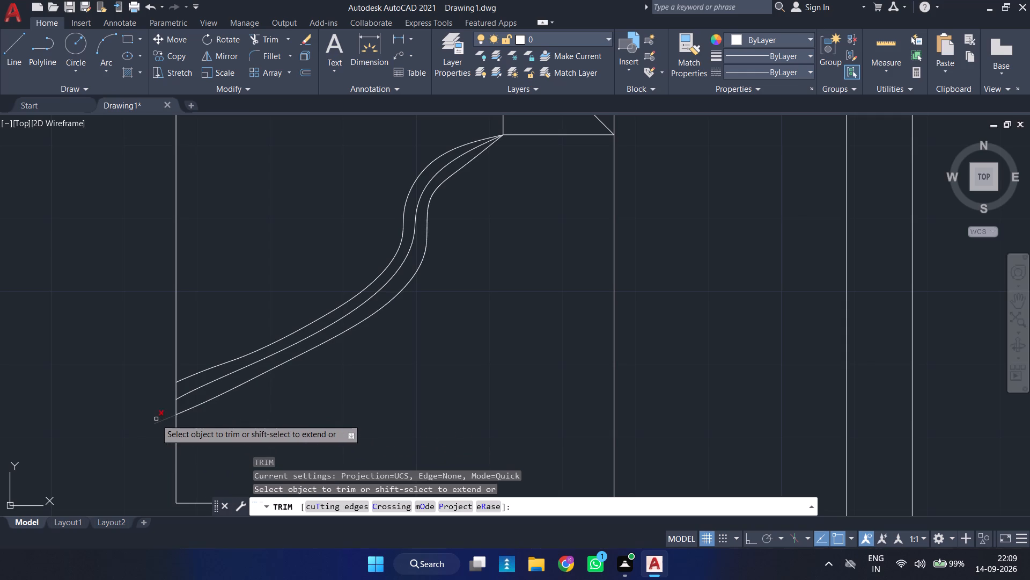
left_click(160, 419)
key("Escape")
scroll(201, 398, "down", 2)
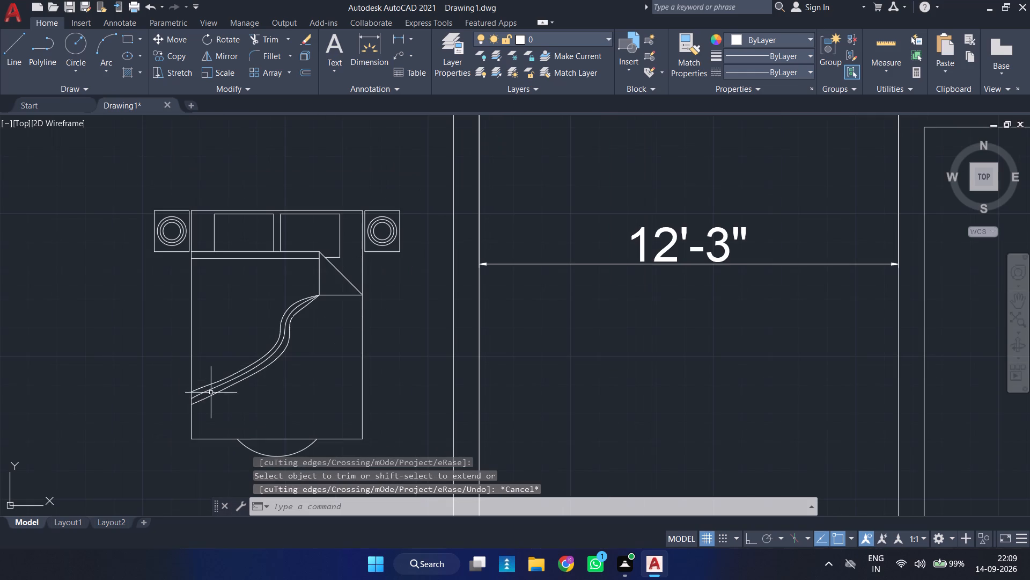
Lower the third spline's control point midway along its lower slope slightly, away from the middle curve.
middle_click_drag(239, 373, 356, 296)
scroll(292, 338, "up", 1)
scroll(355, 297, "up", 1)
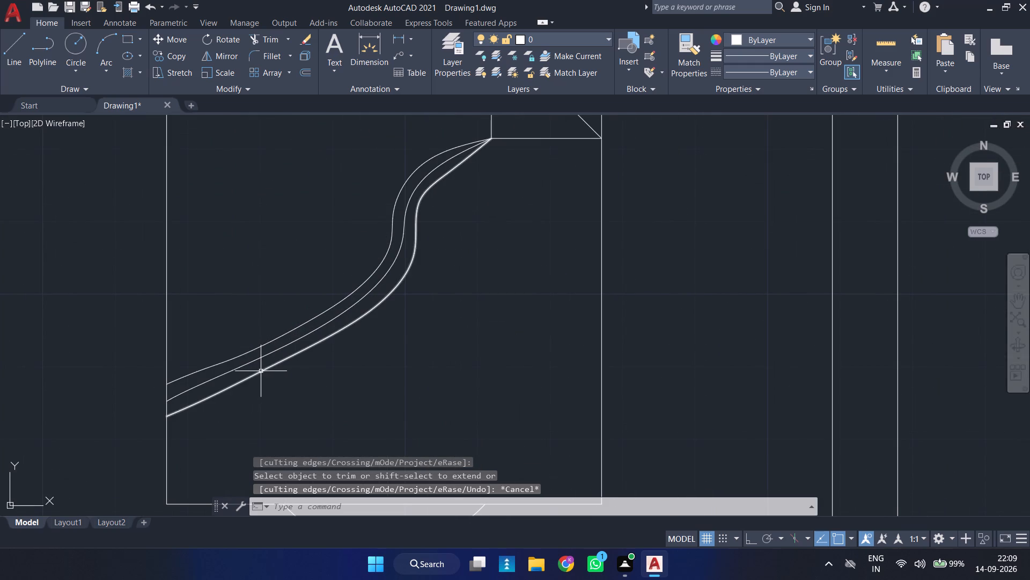
left_click(261, 371)
left_click(264, 371)
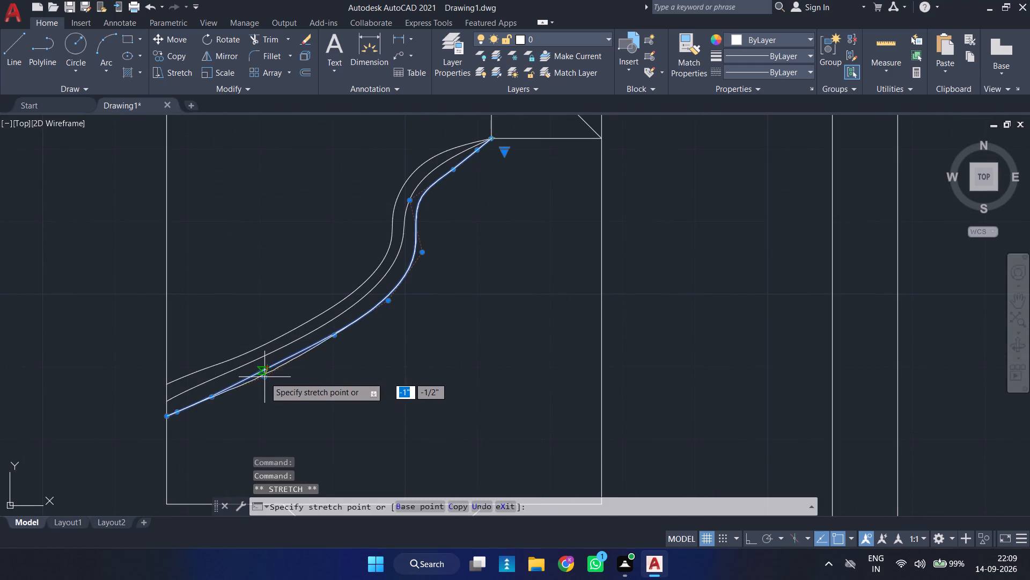
left_click(264, 377)
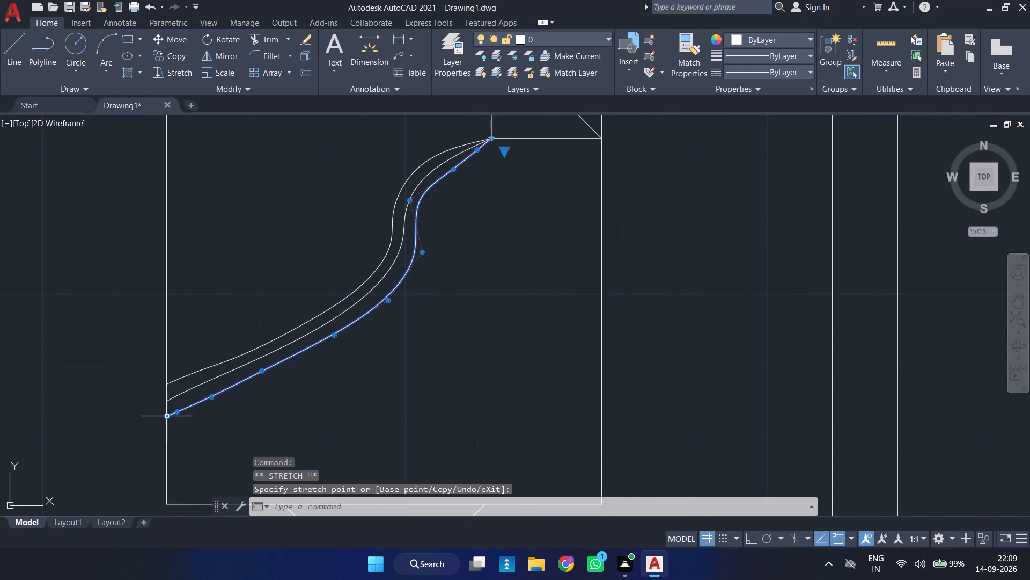
left_click(163, 414)
scroll(164, 417, "up", 1)
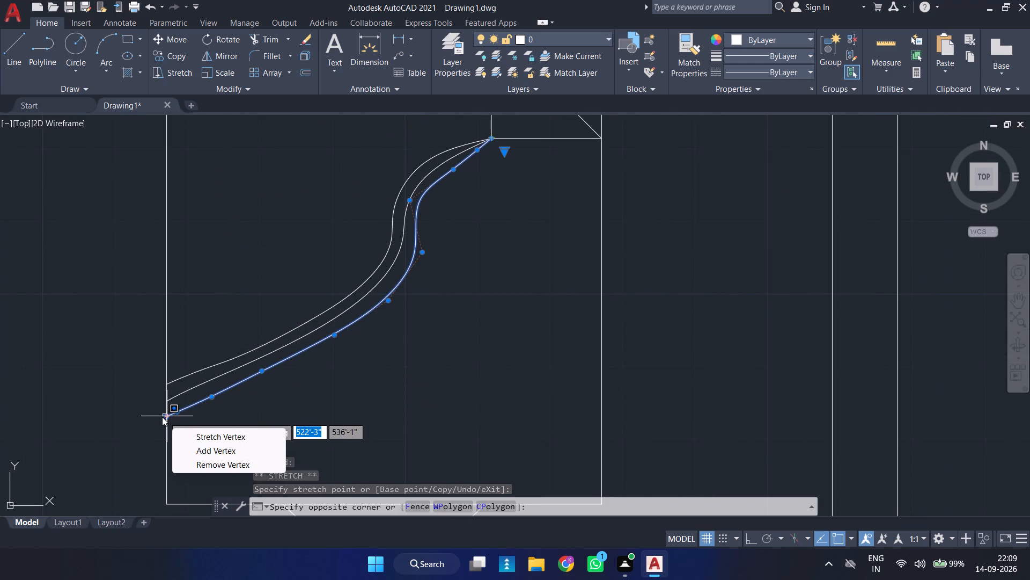
key("Escape")
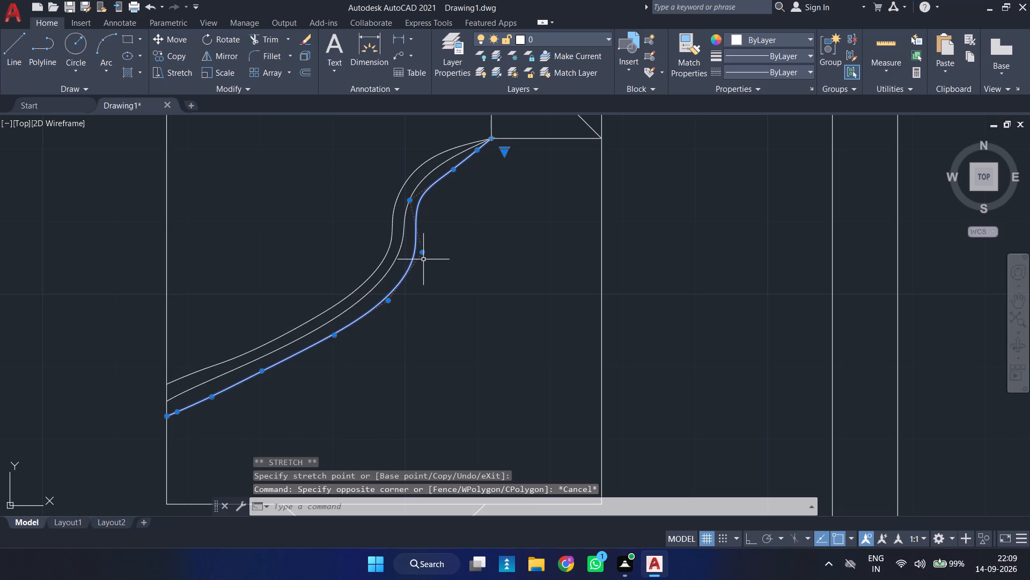
middle_click_drag(305, 372, 384, 339)
scroll(305, 372, "up", 1)
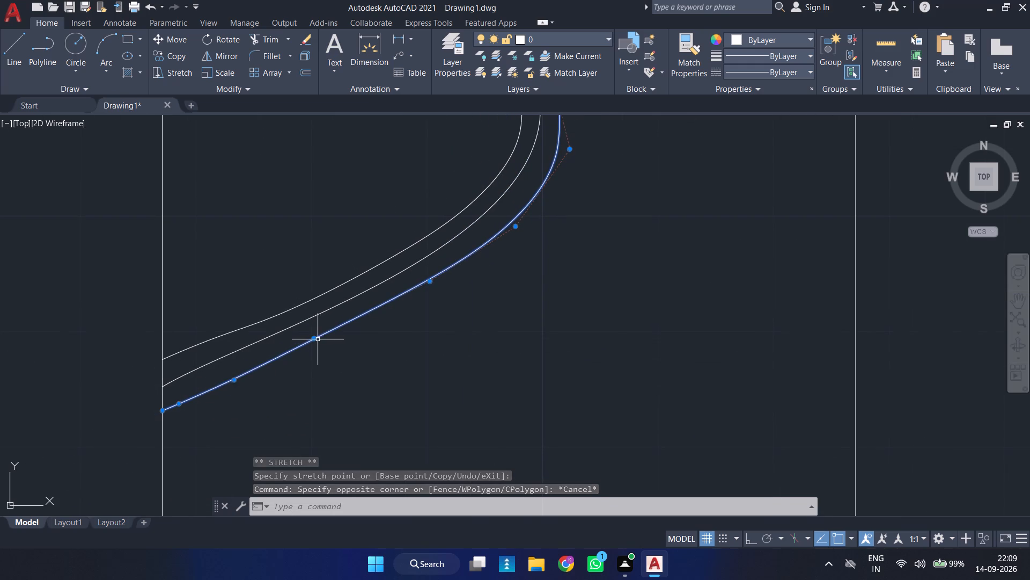
left_click(314, 340)
left_click(317, 349)
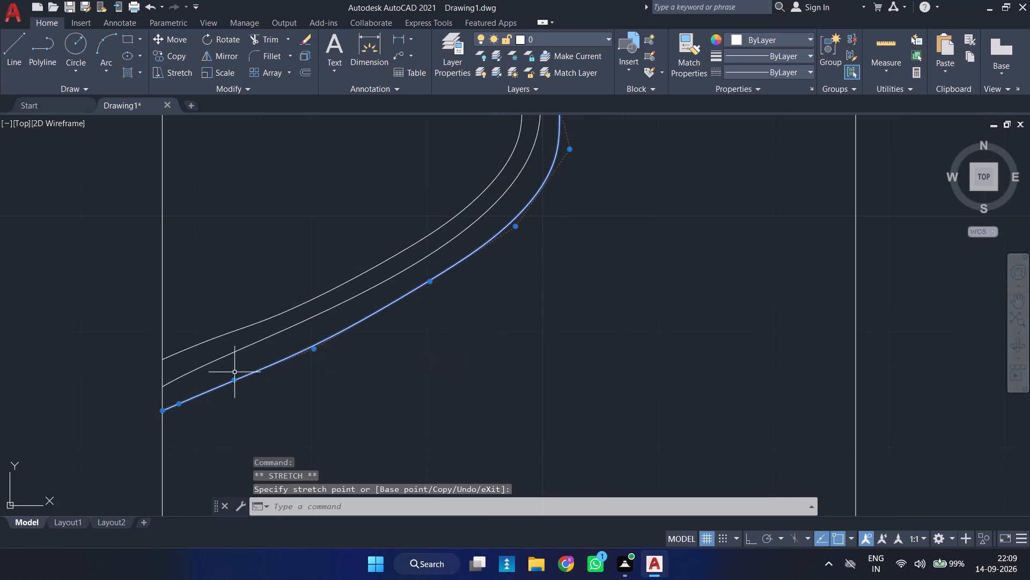
Lower the third spline's two control points nearest its lower end and slide its endpoint down the bed's side edge.
left_click(234, 380)
left_click(234, 394)
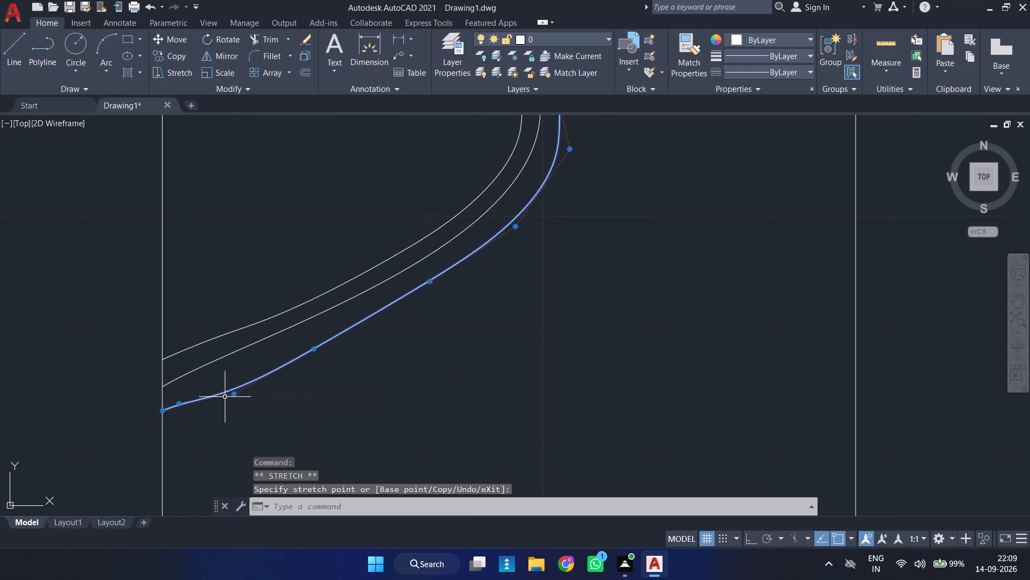
left_click(181, 402)
left_click(181, 424)
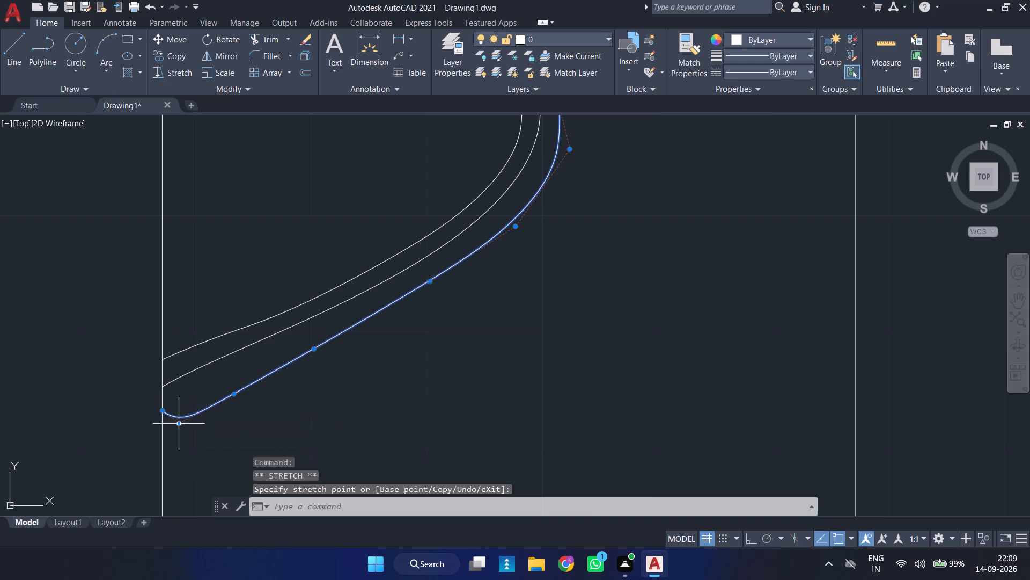
left_click(161, 412)
left_click(159, 436)
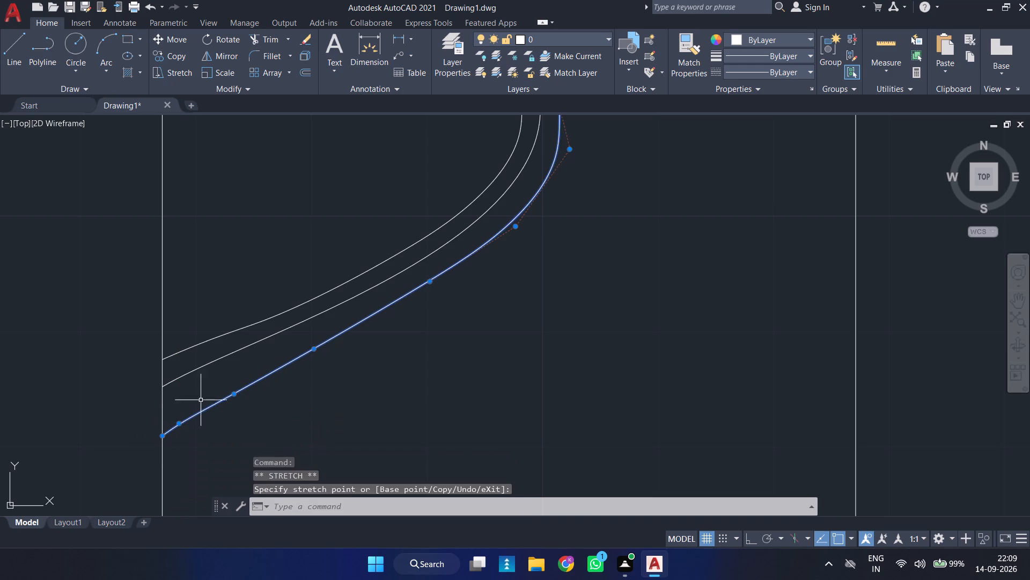
Raise the uppermost spline's endpoint along the bed's side edge and nudge its control points near the lower end slightly upwards.
scroll(225, 344, "down", 3)
scroll(225, 344, "up", 2)
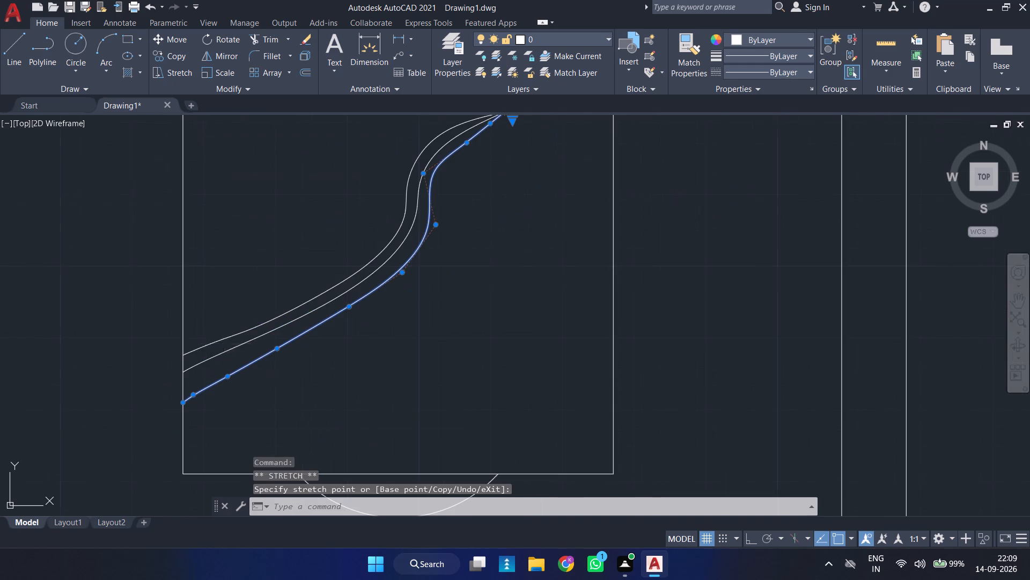
left_click(196, 350)
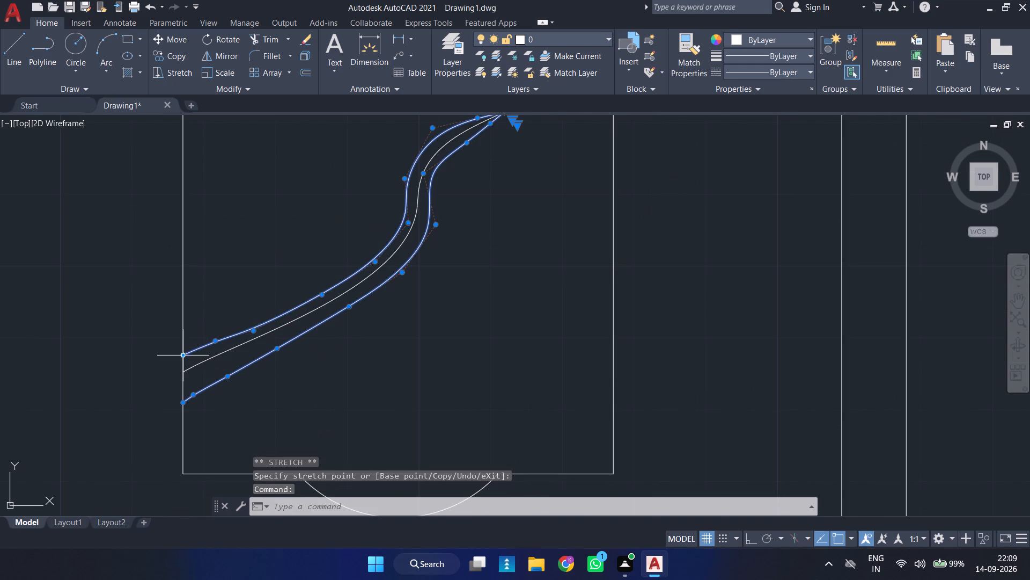
left_click(183, 354)
left_click(183, 347)
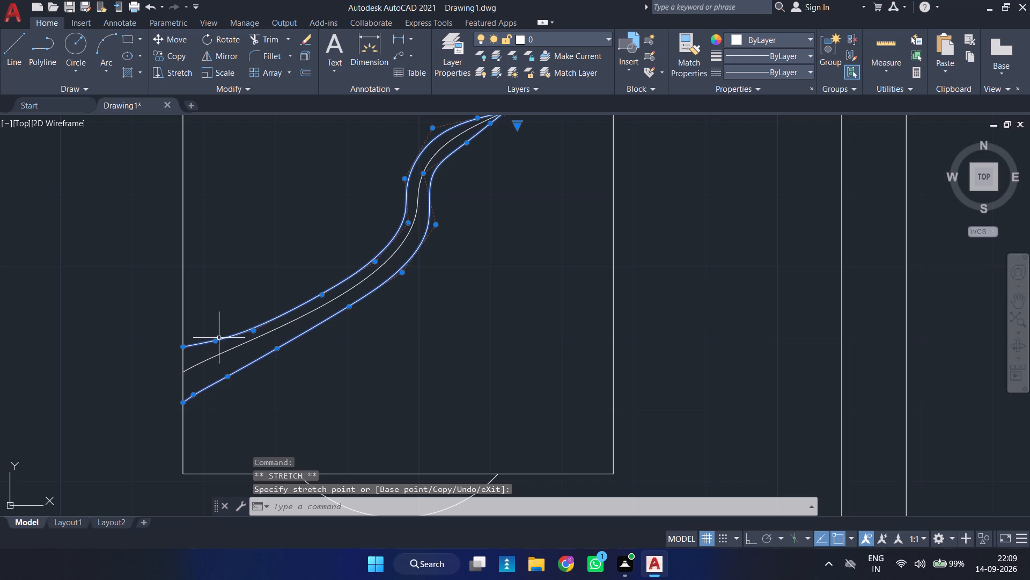
left_click(215, 343)
left_click(218, 335)
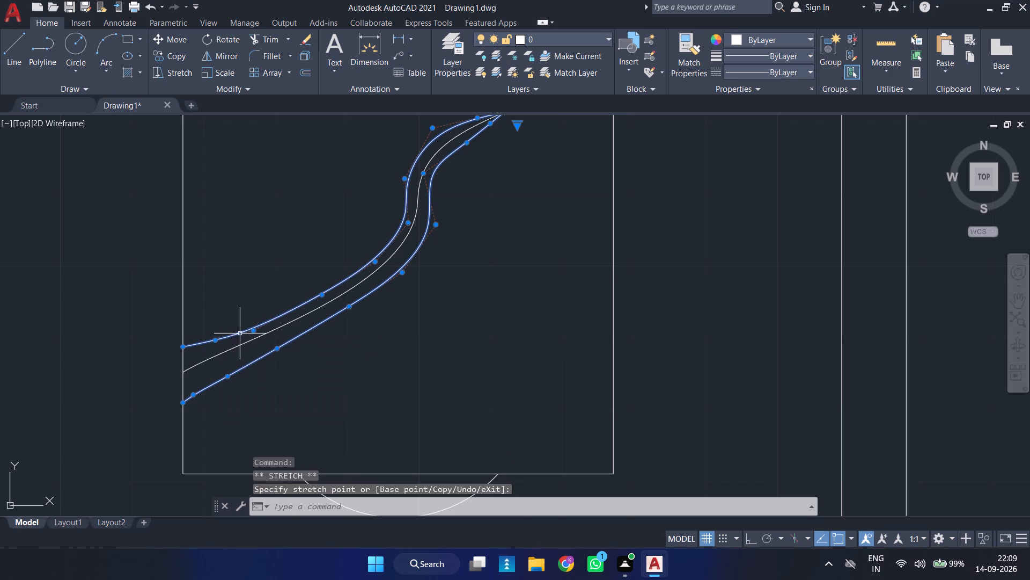
left_click(255, 333)
left_click(255, 327)
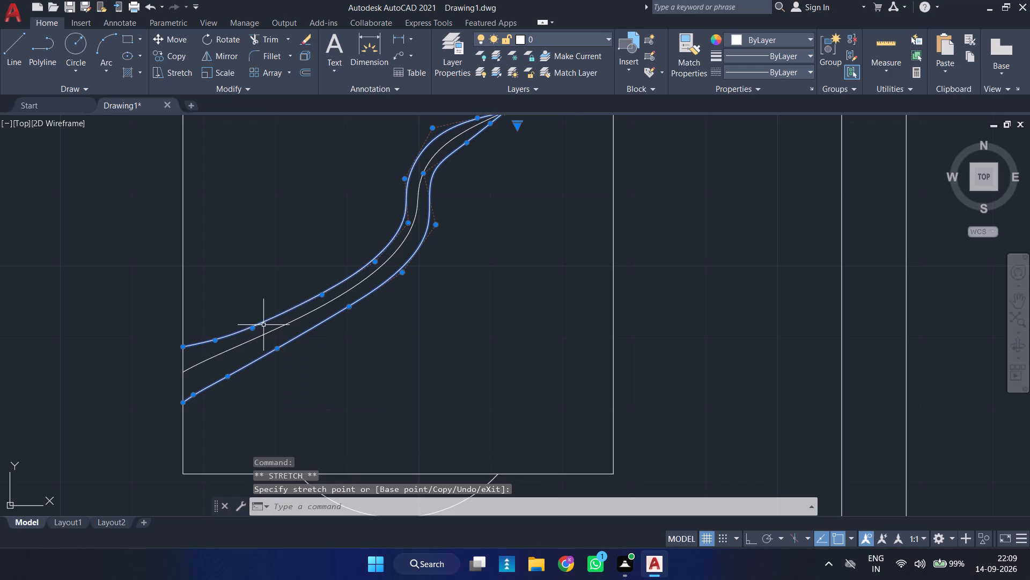
scroll(273, 321, "up", 2)
scroll(291, 319, "down", 3)
key("Escape")
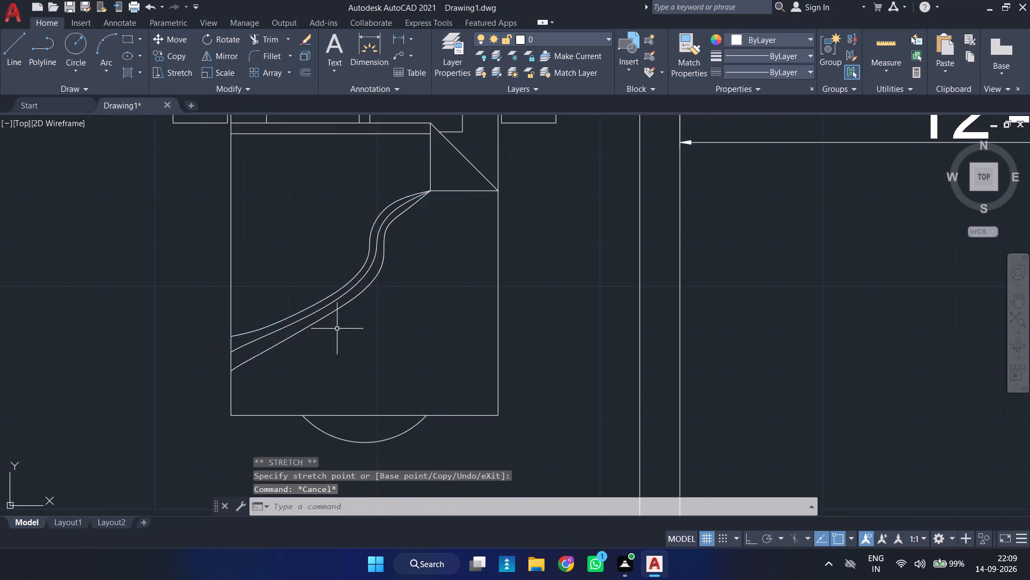
Slide the uppermost spline's endpoint down the bed's side edge, closer to the middle spline's end.
scroll(339, 328, "down", 3)
scroll(332, 336, "up", 3)
middle_click_drag(328, 338, 415, 397)
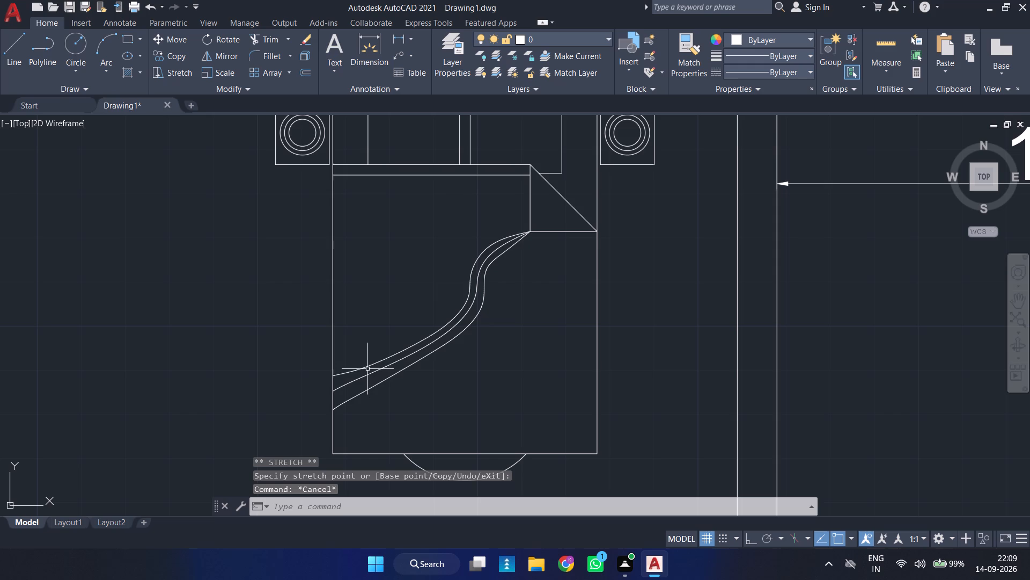
middle_click_drag(345, 393, 363, 369)
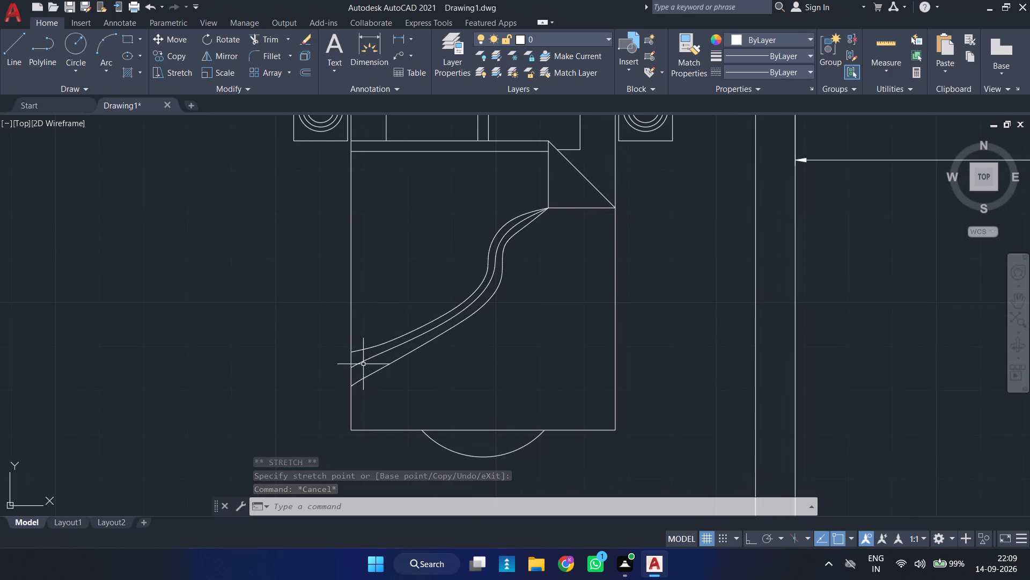
scroll(359, 358, "up", 2)
left_click(355, 342)
left_click(330, 347)
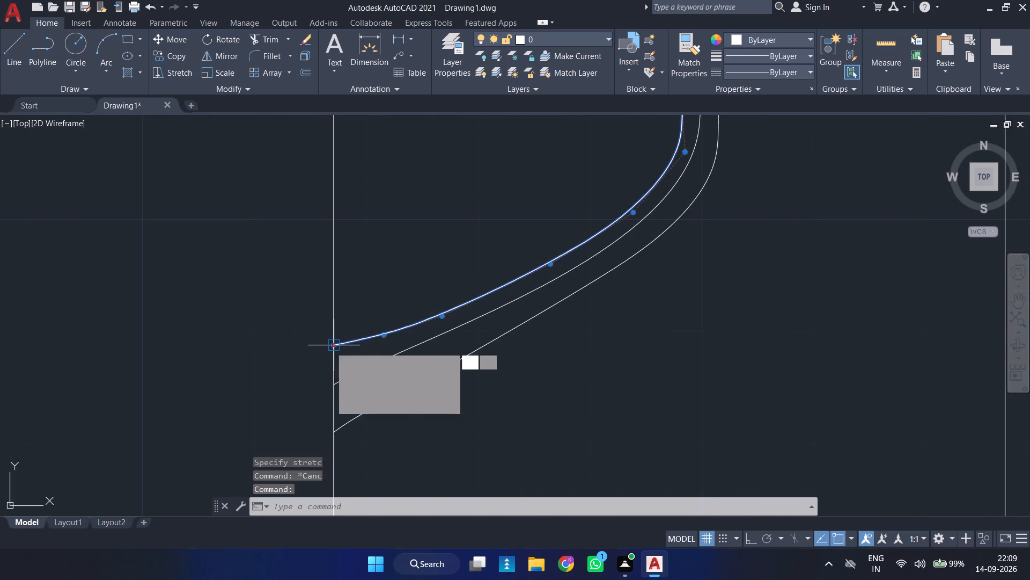
left_click(332, 360)
scroll(446, 360, "down", 3)
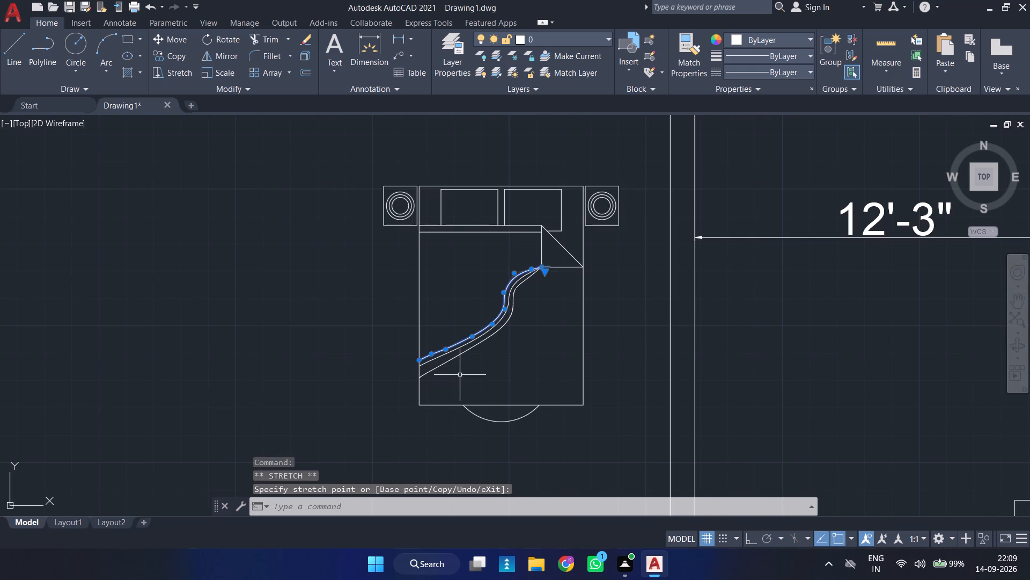
key("Escape")
Raise the lowest blanket-fold spline's control point near its lower end slightly towards the middle spline.
scroll(449, 363, "up", 2)
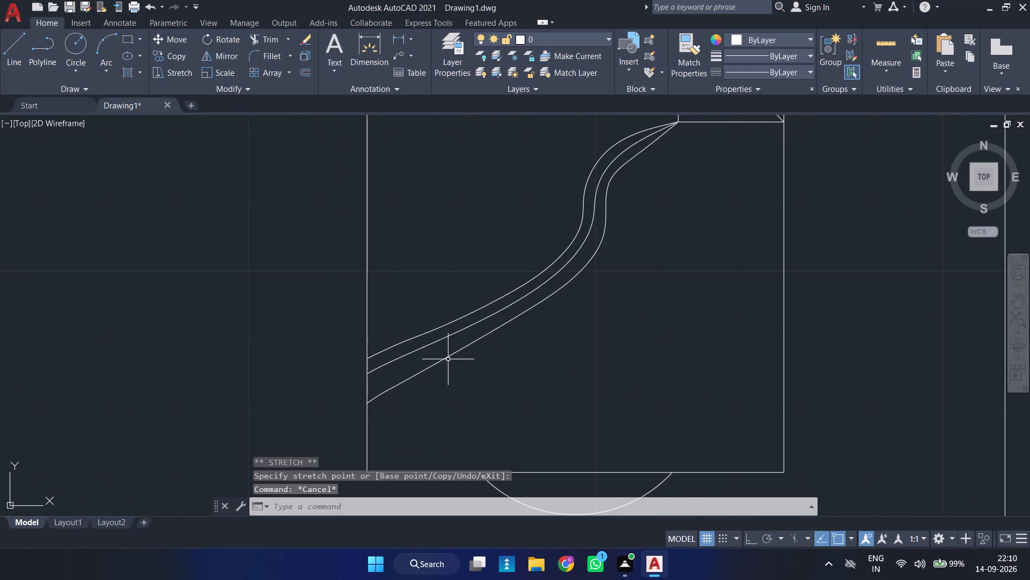
left_click(445, 359)
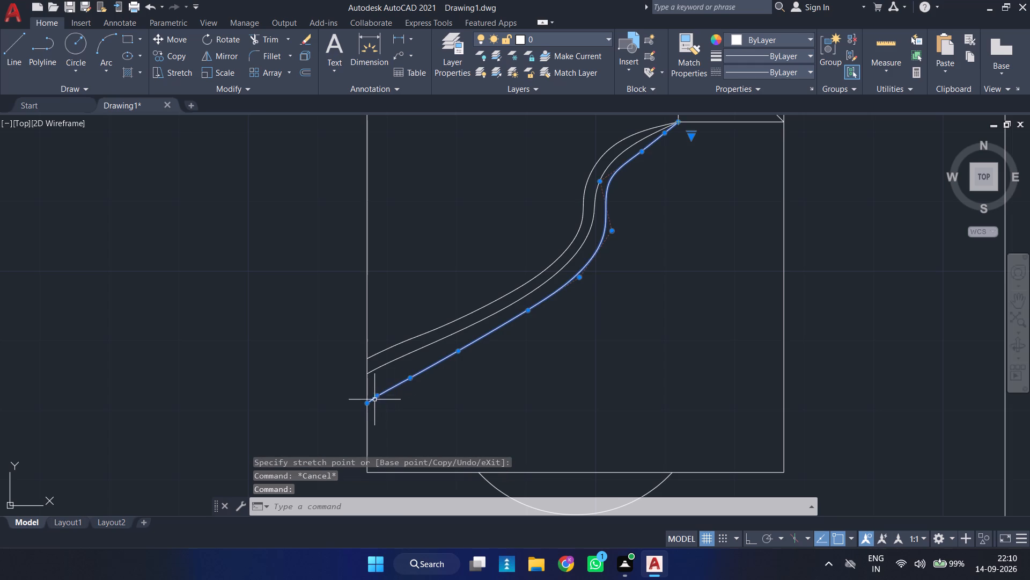
left_click(407, 381)
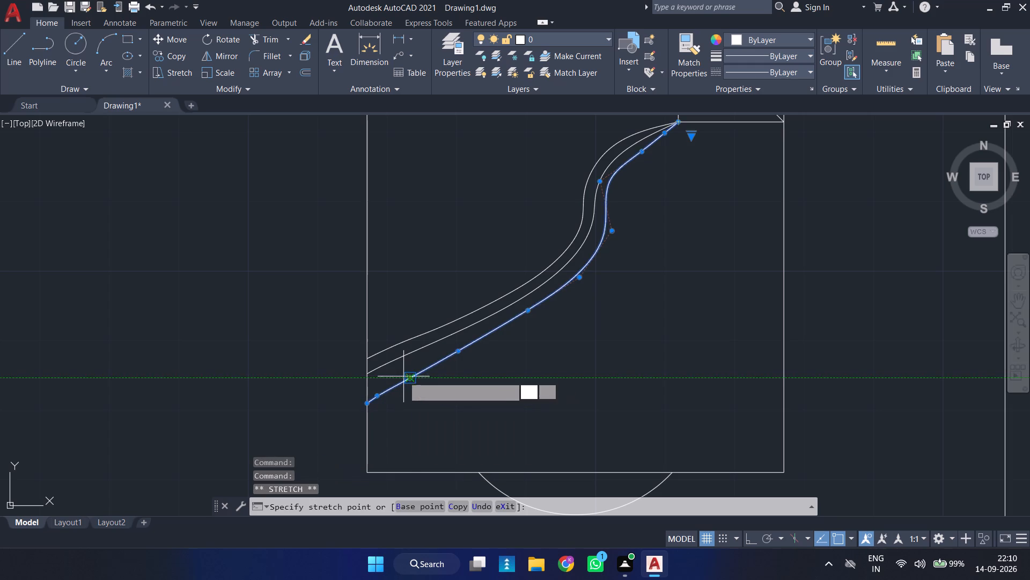
left_click(403, 371)
key("Escape")
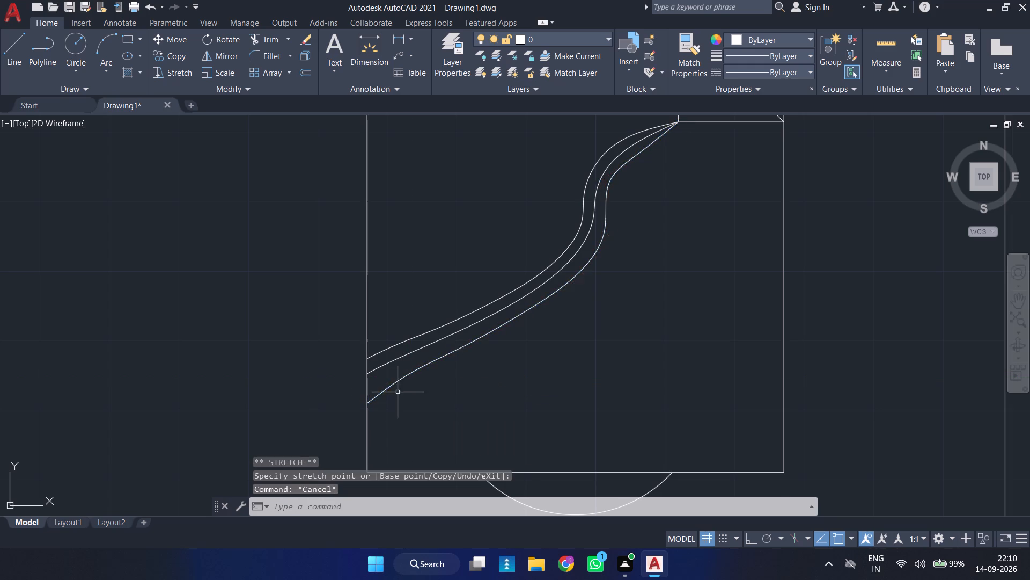
Group the bed, pillows, blanket folds and both bedside tables into one object.
scroll(403, 382, "down", 3)
middle_click_drag(439, 380, 381, 352)
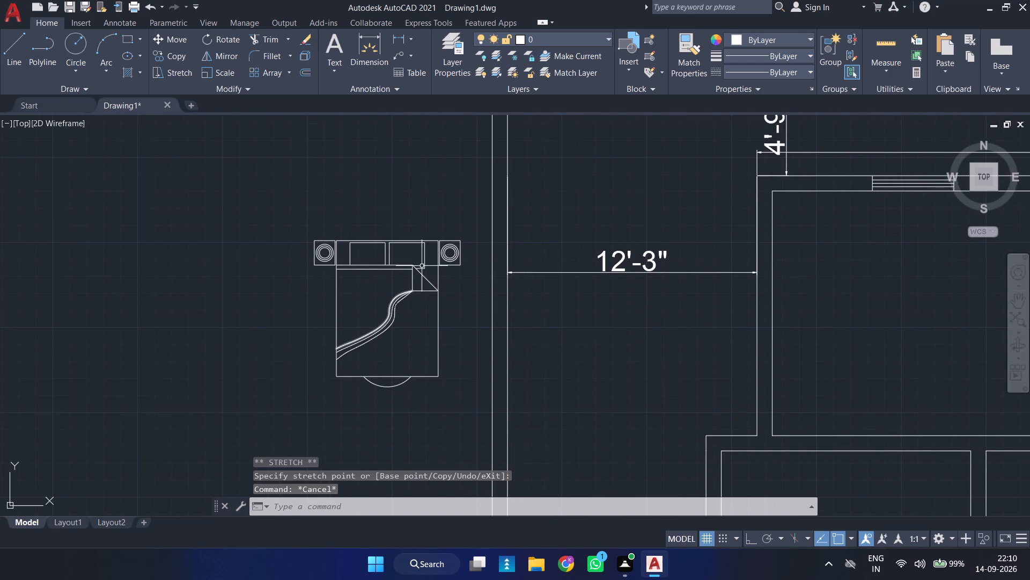
left_click(472, 218)
left_click(314, 416)
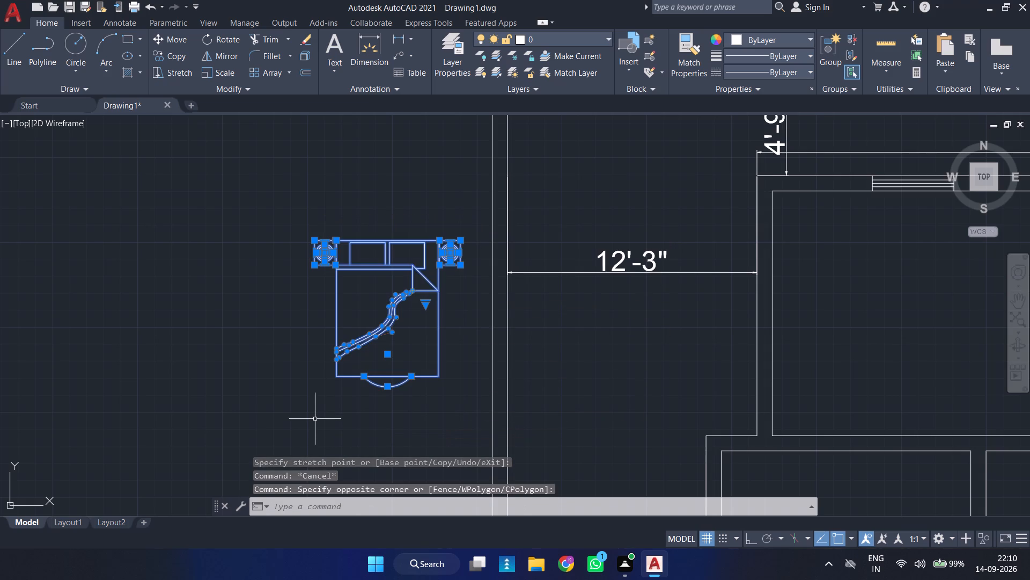
key("g")
key("Return")
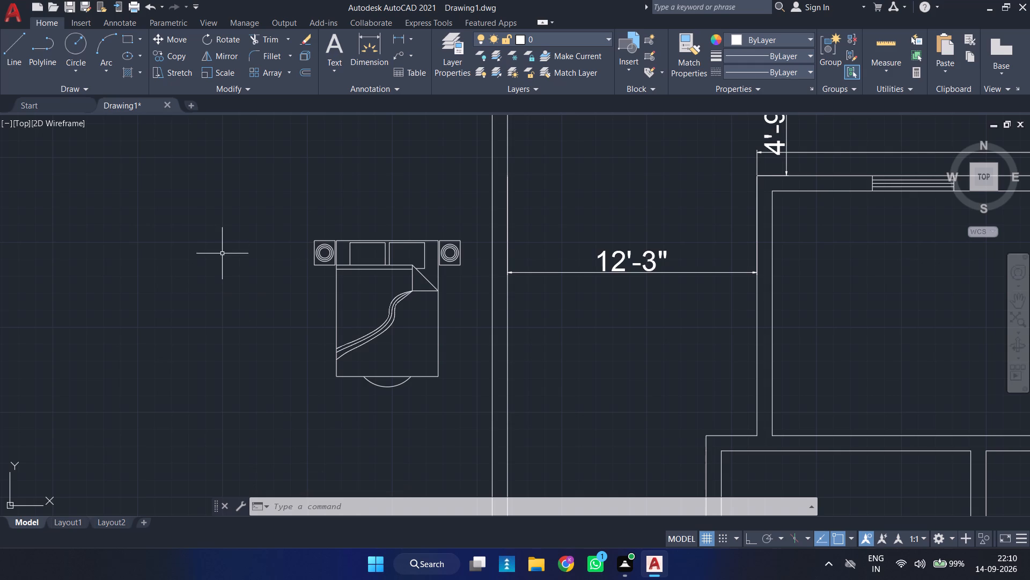
Move the bed group into the main block's upper-left room, placing the headboard's midpoint on the midpoint of the inner window wall.
scroll(238, 258, "down", 1)
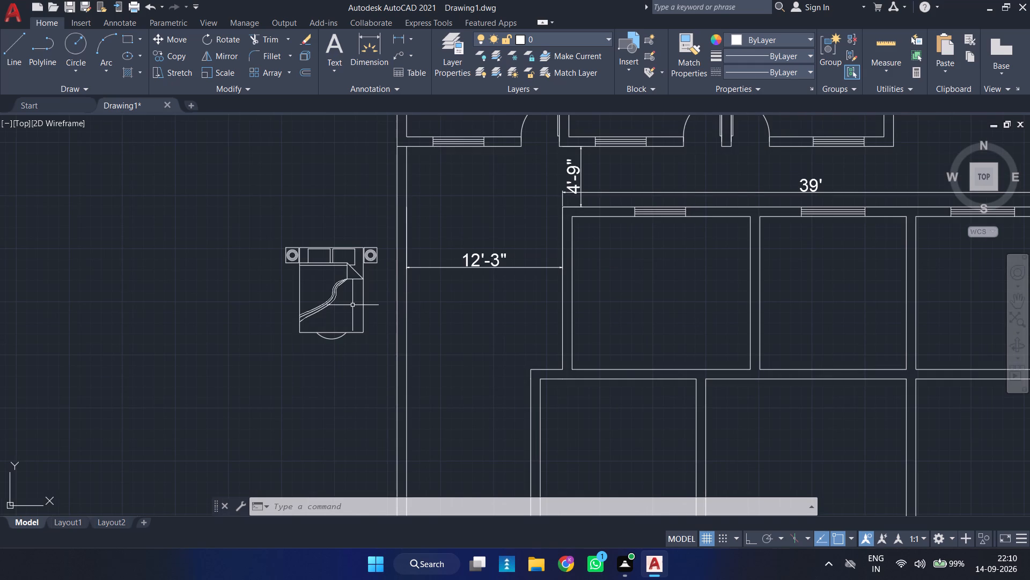
scroll(352, 305, "down", 2)
middle_click_drag(349, 321, 323, 334)
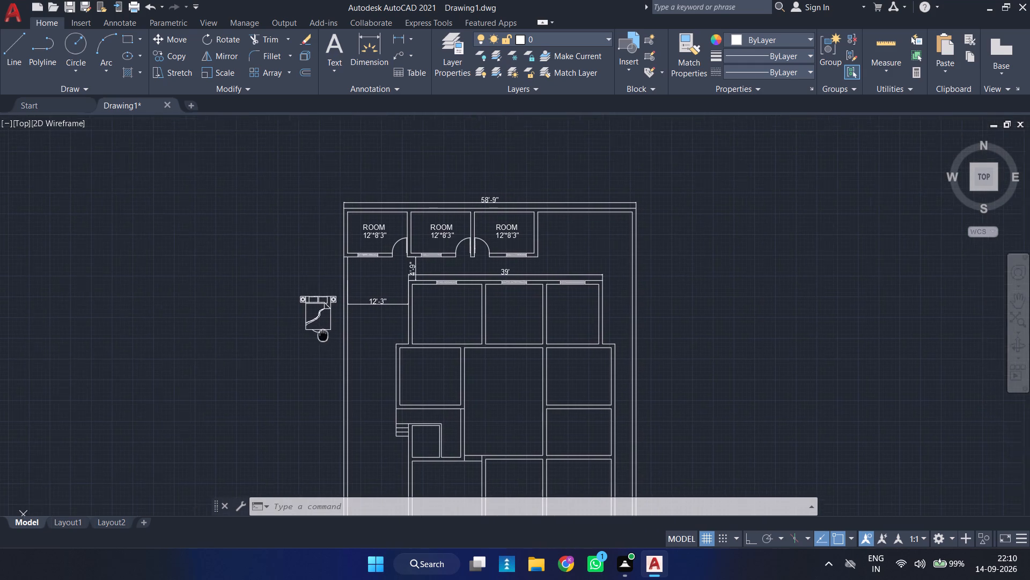
scroll(320, 322, "up", 1)
left_click(333, 271)
left_click(294, 352)
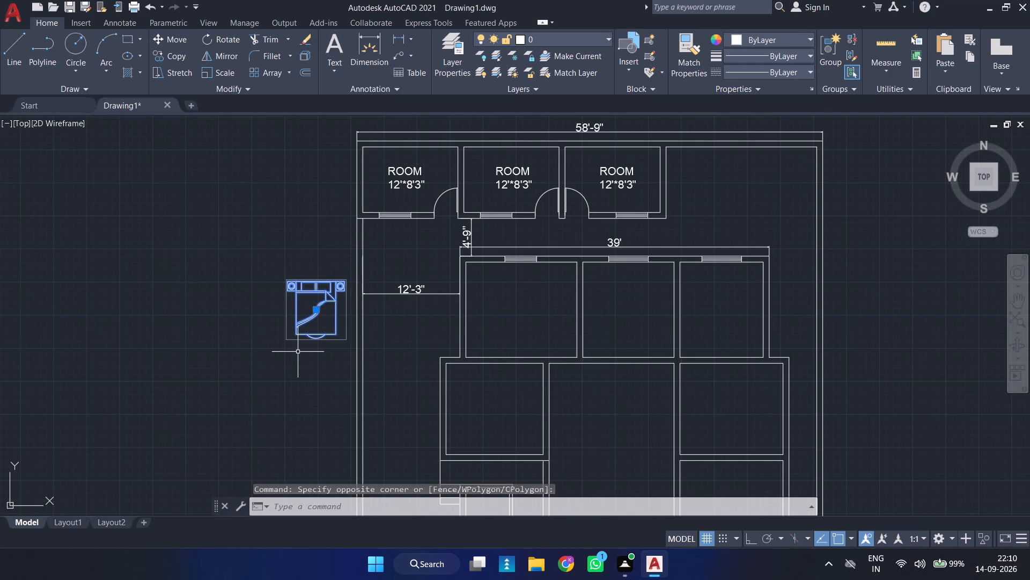
key("m")
key("Return")
scroll(308, 291, "up", 2)
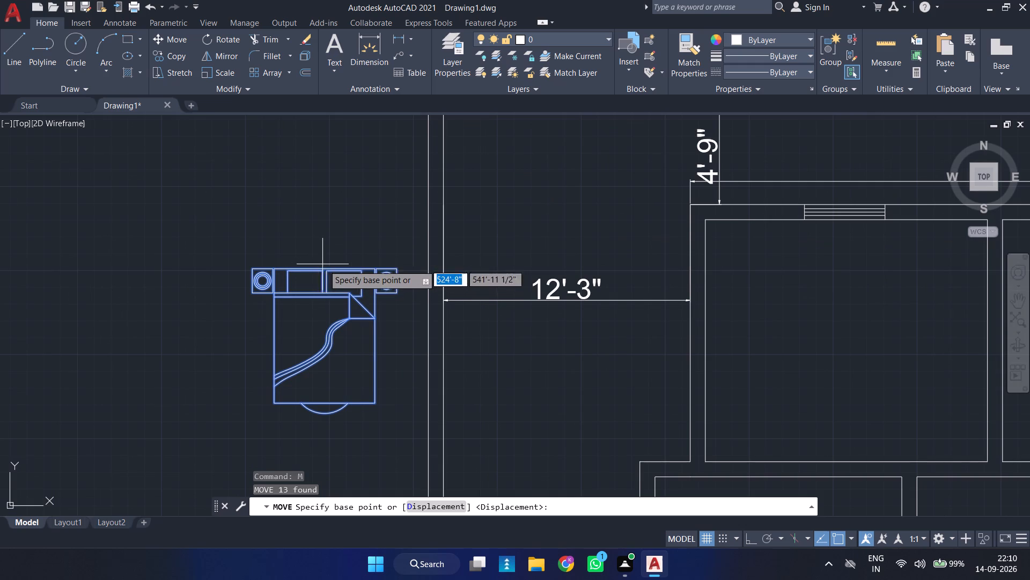
left_click(325, 266)
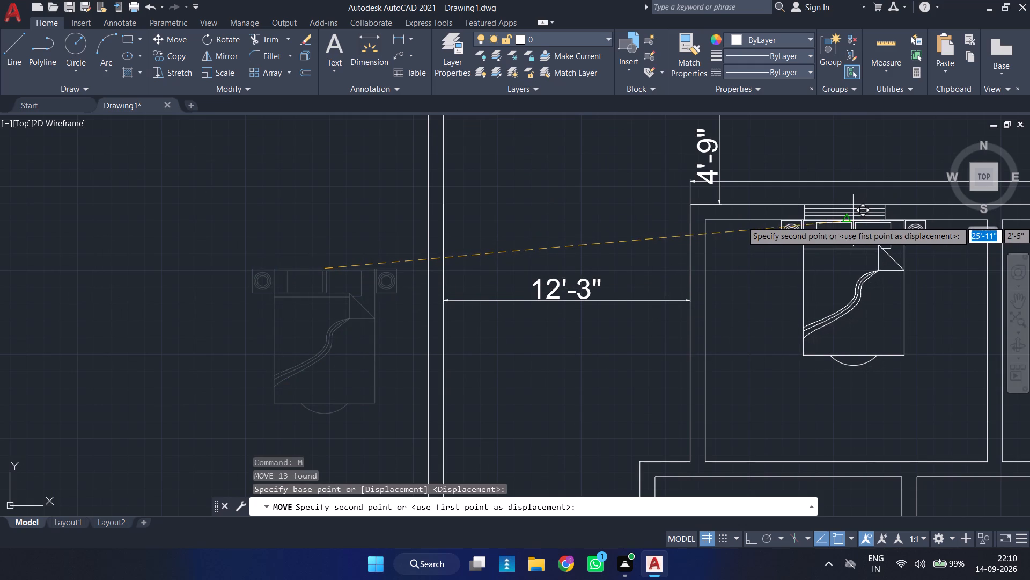
left_click(848, 221)
Shift the bed group down about 3" away from the window wall.
middle_click_drag(853, 278, 841, 286)
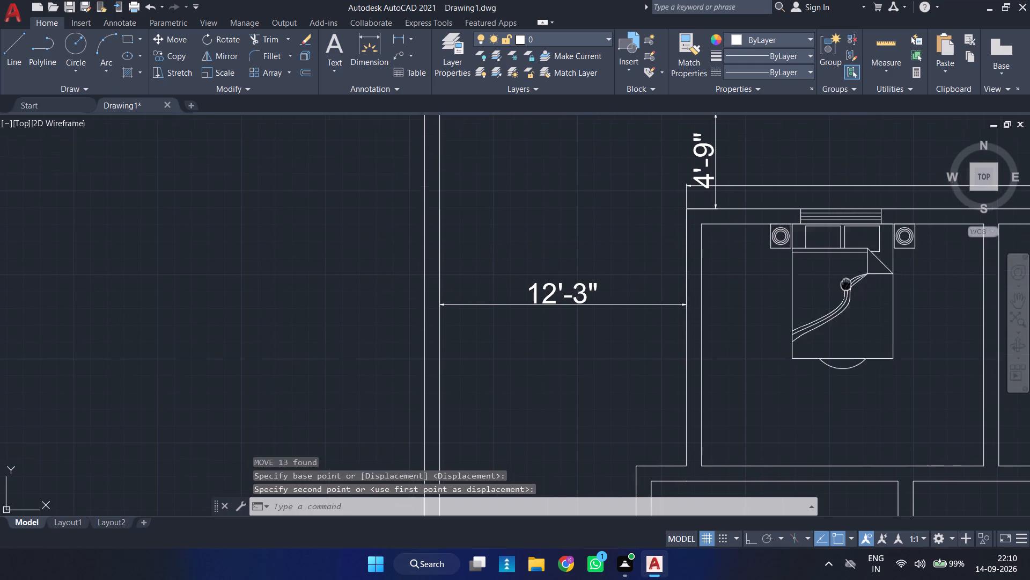
middle_click_drag(841, 286, 649, 293)
scroll(649, 285, "up", 2)
left_click(612, 211)
left_click(508, 246)
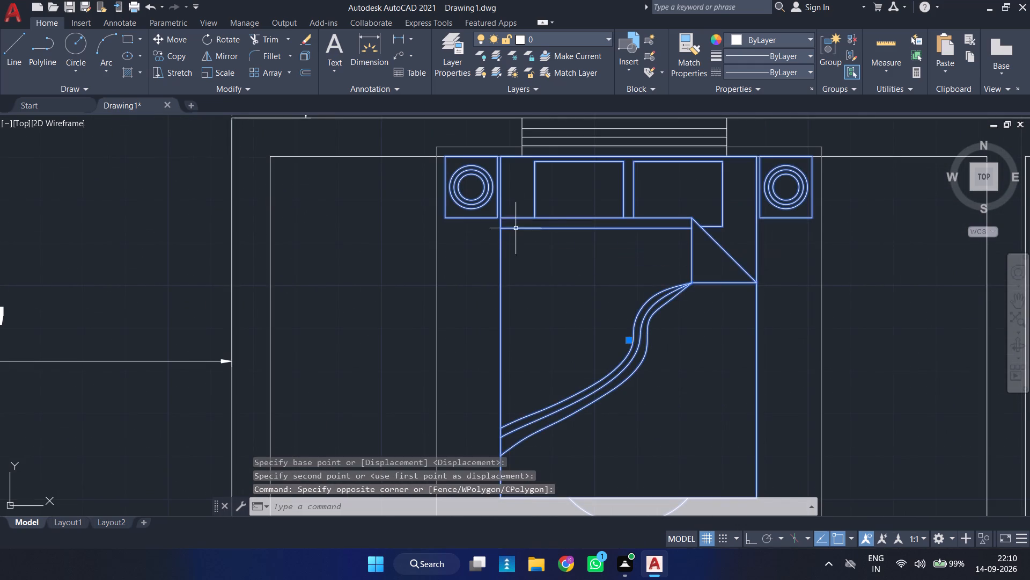
left_click(629, 337)
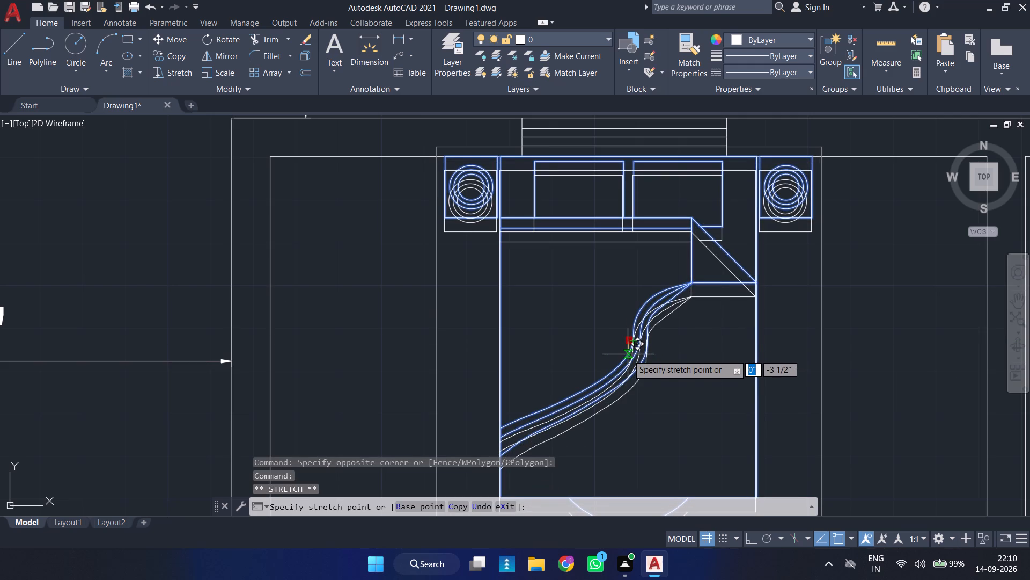
left_click(628, 350)
With Ortho on, move the bed group up slightly so the headboard sits closer to the window wall.
scroll(686, 267, "down", 2)
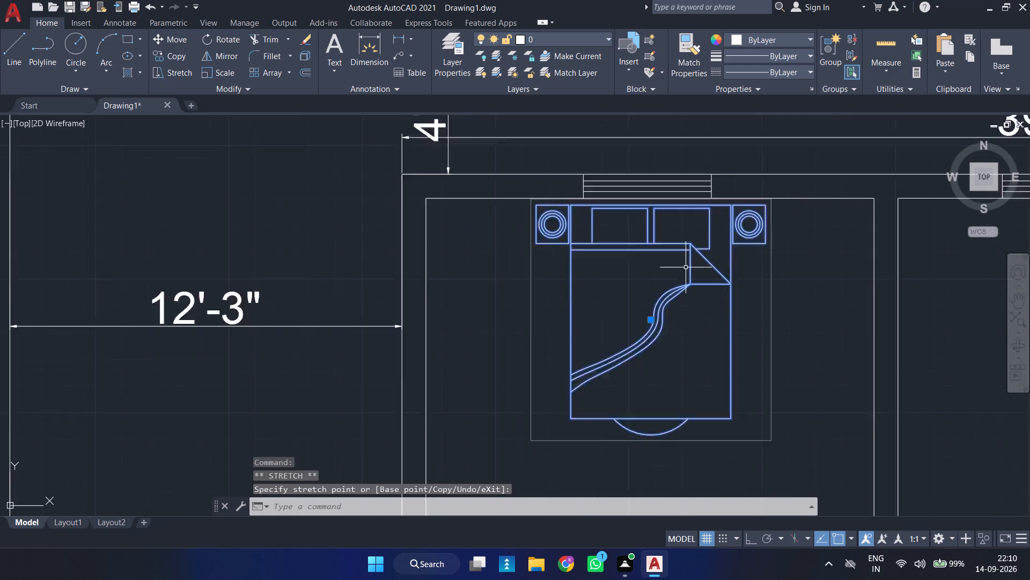
scroll(686, 267, "down", 1)
scroll(686, 275, "up", 2)
key("F8")
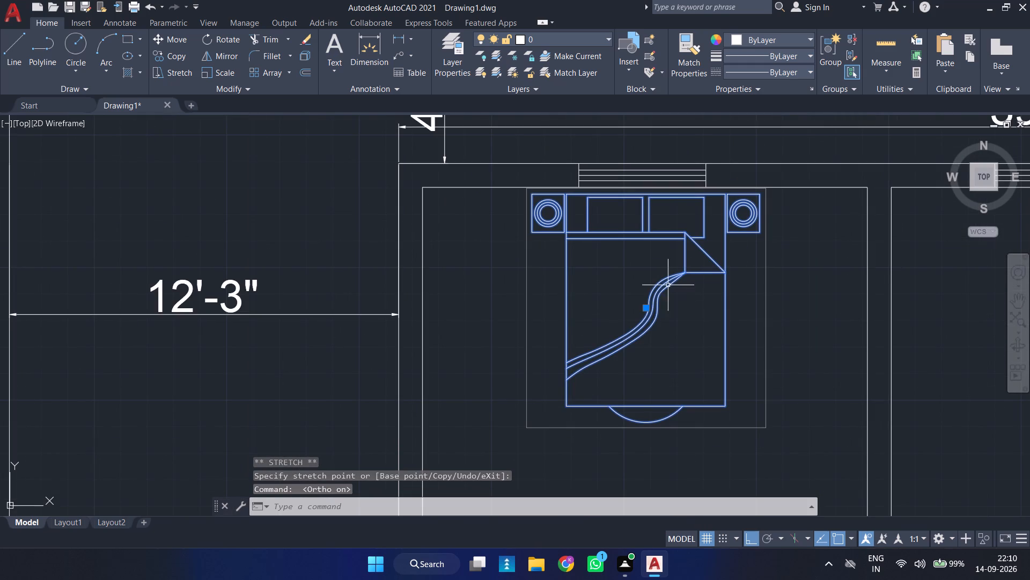
scroll(648, 192, "up", 2)
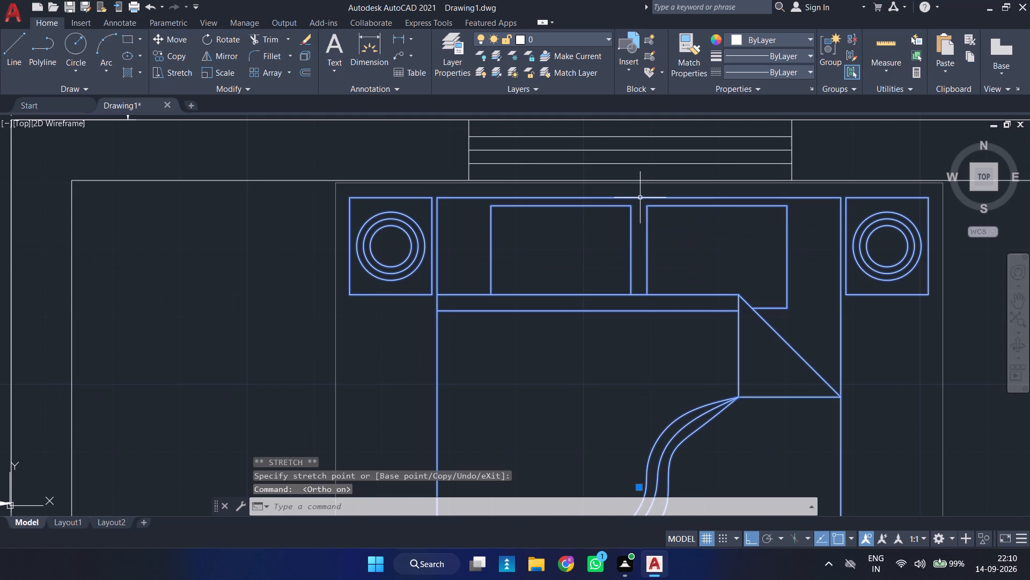
key("space")
left_click(640, 198)
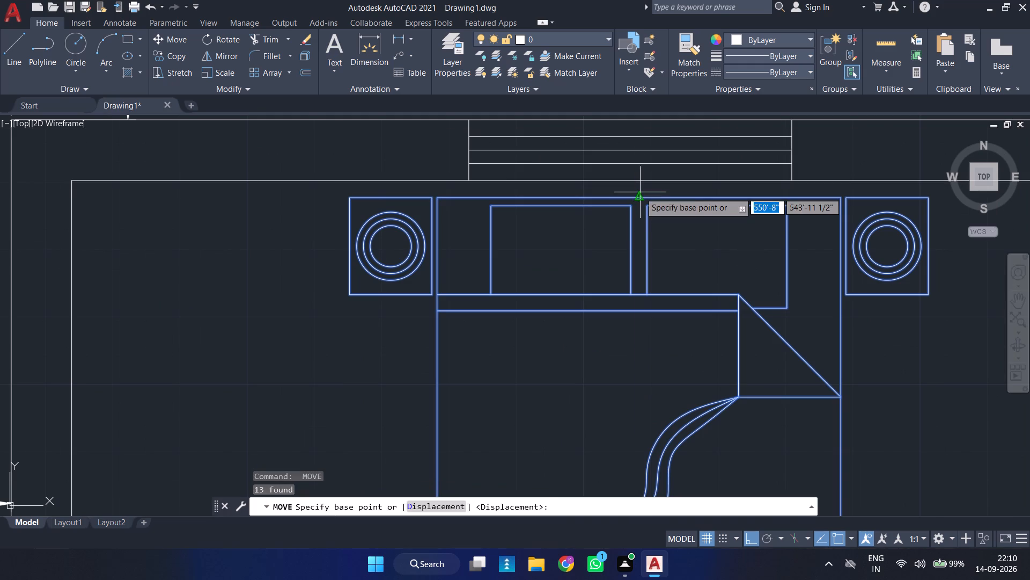
left_click(639, 188)
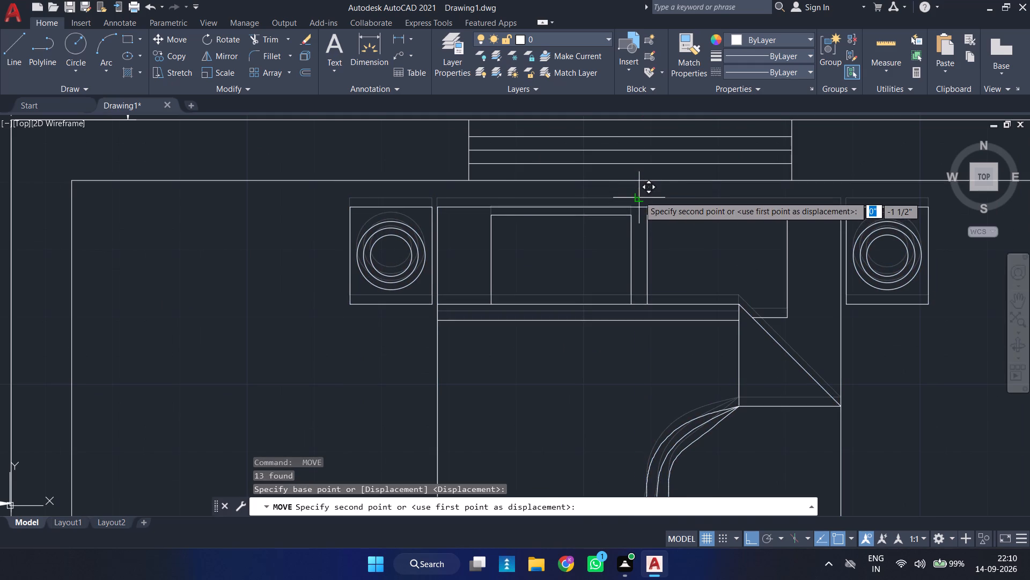
left_click(638, 181)
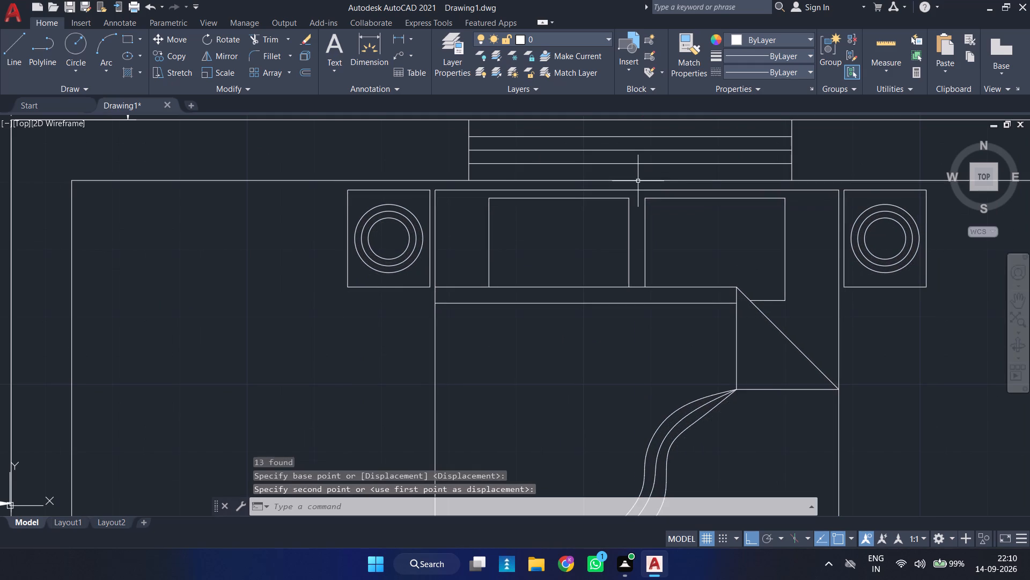
scroll(639, 201, "down", 3)
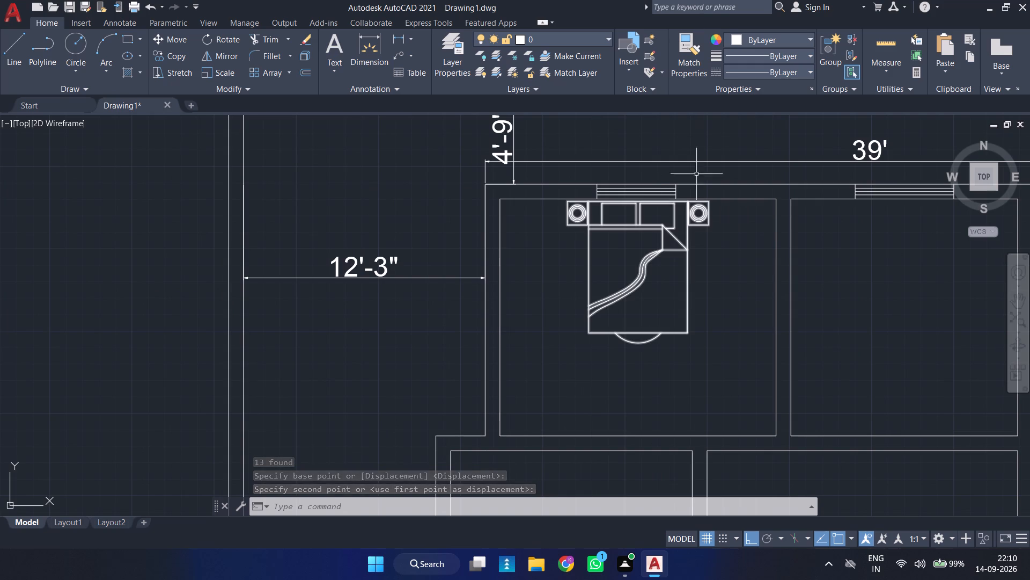
key("Escape")
Draw a shallow rectangle about 5' wide near the room's bottom wall, opposite the bed and aligned with its sides.
middle_click_drag(687, 363, 574, 306)
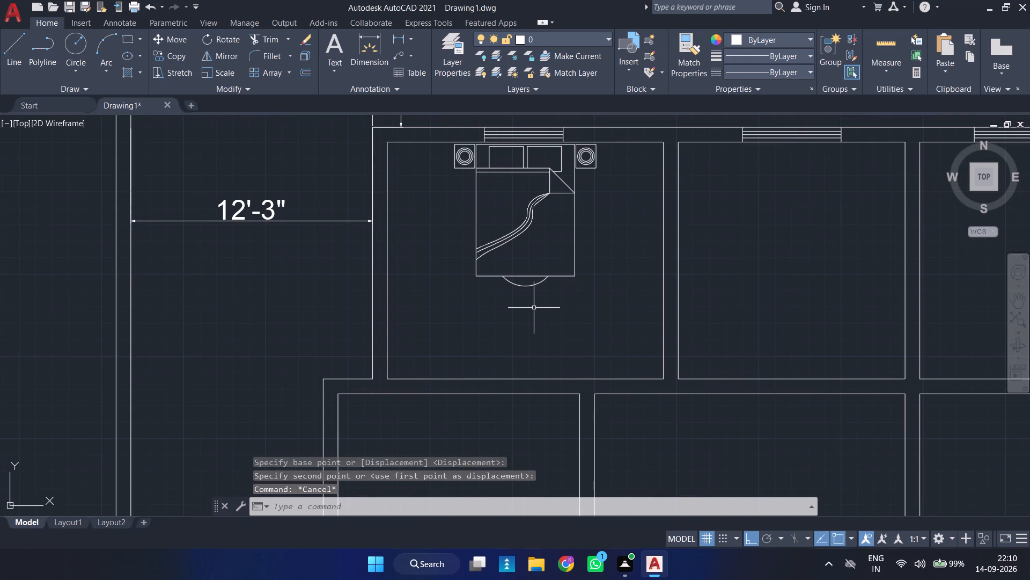
type("REC")
key("space")
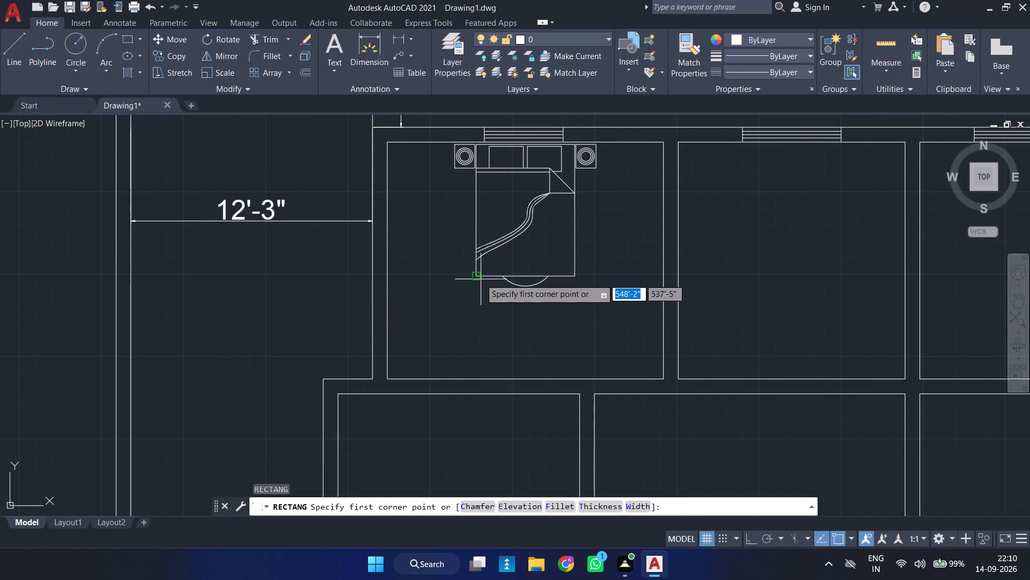
left_click(475, 350)
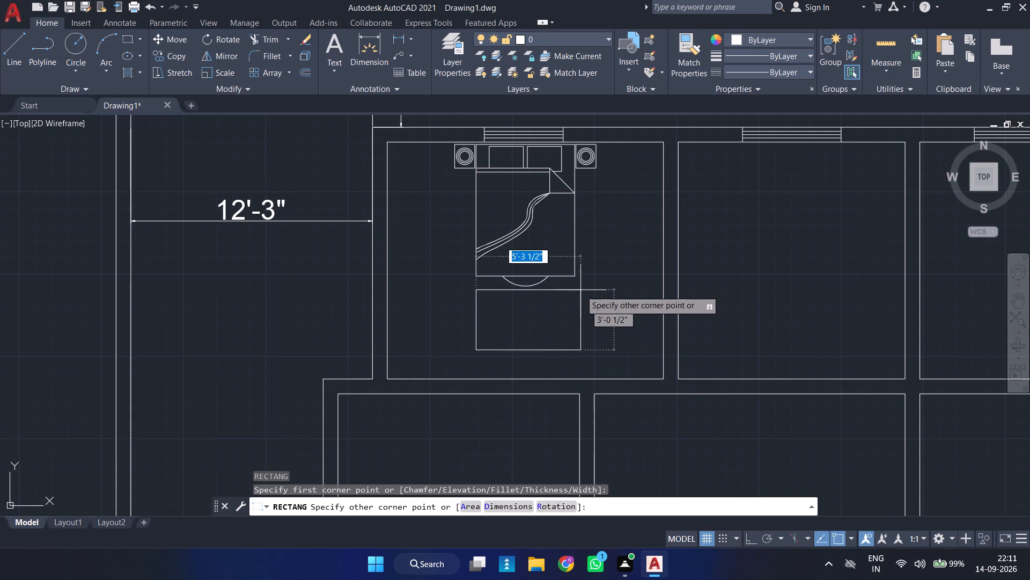
left_click(572, 371)
Draw a thin rectangle about 4' wide inside the new rectangle at the foot of the bed.
scroll(585, 332, "up", 1)
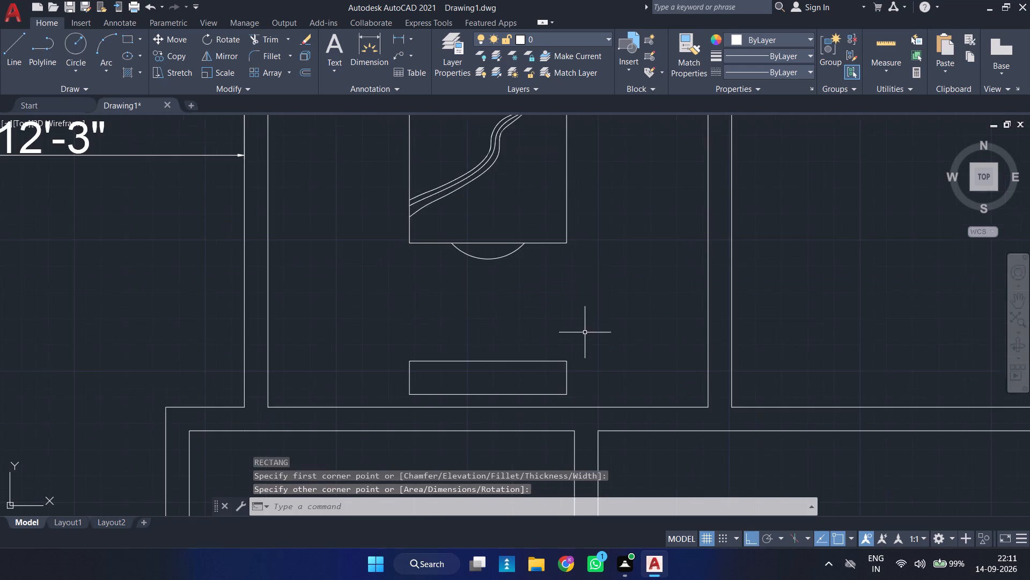
middle_click_drag(585, 332, 617, 307)
scroll(547, 335, "up", 1)
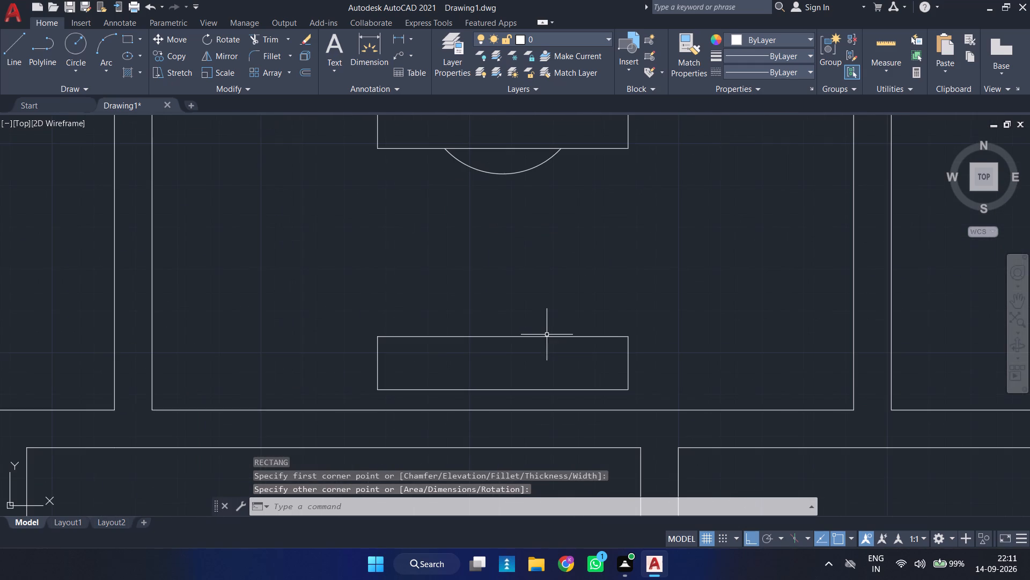
key("space")
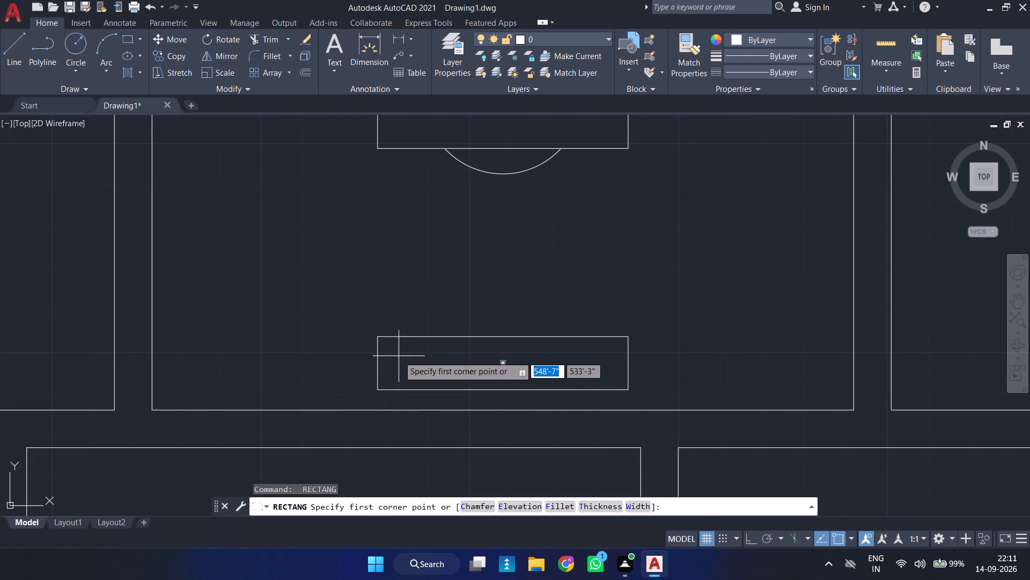
left_click(399, 355)
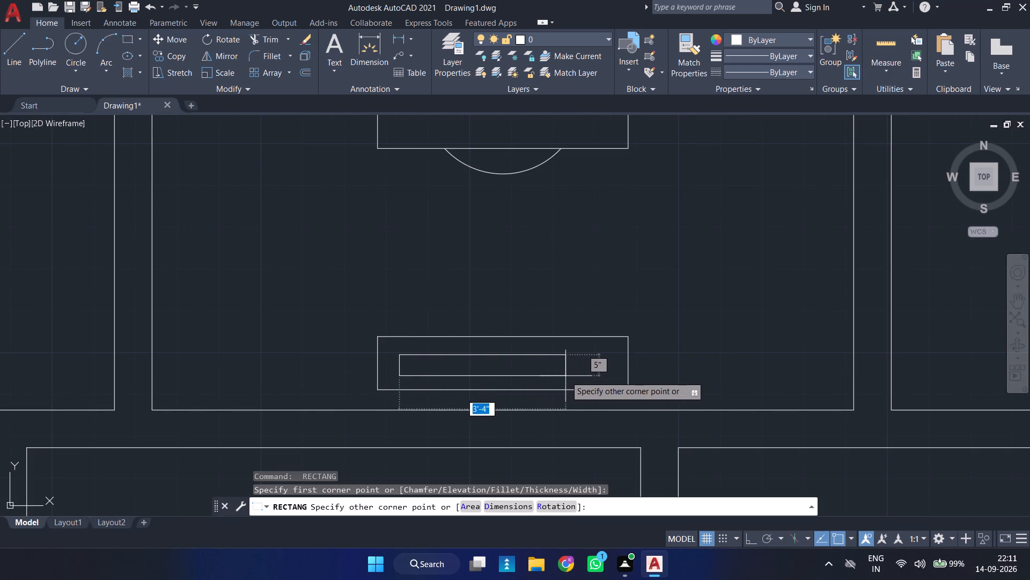
left_click(599, 367)
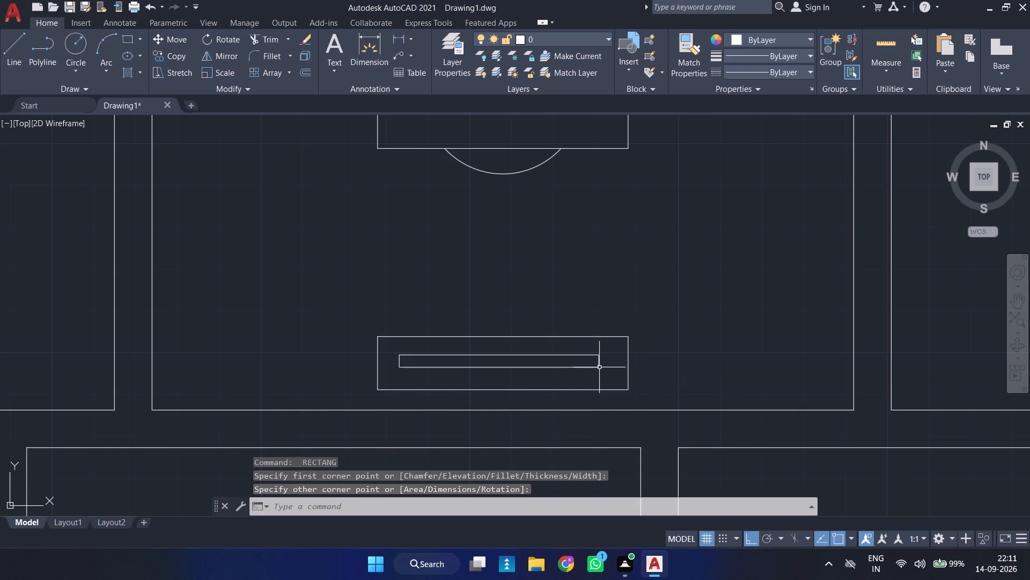
Move the thin inner rectangle up about 2" within the outer rectangle.
left_click(561, 354)
key("m")
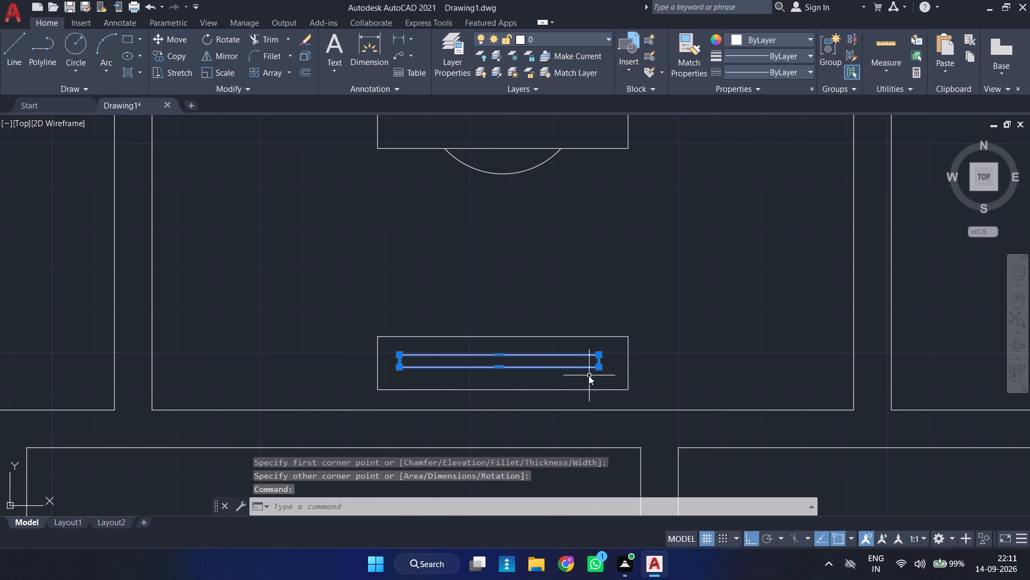
key("space")
left_click(501, 353)
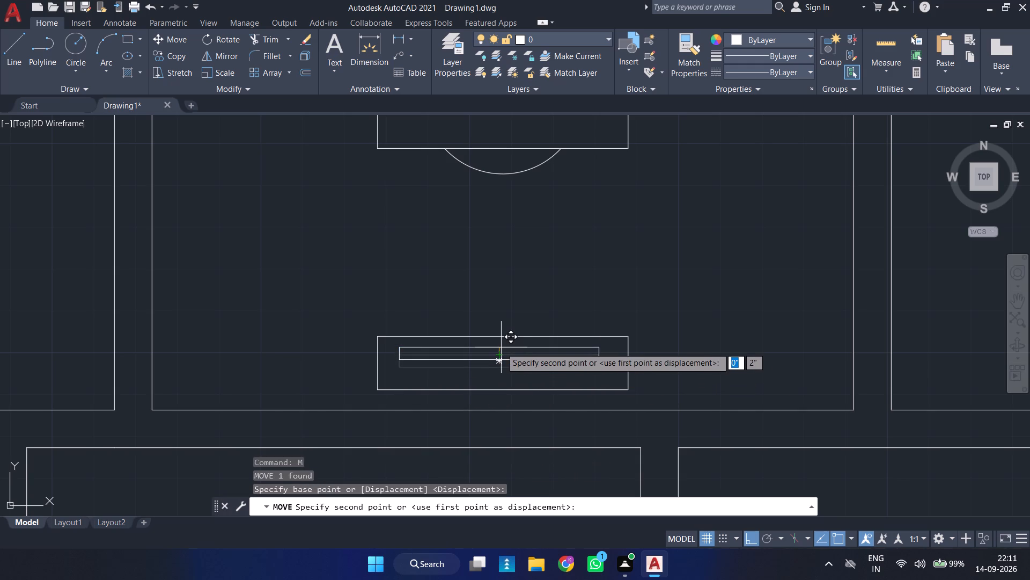
left_click(501, 347)
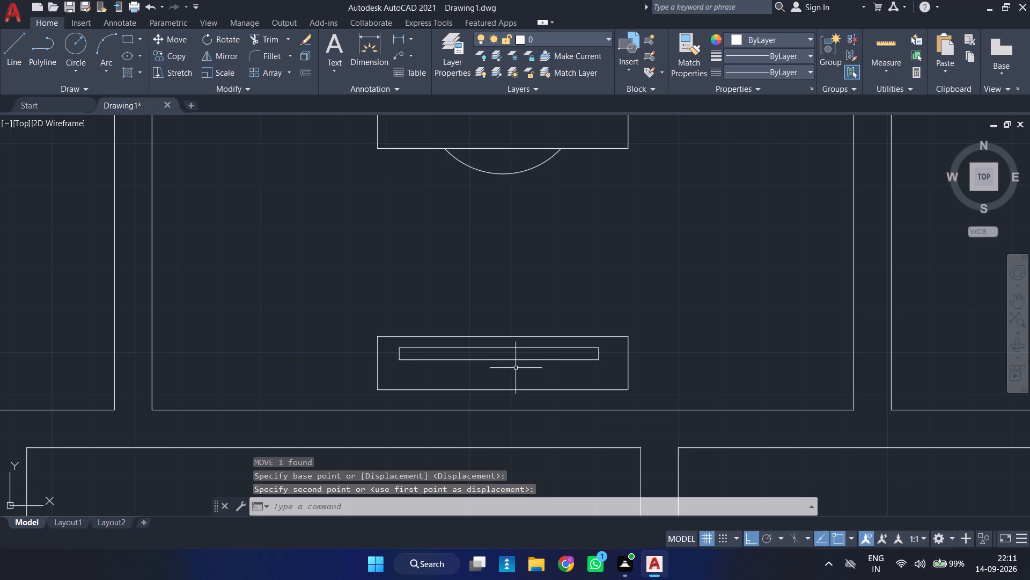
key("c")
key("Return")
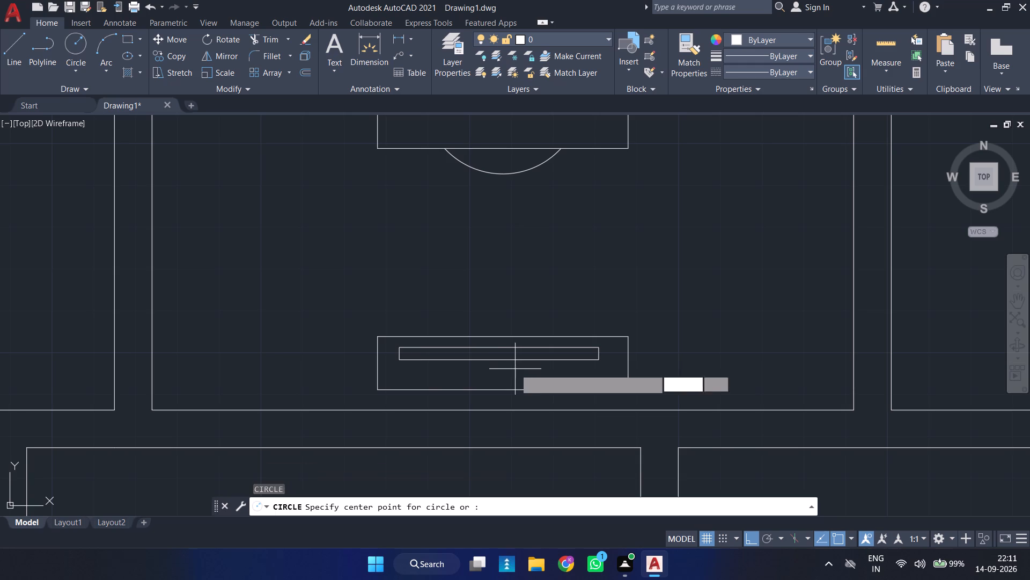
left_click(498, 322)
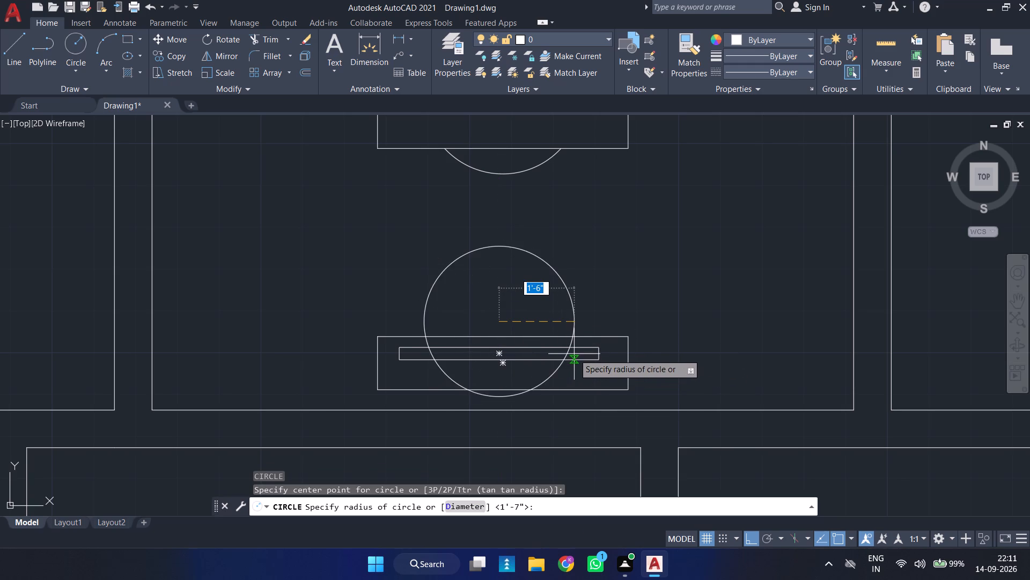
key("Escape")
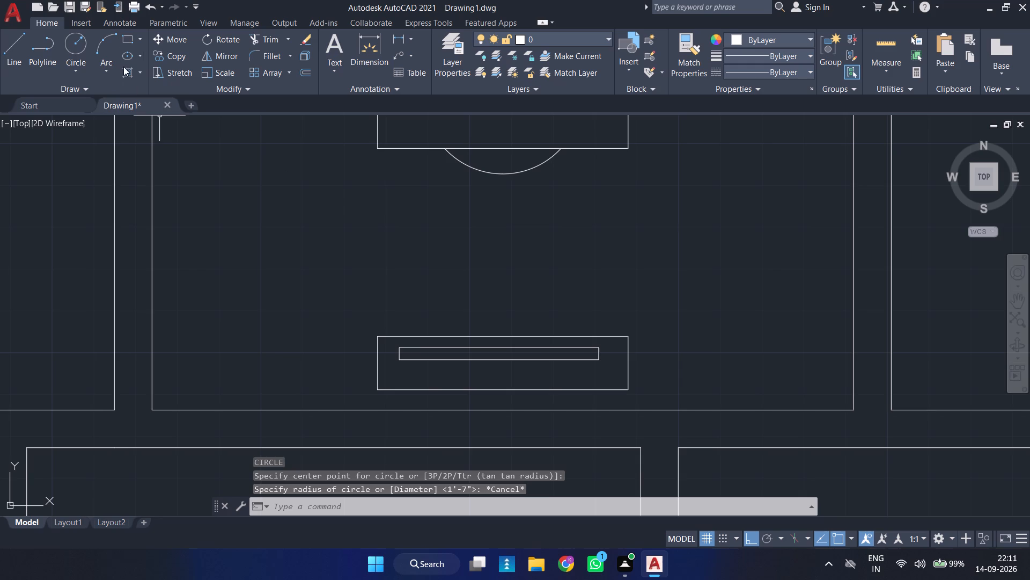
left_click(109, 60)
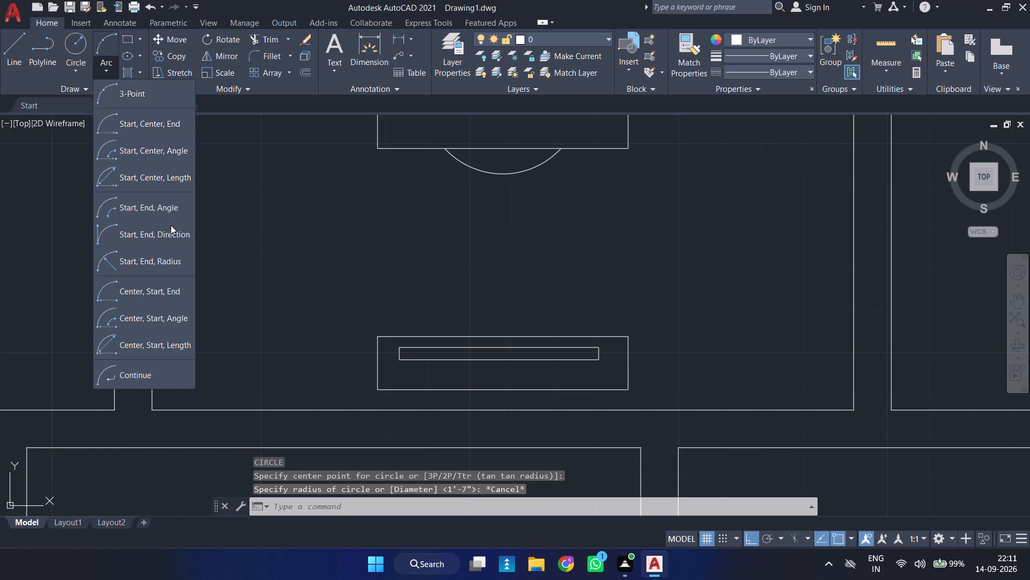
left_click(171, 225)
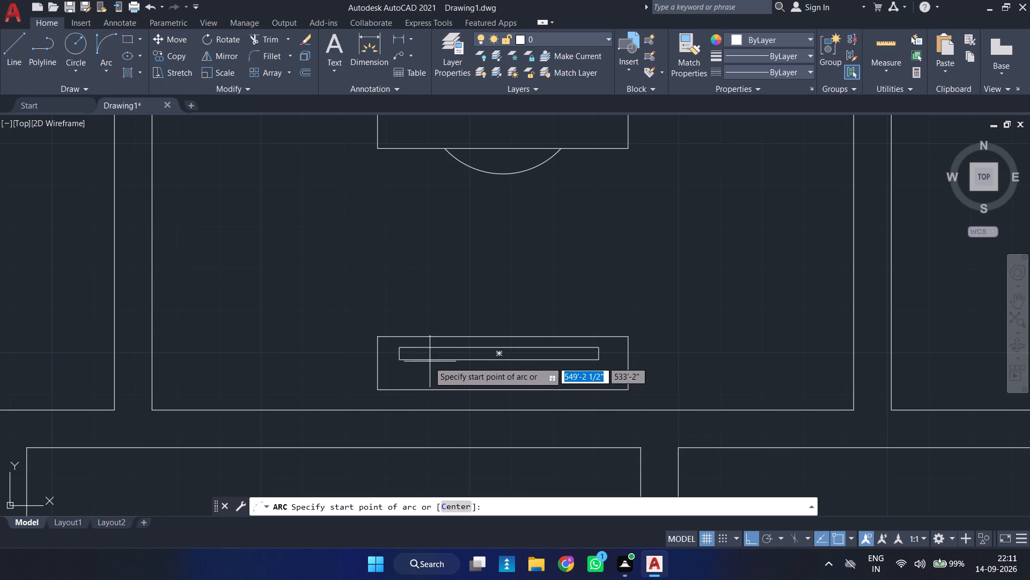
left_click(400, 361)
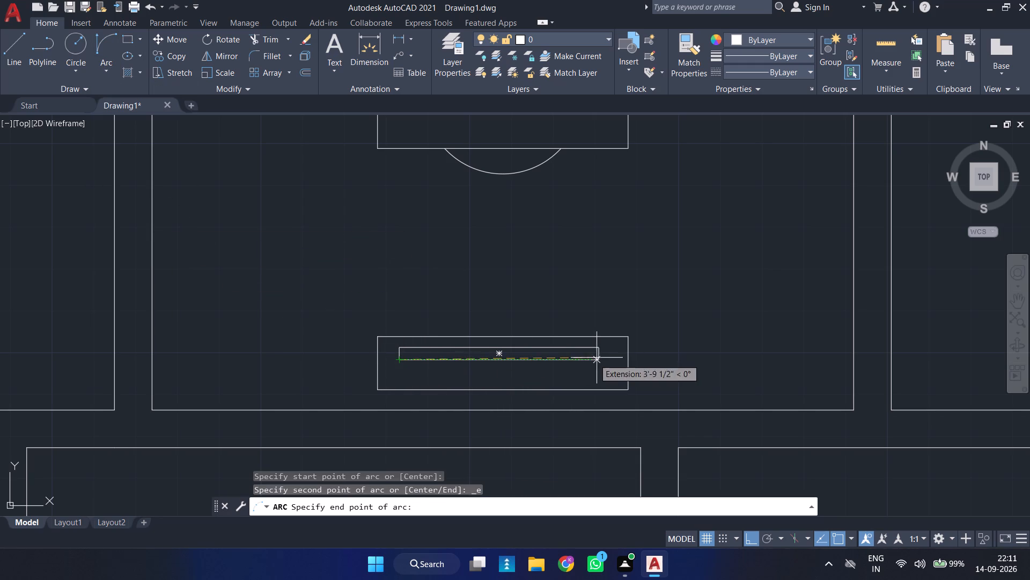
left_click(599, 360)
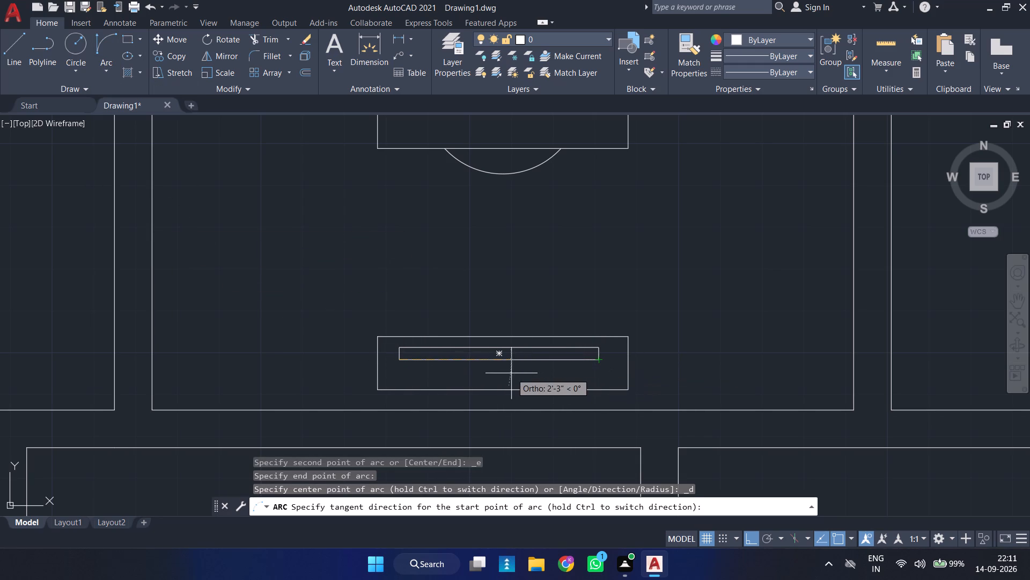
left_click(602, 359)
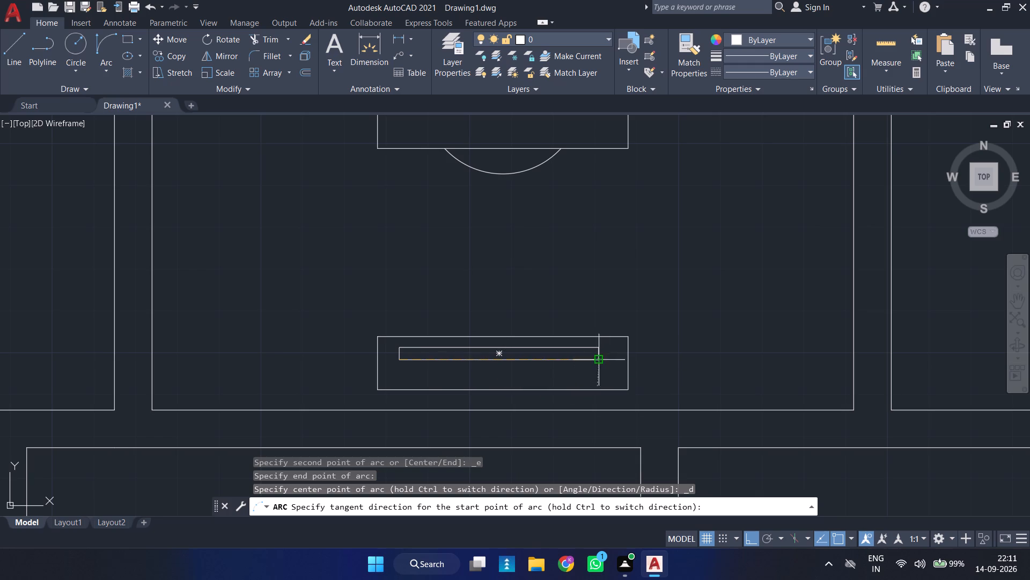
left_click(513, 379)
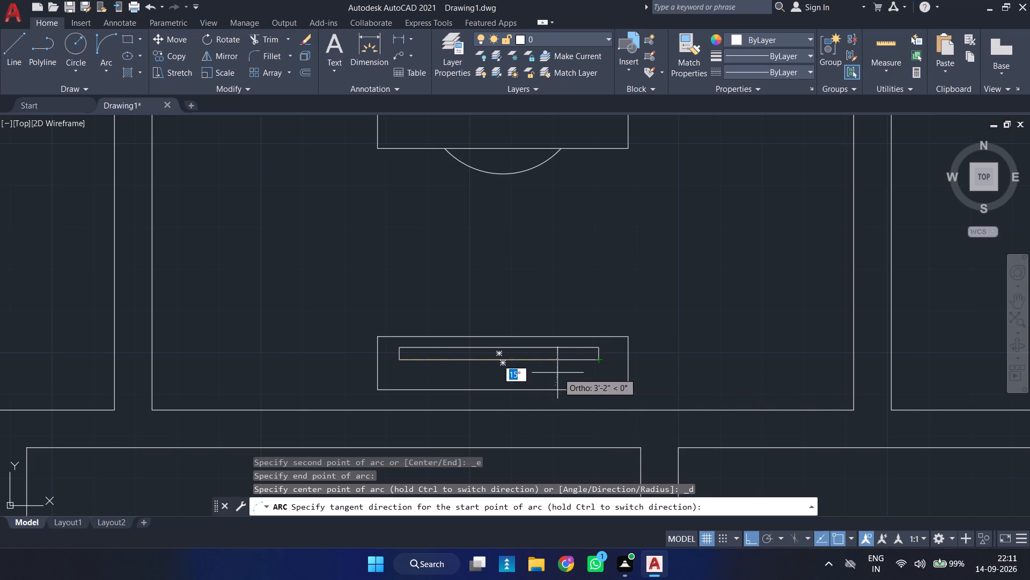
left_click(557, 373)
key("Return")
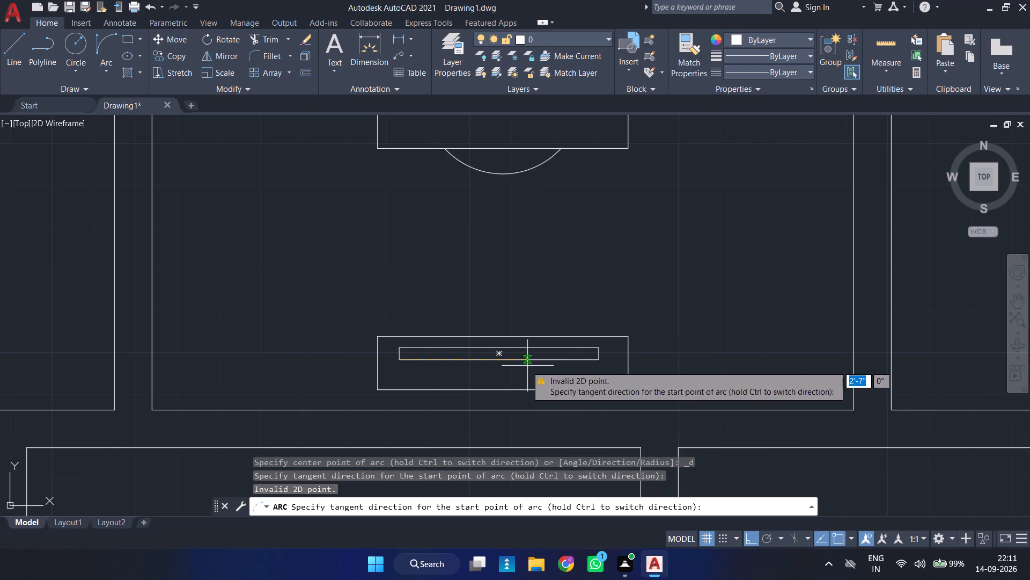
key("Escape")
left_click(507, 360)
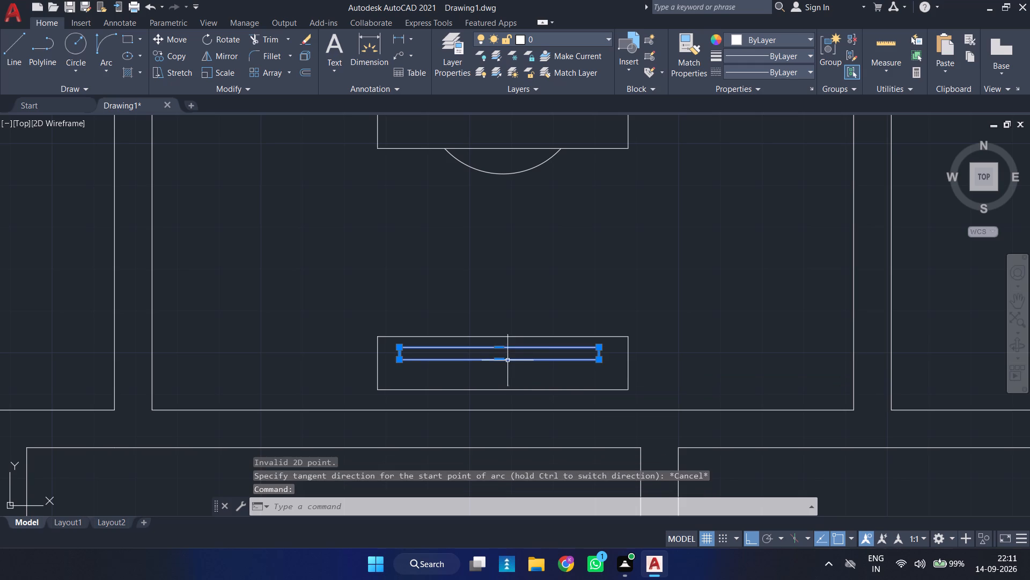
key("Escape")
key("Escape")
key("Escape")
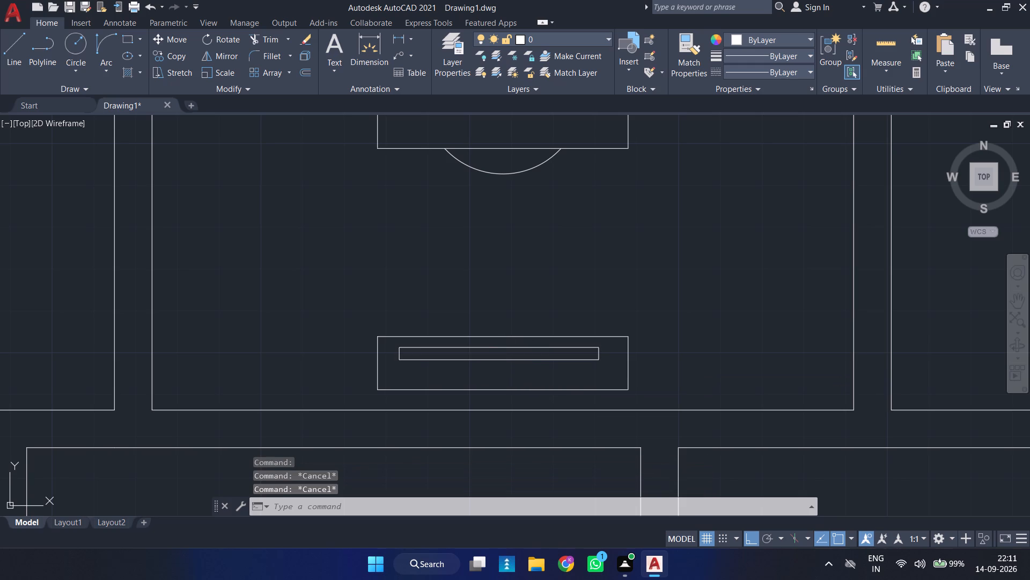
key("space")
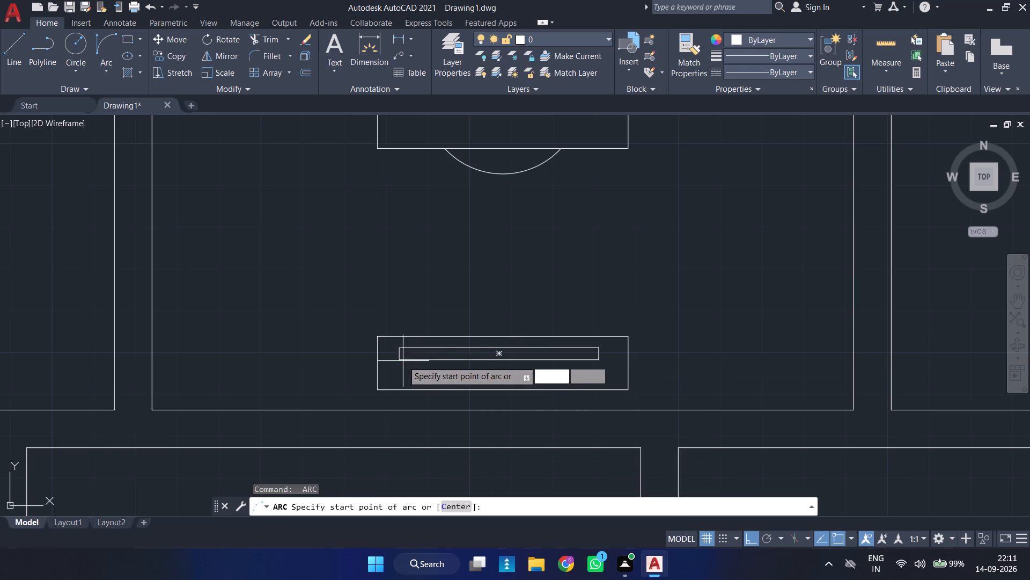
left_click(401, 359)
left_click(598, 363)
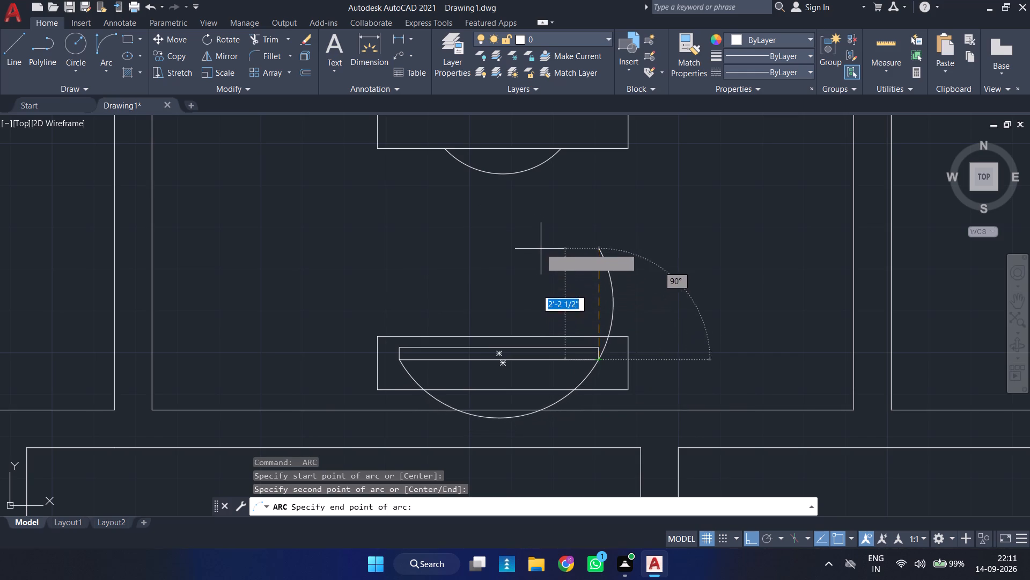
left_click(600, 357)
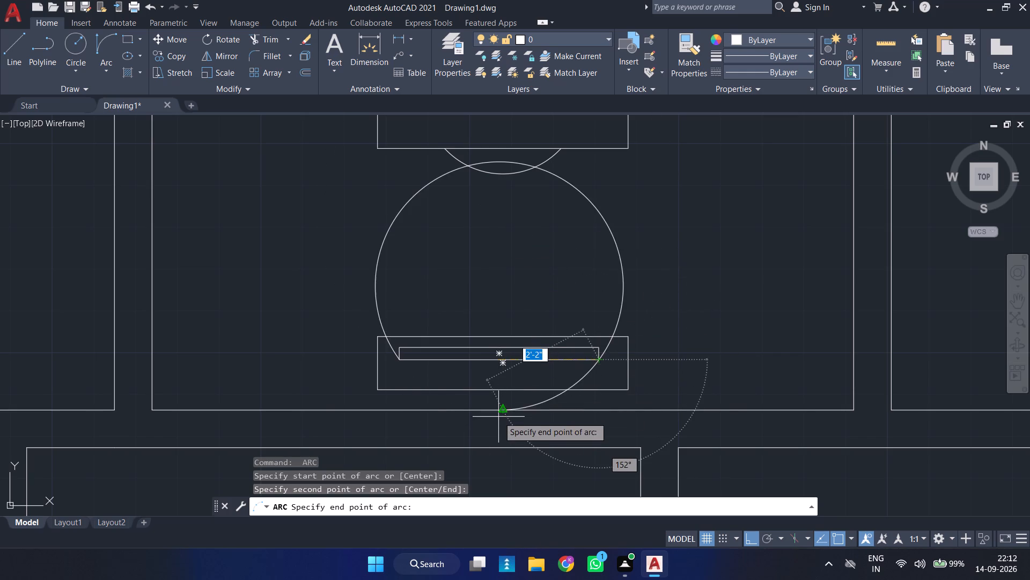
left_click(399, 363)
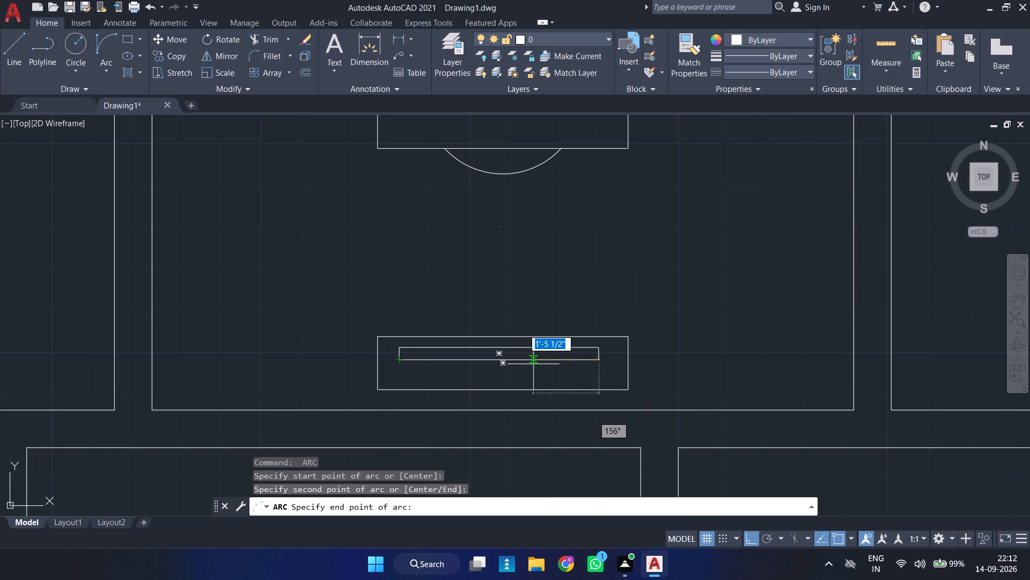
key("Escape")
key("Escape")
Draw a large three-point arc through both lower corners of the thin inner rectangle, ending well below it in the adjoining room.
key("space")
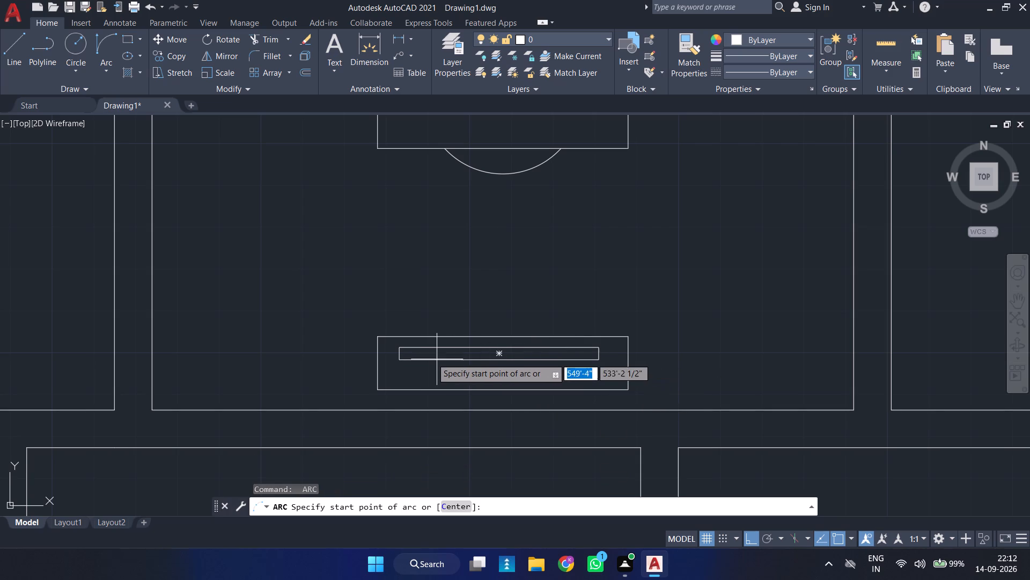
left_click(401, 361)
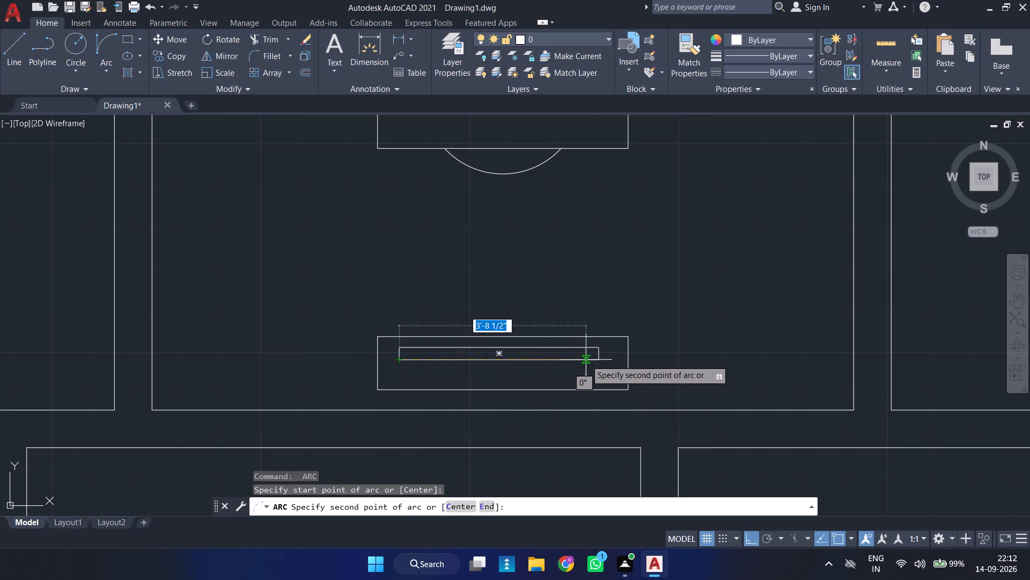
left_click(595, 360)
left_click(596, 360)
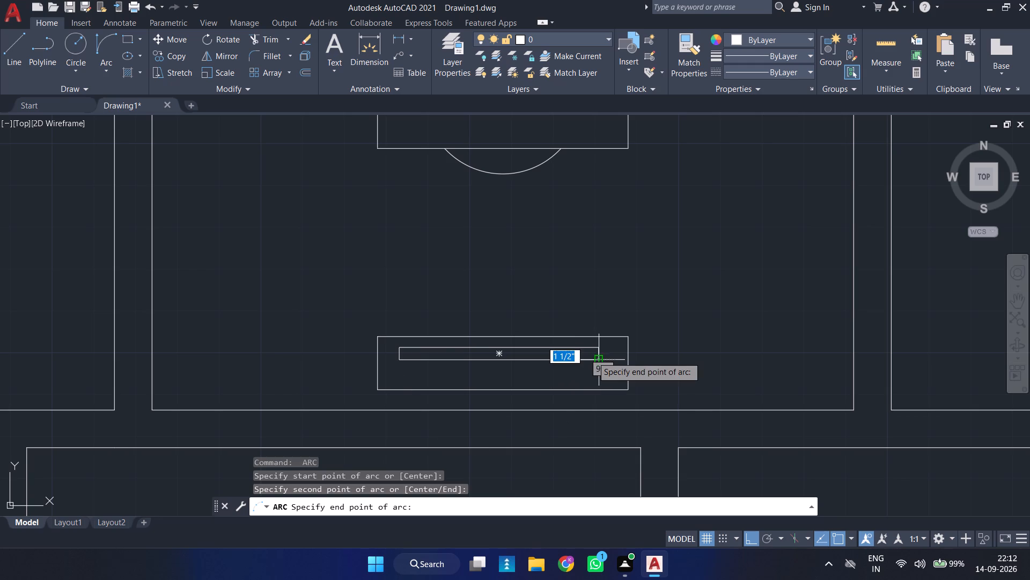
left_click(599, 360)
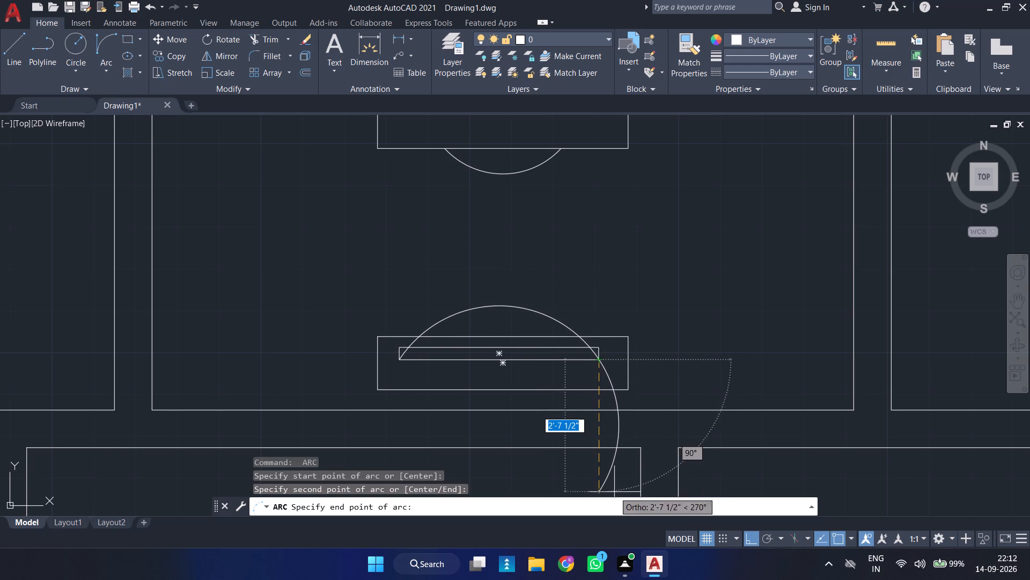
middle_click_drag(592, 475, 590, 301)
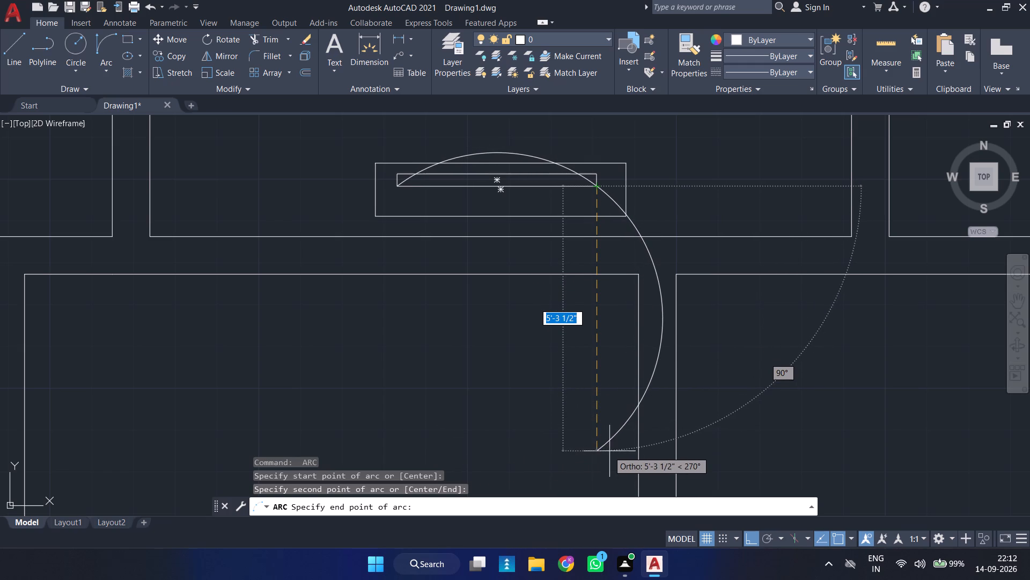
left_click(534, 473)
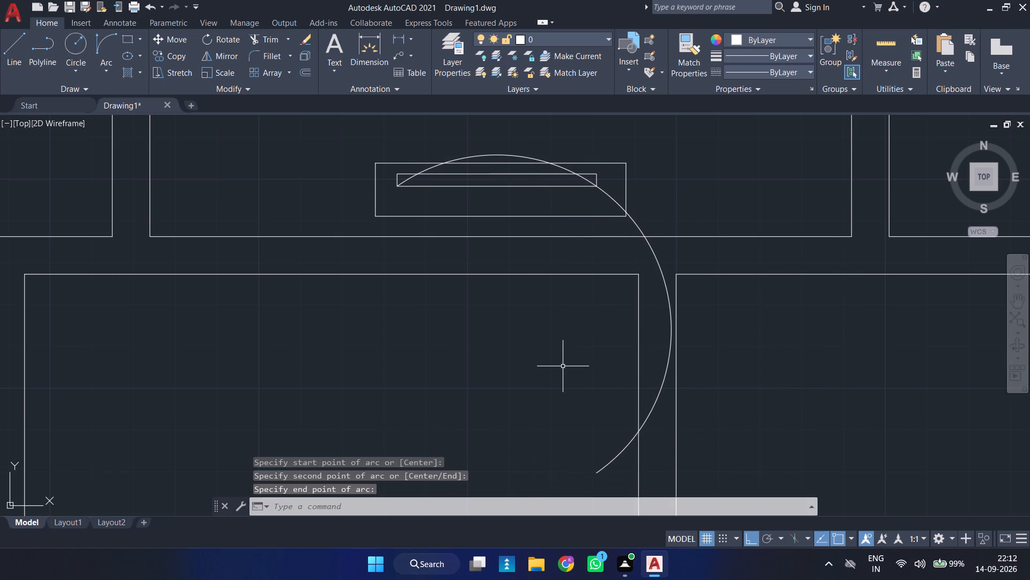
Trim the arc back to the inner rectangle's lower corner, removing everything that runs past it through the outer rectangle and walls.
type("TR")
key("space")
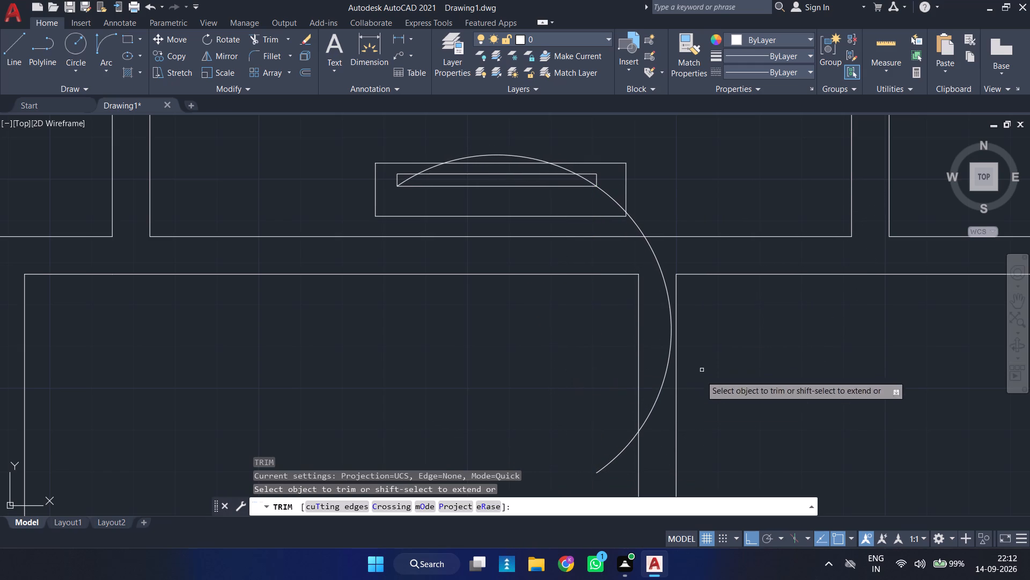
left_click(649, 418)
left_click(626, 448)
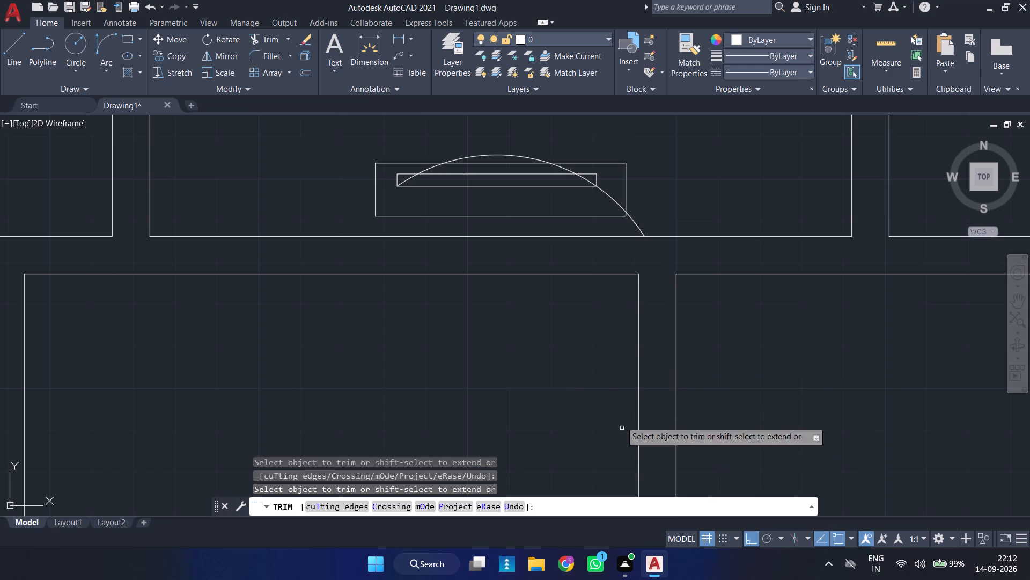
left_click(639, 230)
left_click(614, 199)
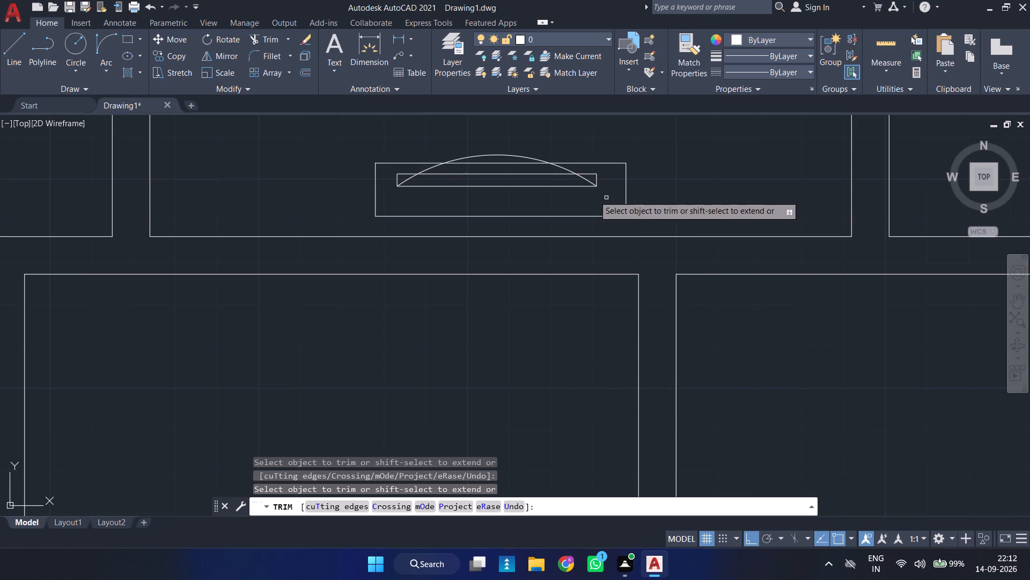
middle_click_drag(520, 208, 550, 247)
key("Escape")
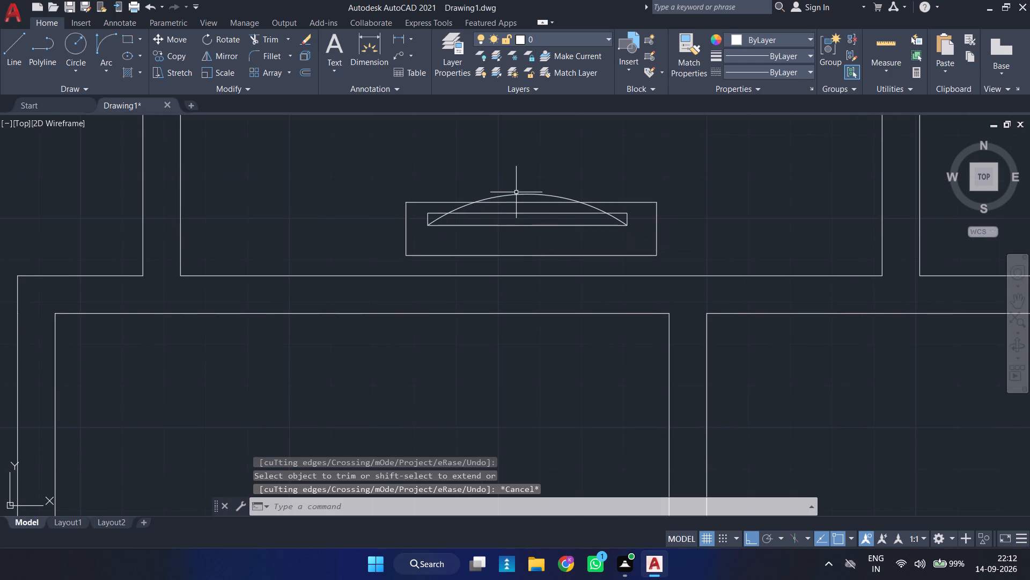
Mirror the arc downward across the inner rectangle's bottom edge, erasing the source arc.
left_click(521, 194)
type("MI")
key("Return")
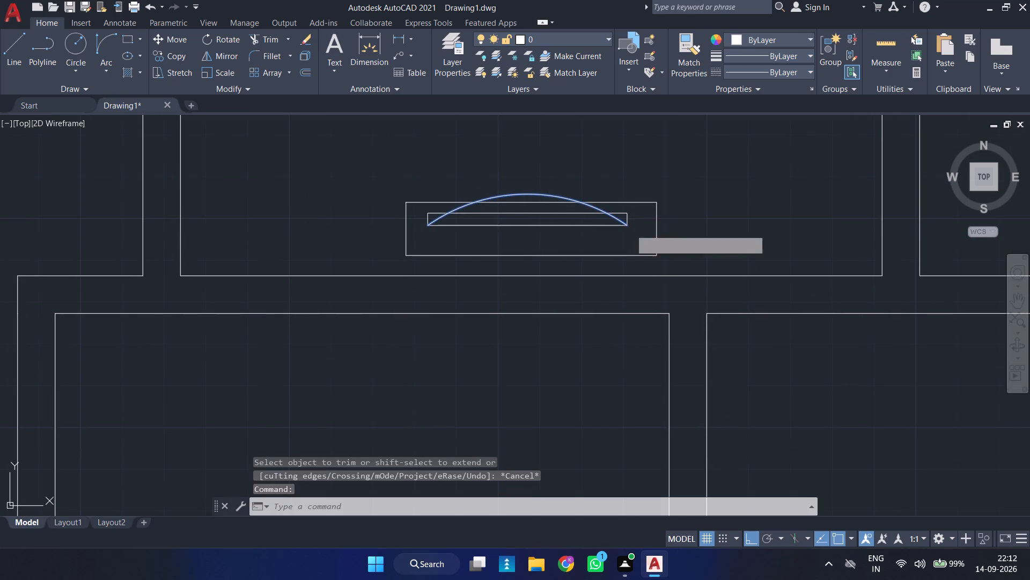
left_click(627, 226)
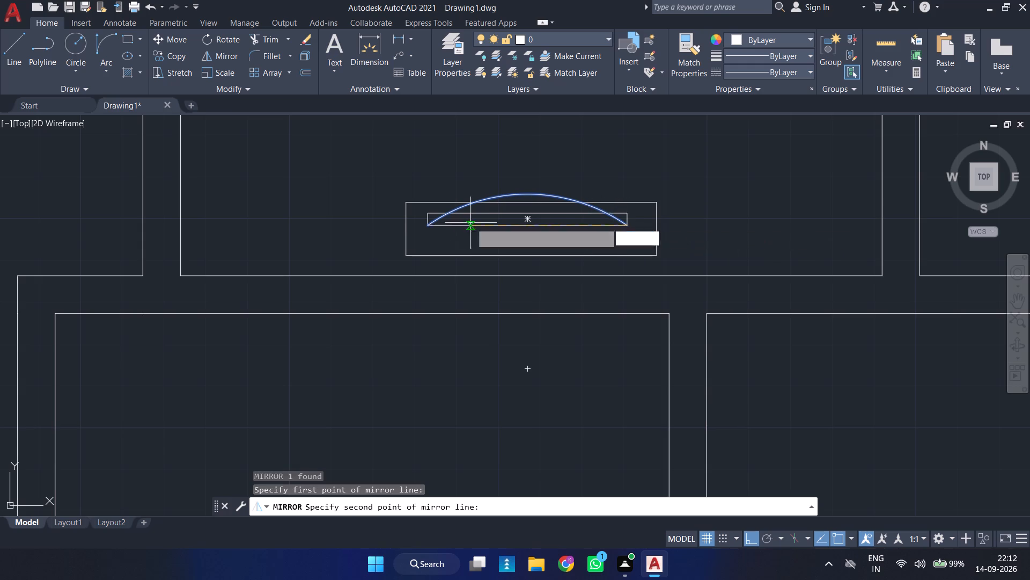
left_click(429, 224)
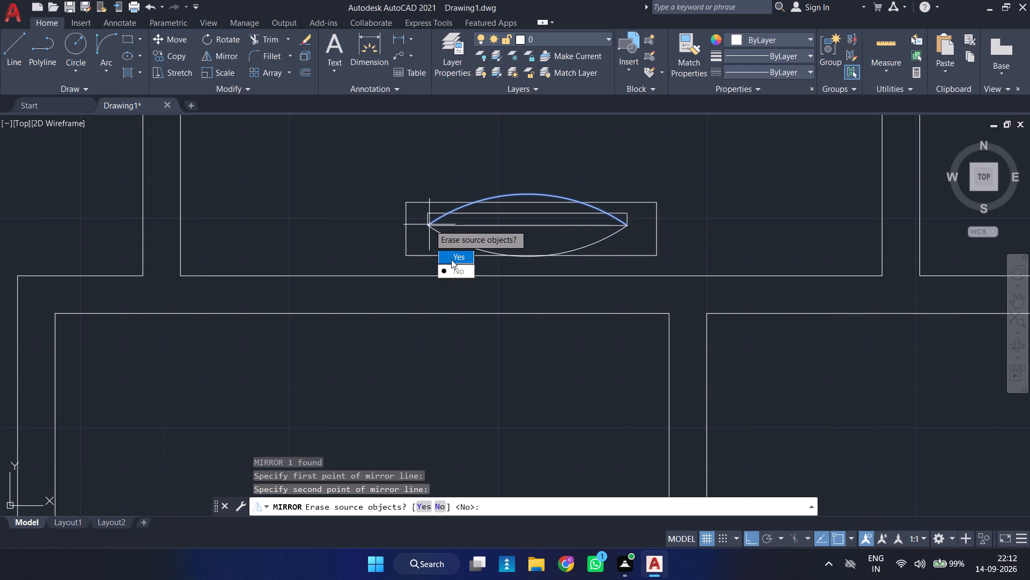
left_click_drag(451, 255, 429, 224)
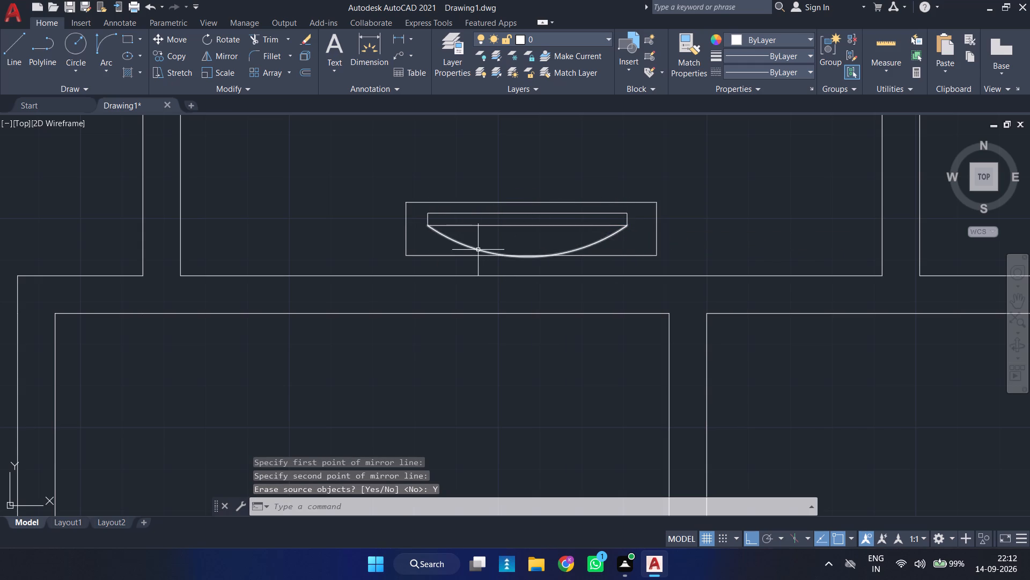
Flatten the mirrored arc by stretching its midpoint up about 2 1/2" so it fits inside the outer rectangle.
left_click(478, 250)
left_click(526, 256)
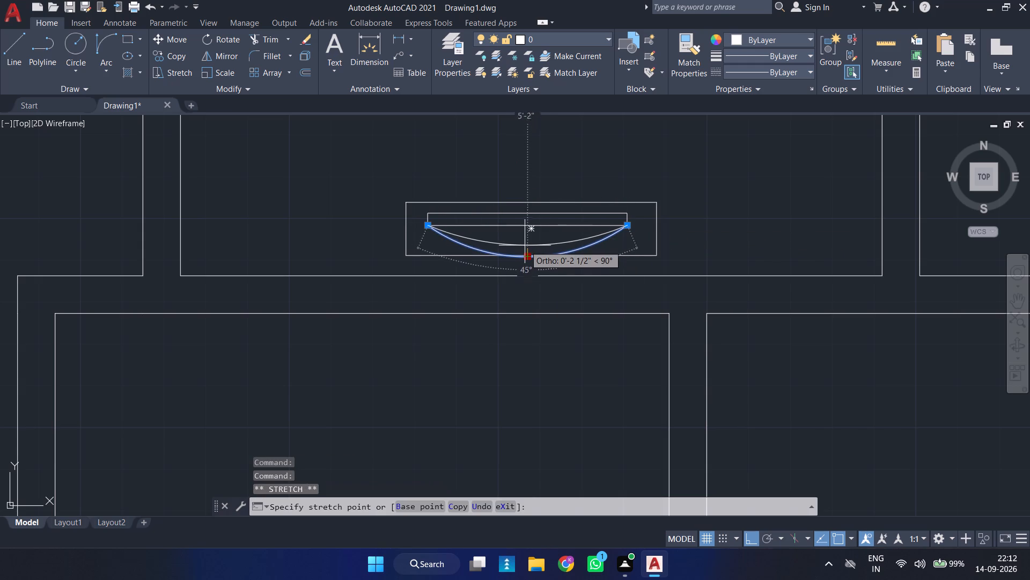
left_click(525, 243)
scroll(589, 256, "down", 1)
key("Escape")
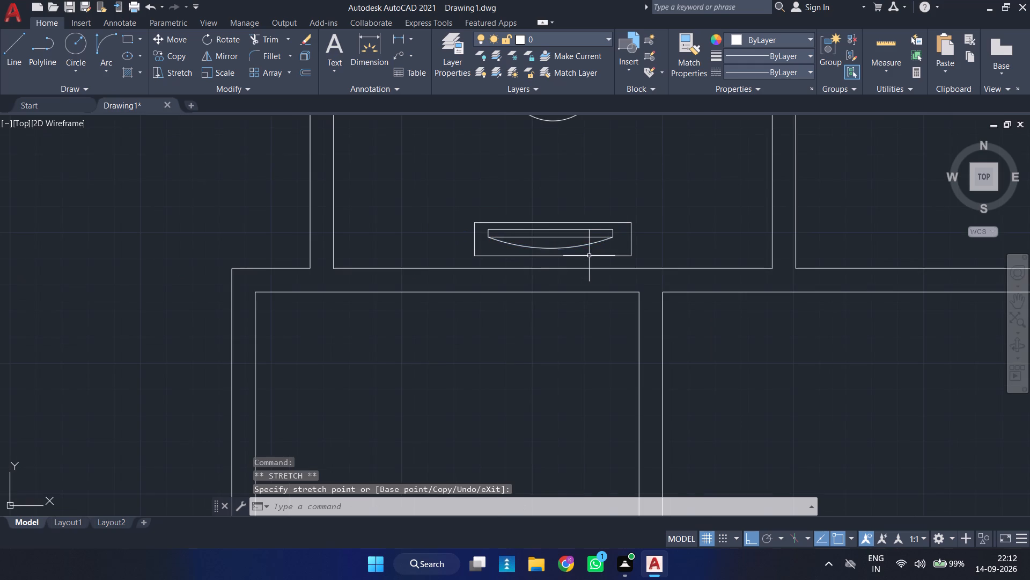
Group the outer rectangle, inner rectangle and arc of the TV unit.
left_click(645, 214)
left_click(472, 252)
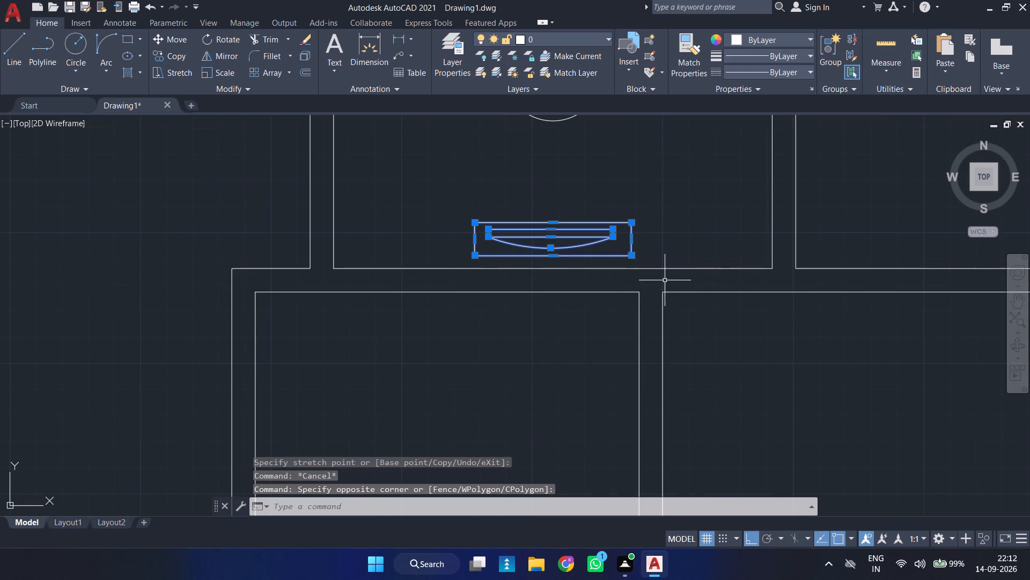
key("g")
key("Return")
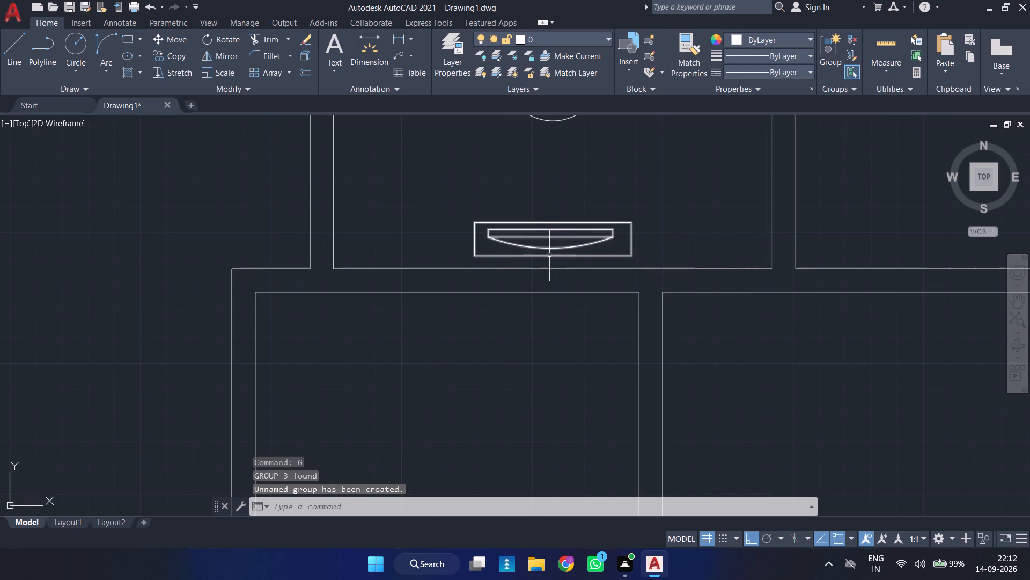
Move the TV unit group straight down so its bottom edge sits on the bedroom's lower wall line.
left_click(549, 255)
key("m")
key("space")
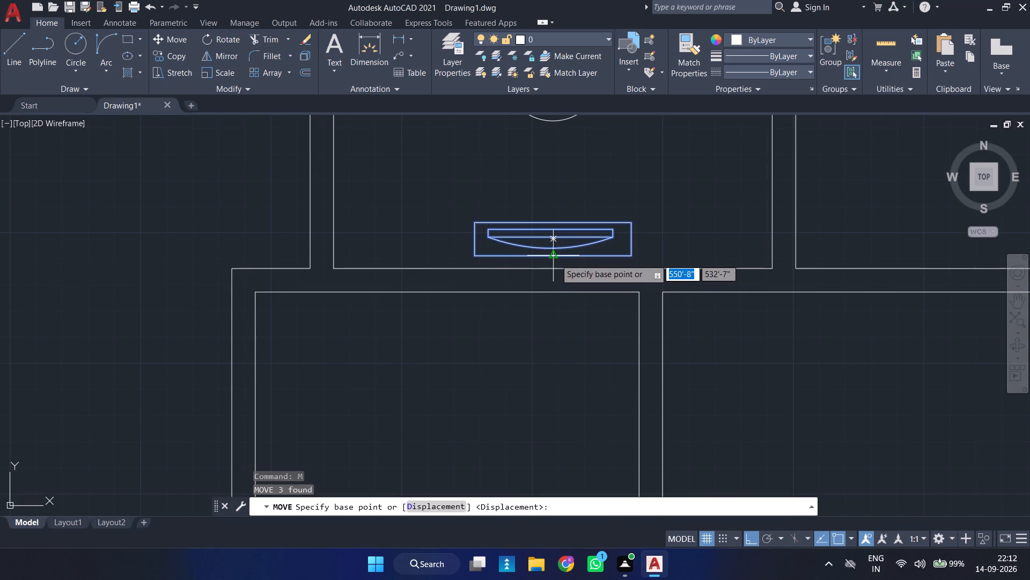
left_click(555, 259)
left_click(555, 269)
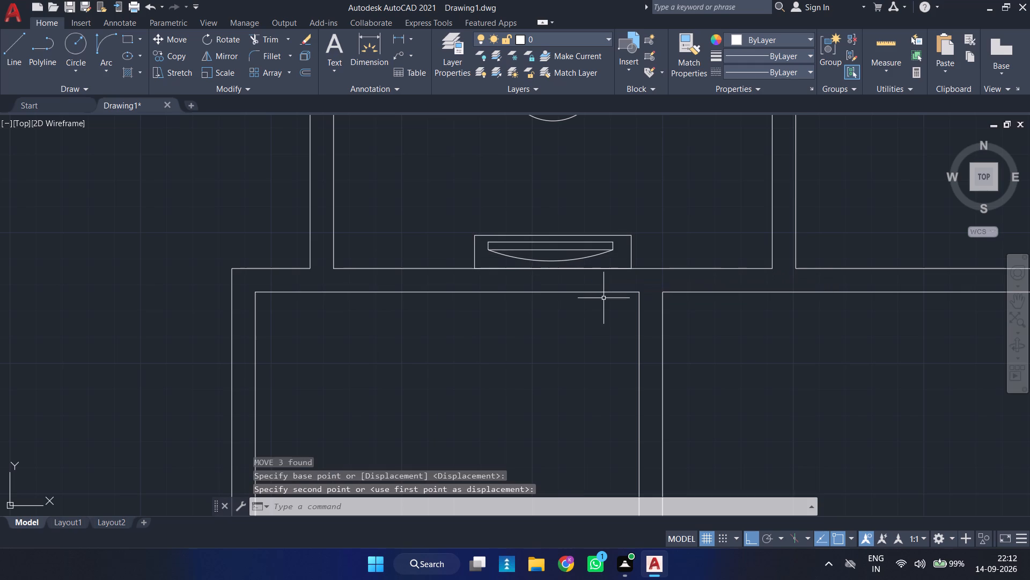
key("Escape")
Offset the inner left wall line of the middle top room 2' into the room.
scroll(620, 260, "down", 3)
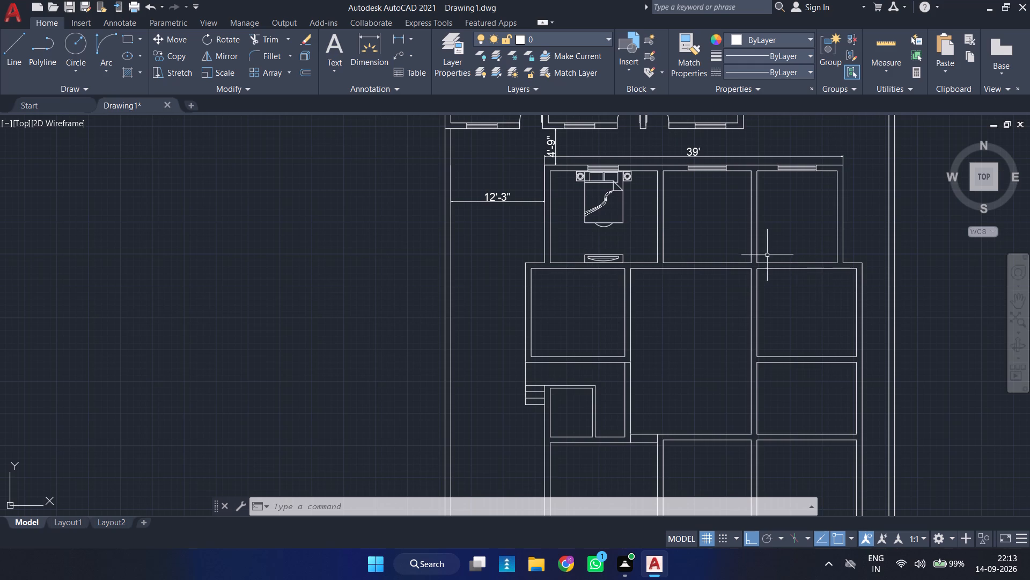
middle_click_drag(720, 244, 599, 250)
scroll(720, 244, "down", 1)
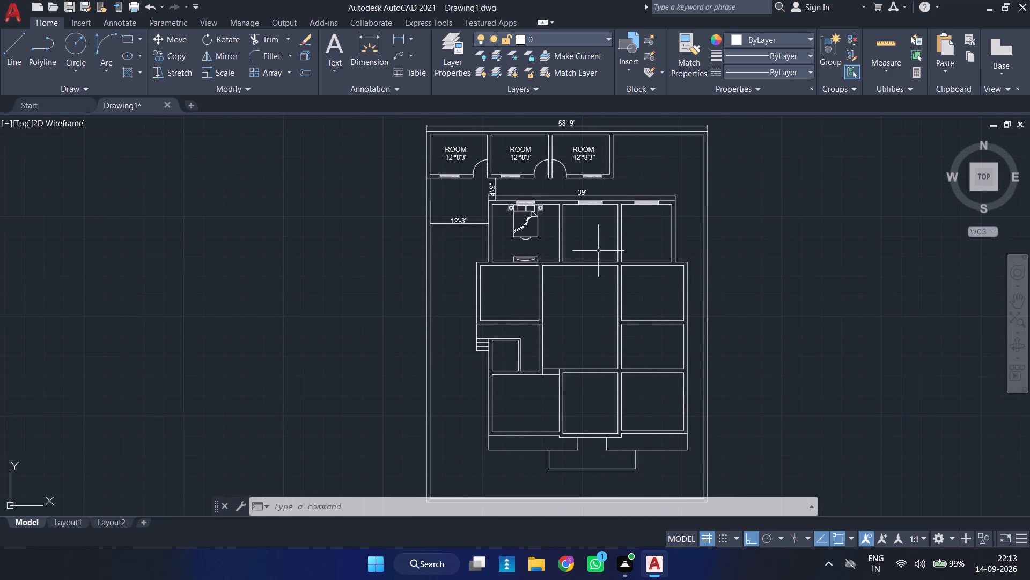
scroll(597, 241, "up", 3)
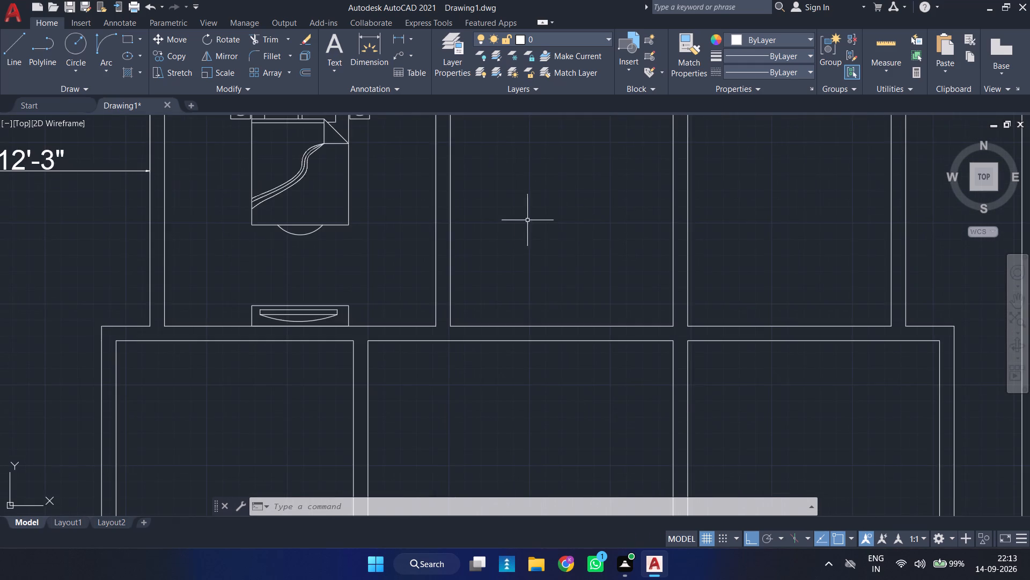
middle_click_drag(523, 226, 575, 341)
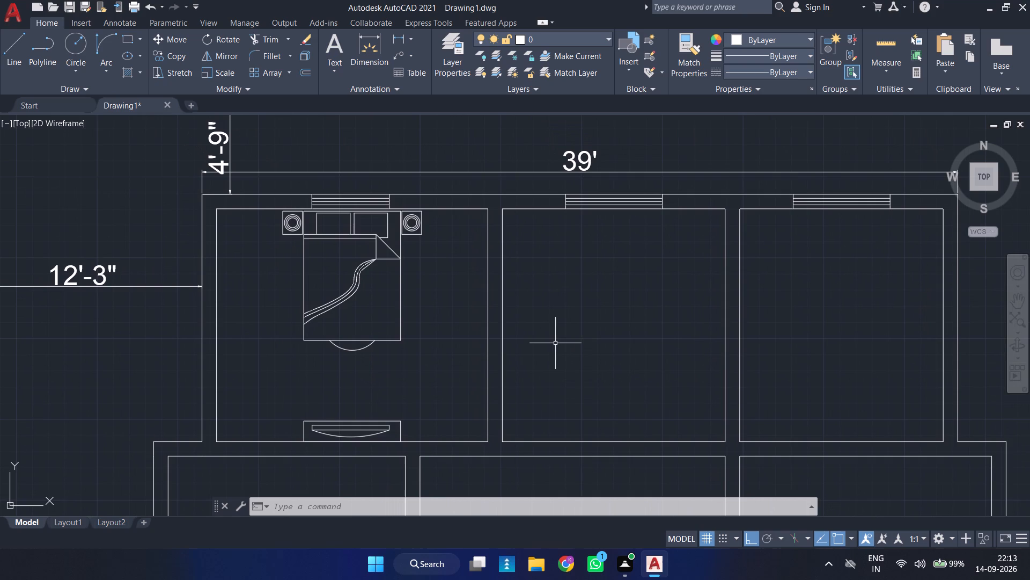
key("o")
key("Return")
type("2'")
key("Return")
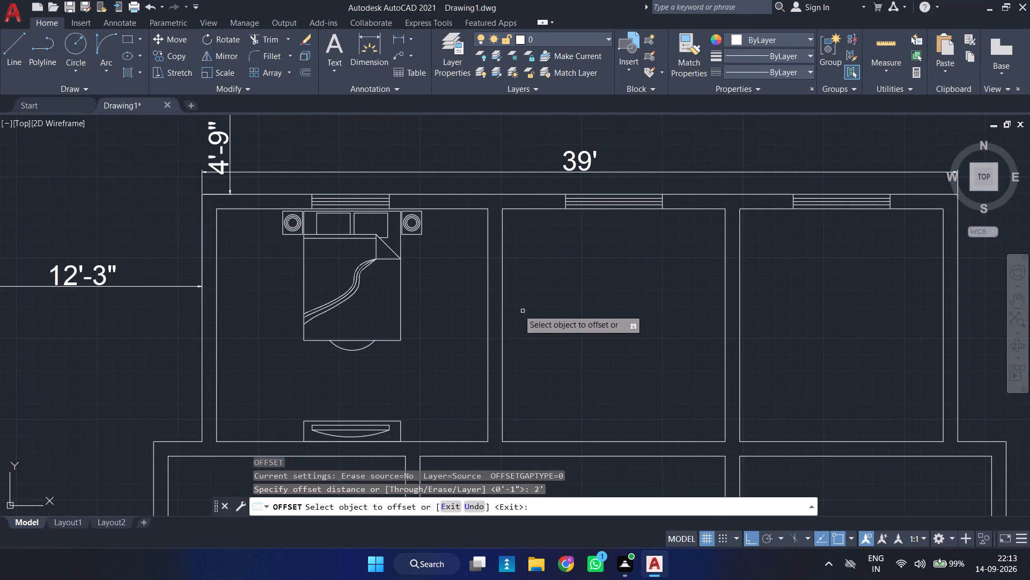
left_click(502, 297)
left_click(543, 296)
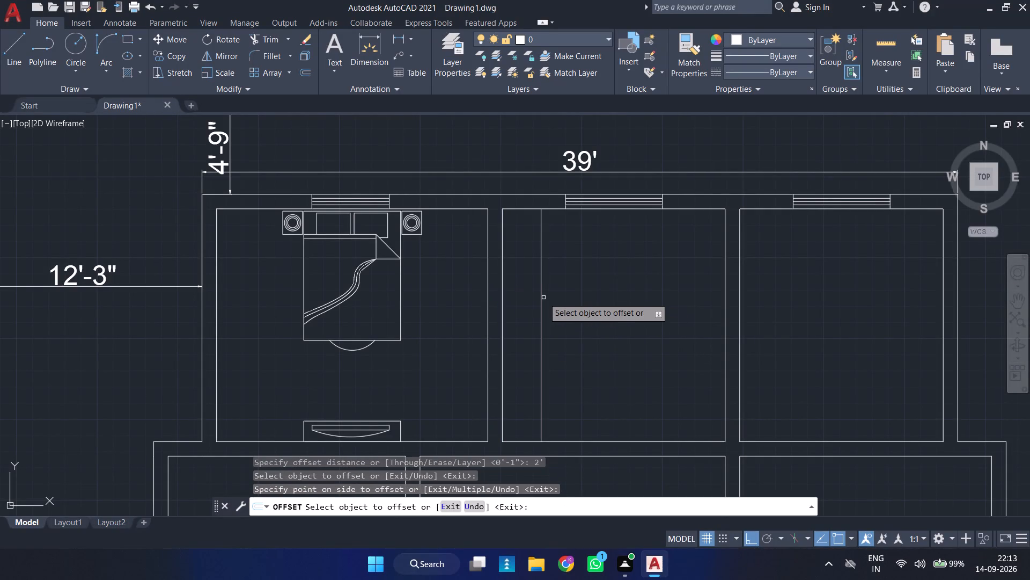
Offset the middle room's top wall line 3'3" down, and offset that copy a further 4.5" down.
left_click(518, 208)
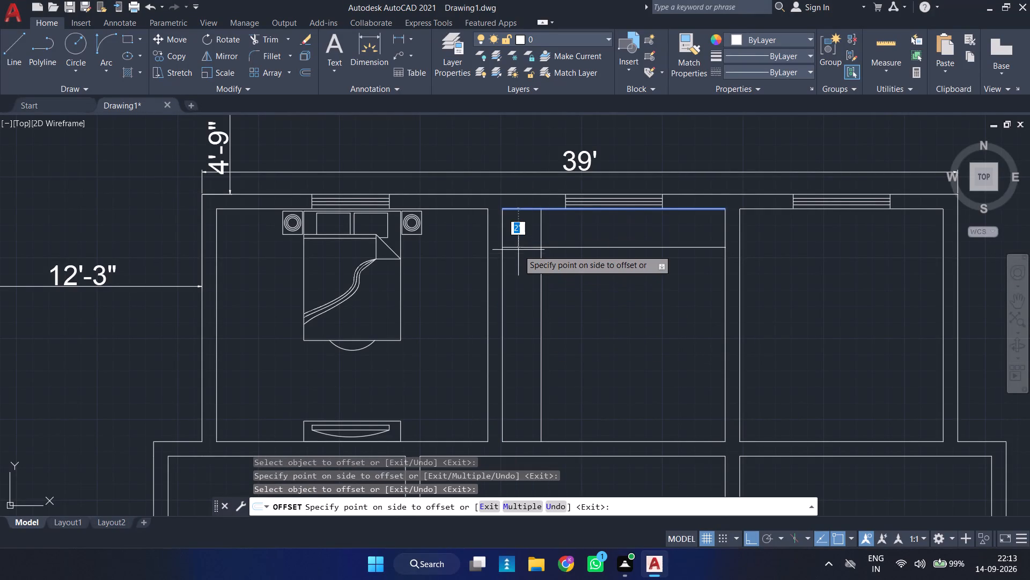
type("3'")
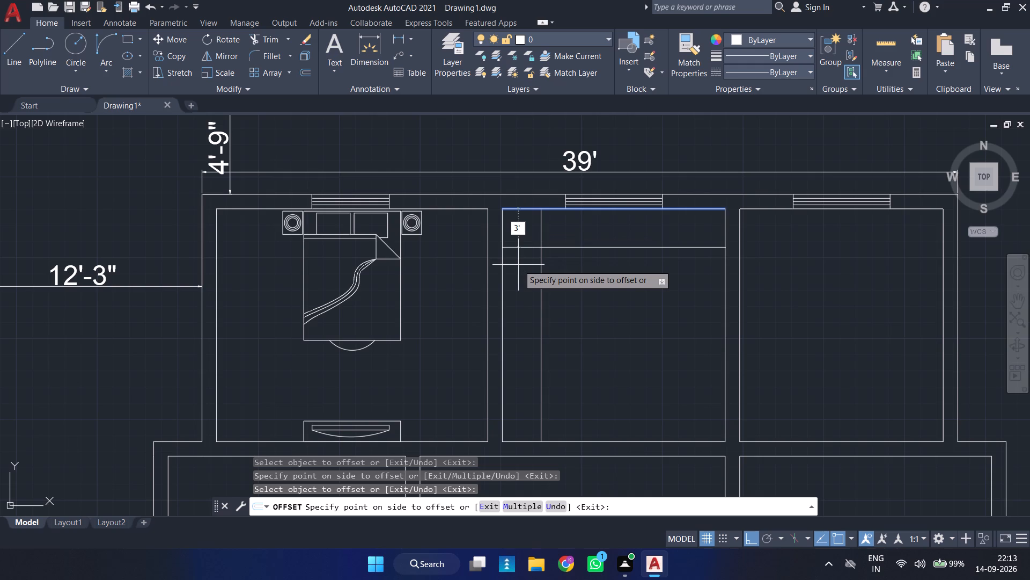
key("3")
key("Return")
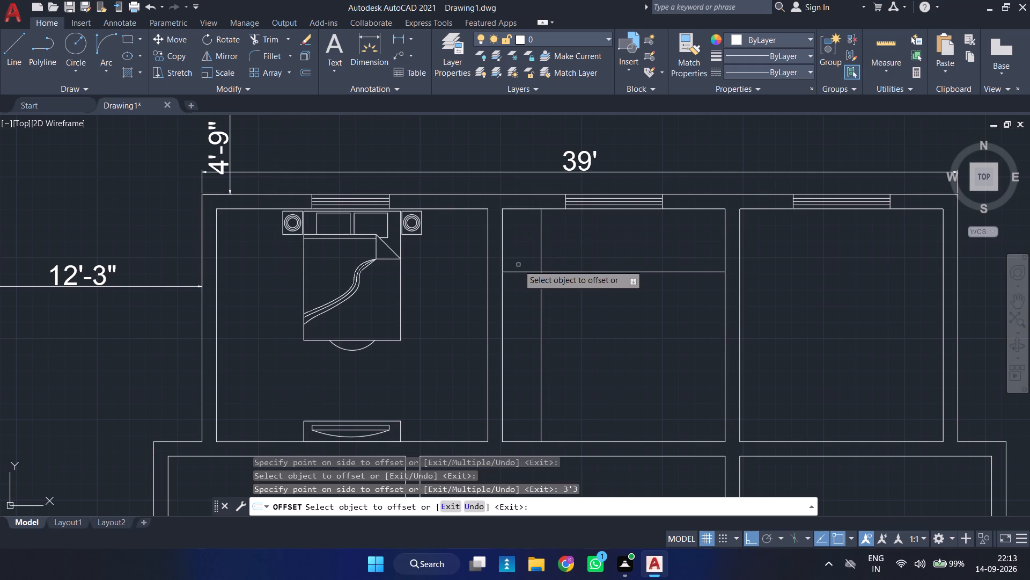
left_click(515, 272)
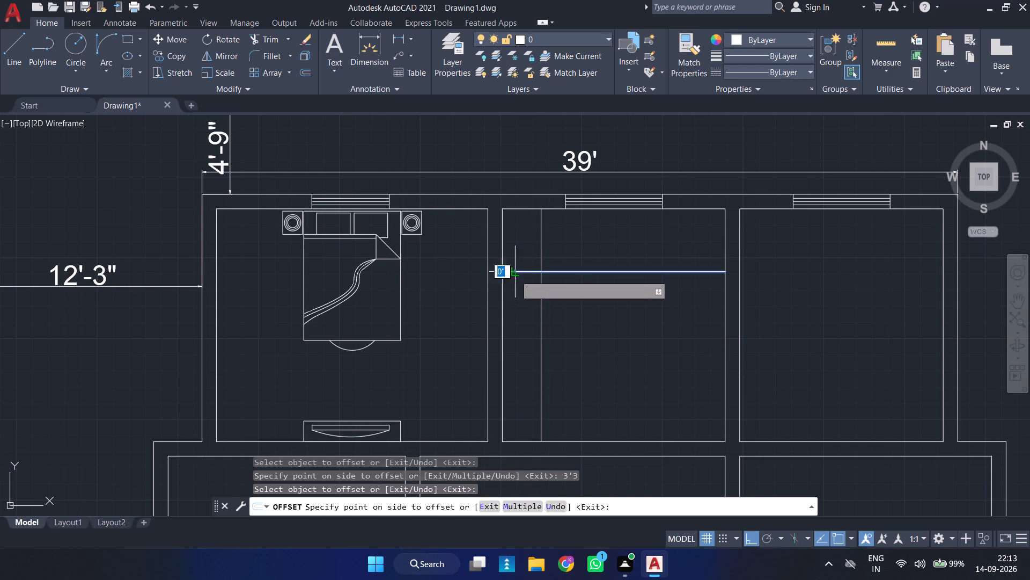
type("4.5")
key("Return")
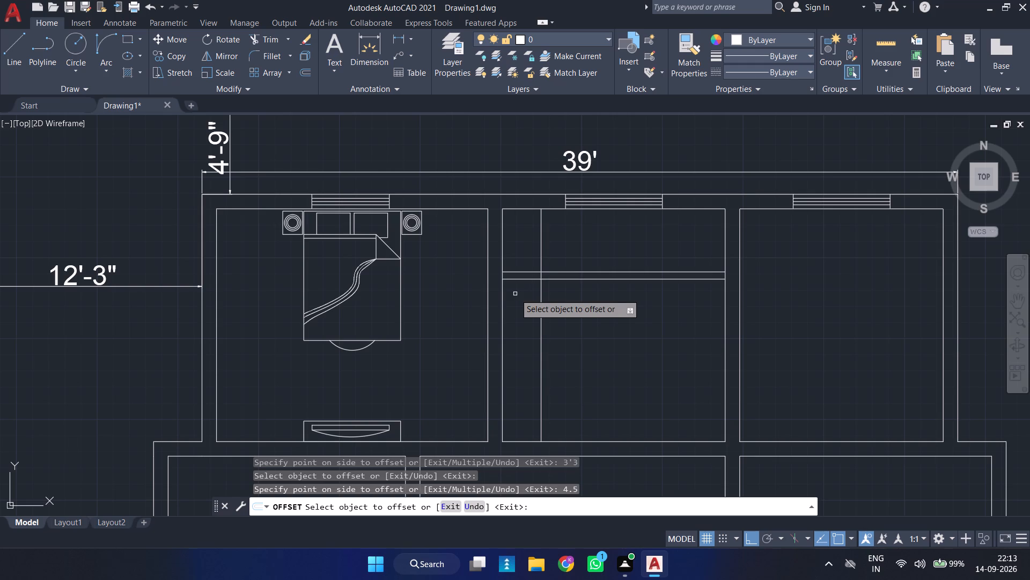
Offset the new vertical line 9" back toward the middle room's left wall.
left_click(541, 302)
key("9")
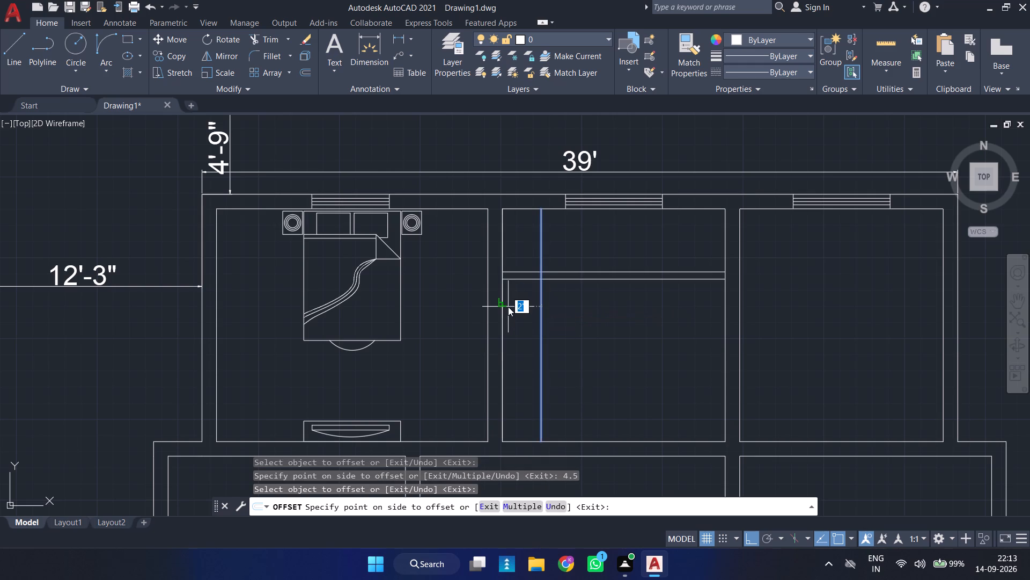
key("Return")
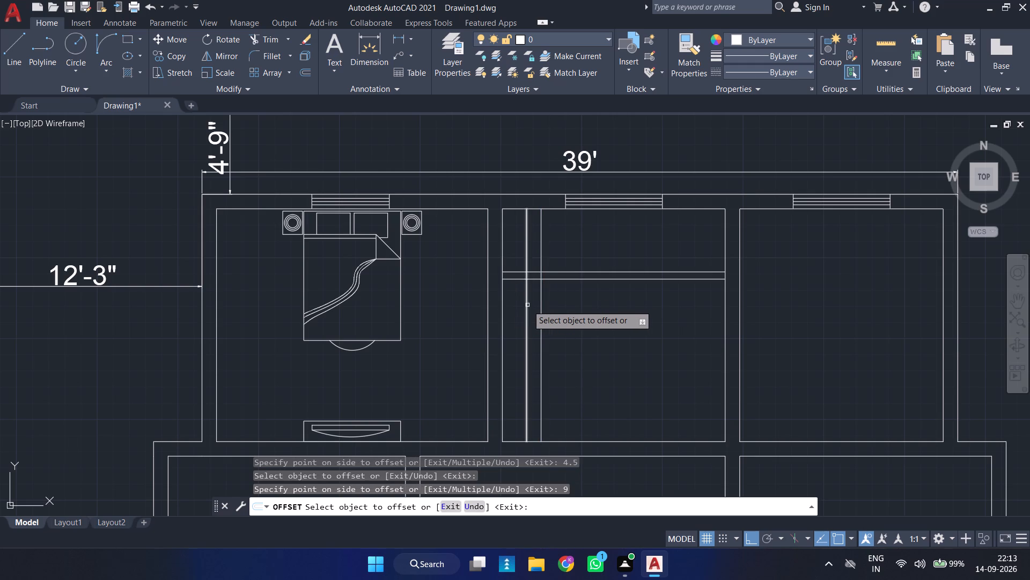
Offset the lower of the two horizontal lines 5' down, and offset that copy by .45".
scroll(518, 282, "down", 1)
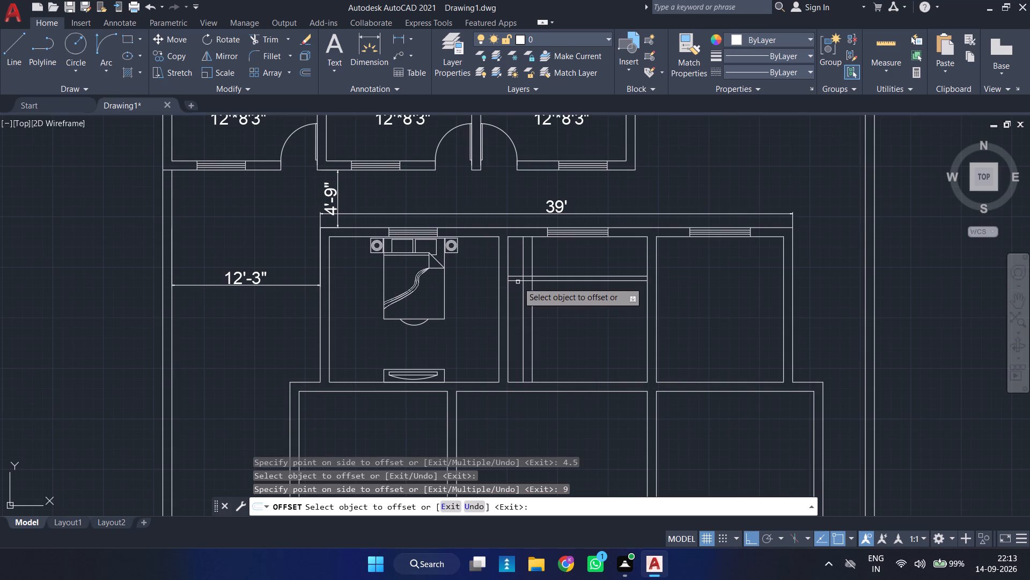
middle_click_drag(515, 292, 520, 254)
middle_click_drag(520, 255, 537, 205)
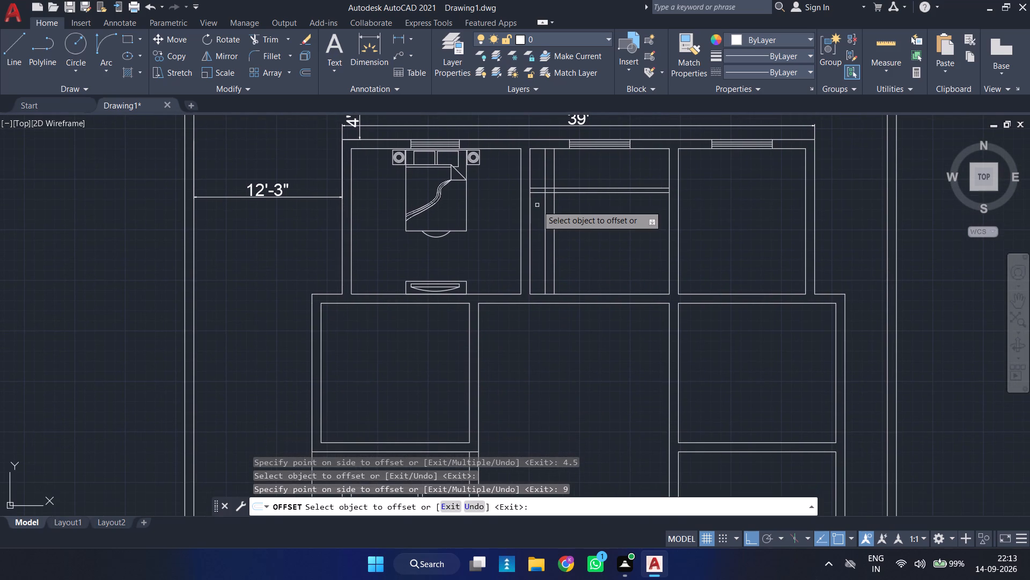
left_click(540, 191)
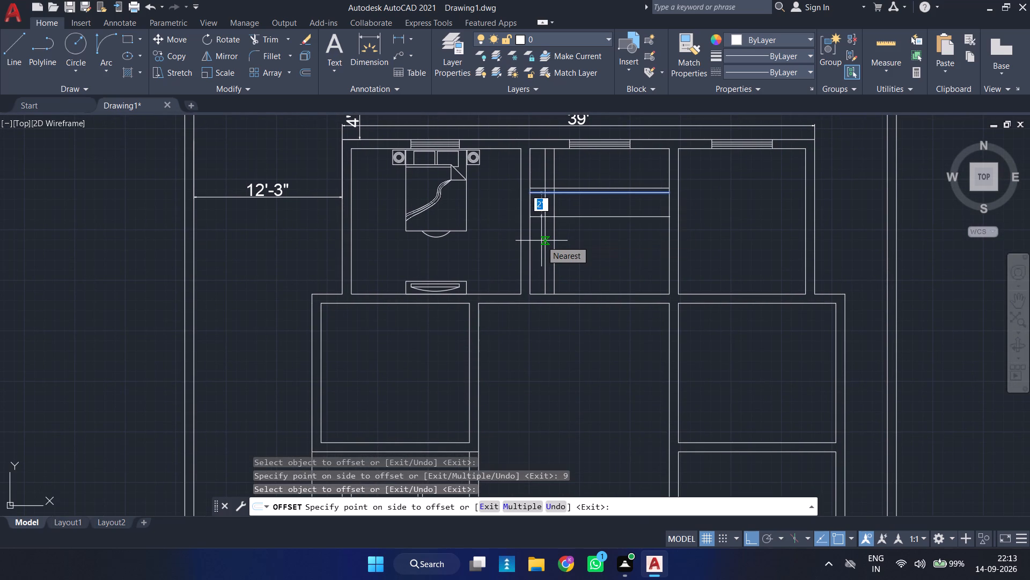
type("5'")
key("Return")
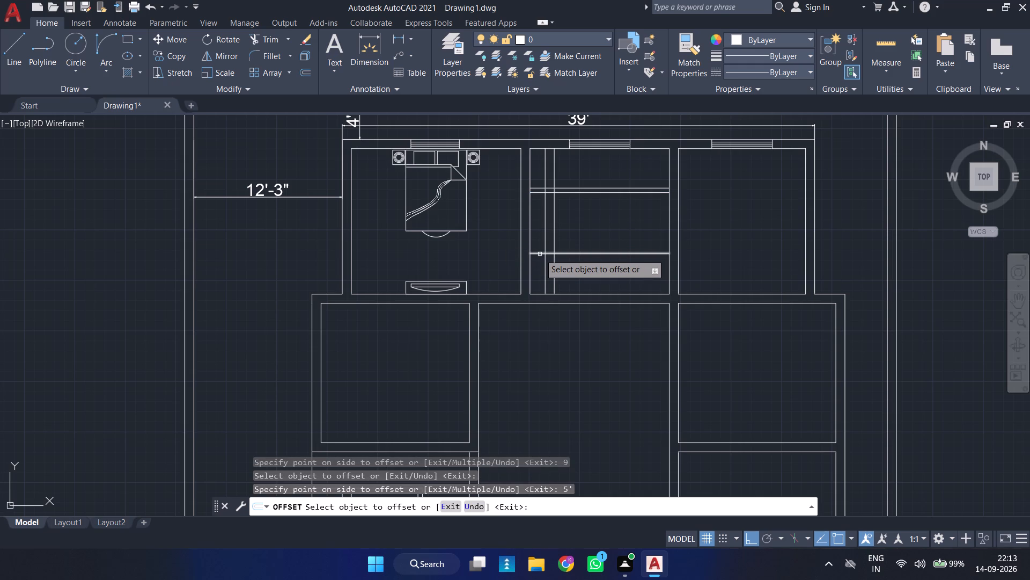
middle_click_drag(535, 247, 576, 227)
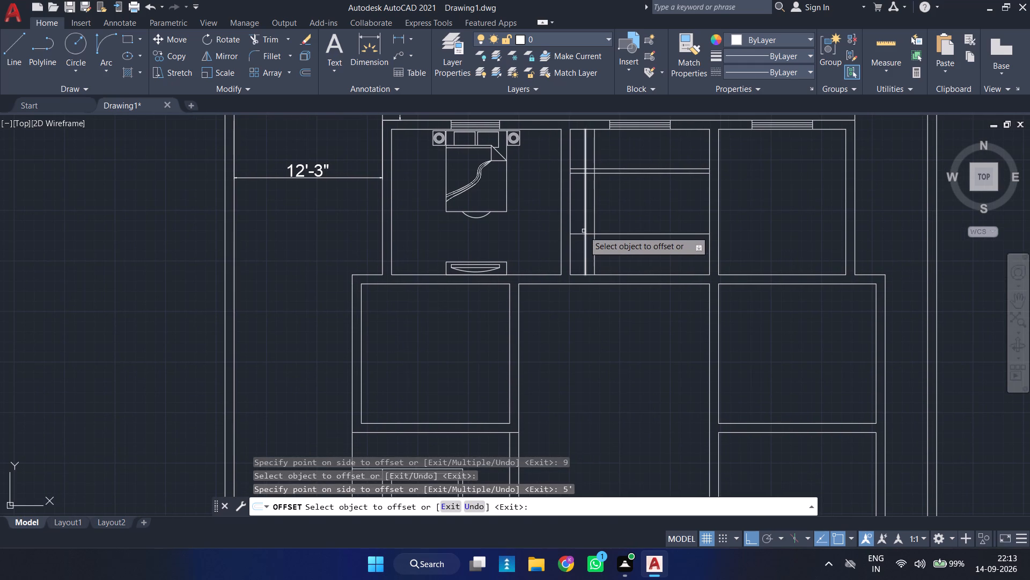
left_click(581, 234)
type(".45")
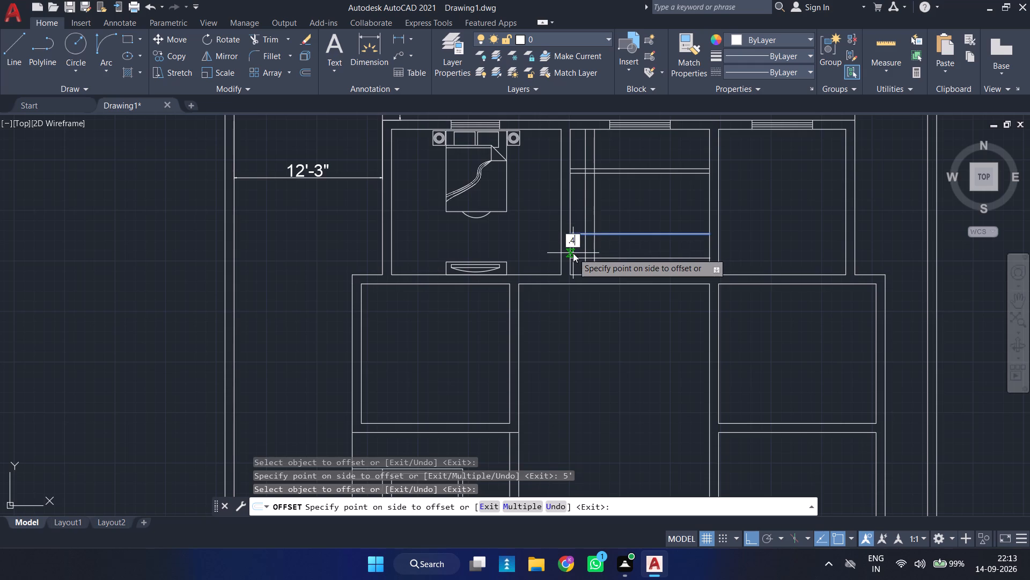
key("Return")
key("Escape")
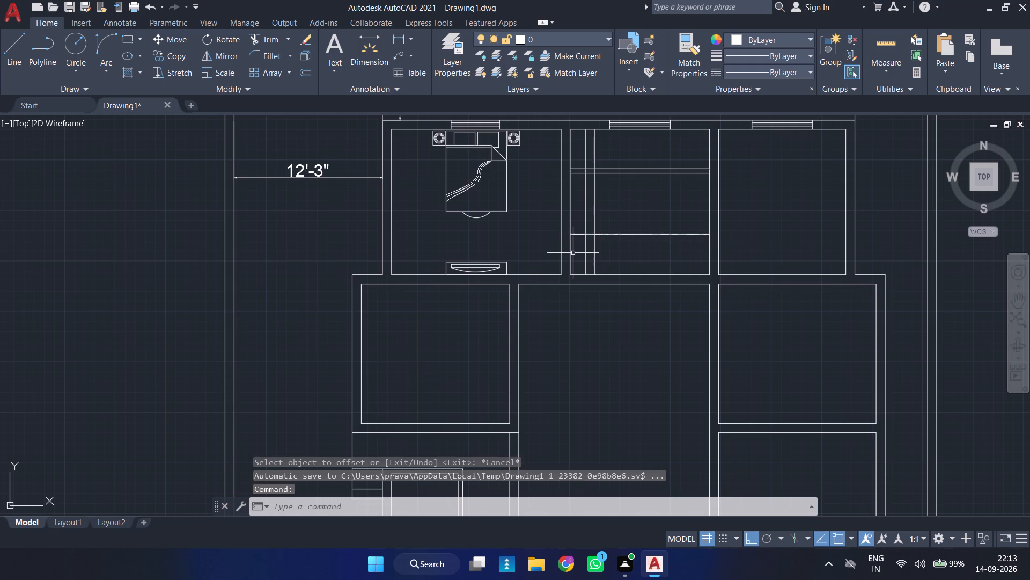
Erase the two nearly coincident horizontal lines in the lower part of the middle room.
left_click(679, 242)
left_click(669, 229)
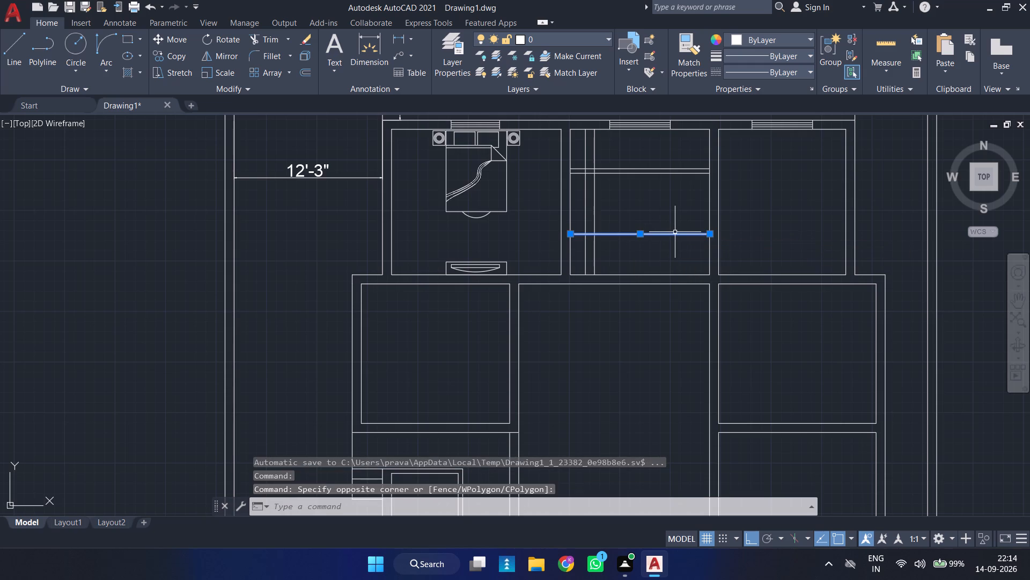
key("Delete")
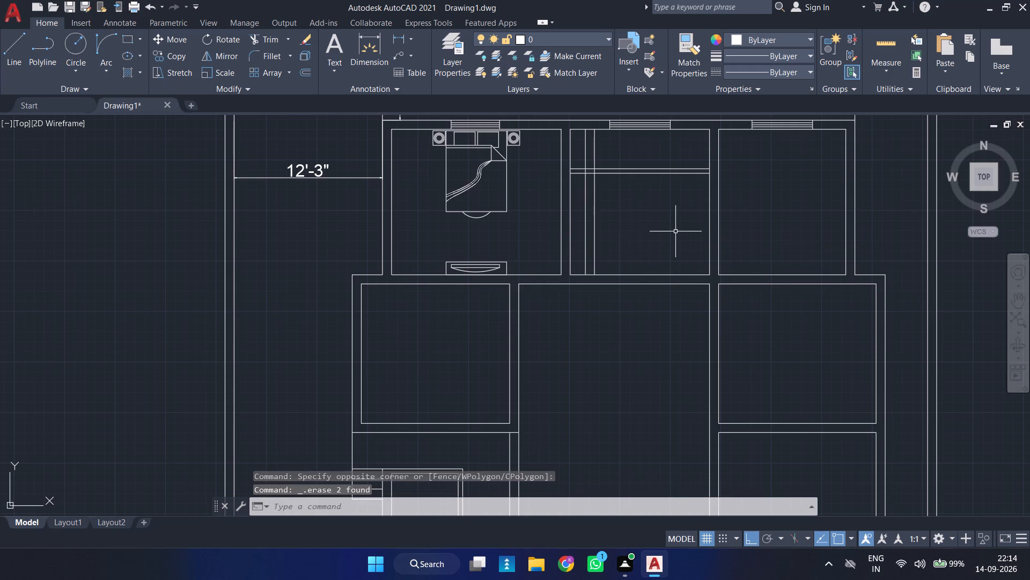
Offset the lower horizontal line of the pair 5' down, and offset that copy 4.5" further down.
key("o")
key("Return")
type("5'")
key("Return")
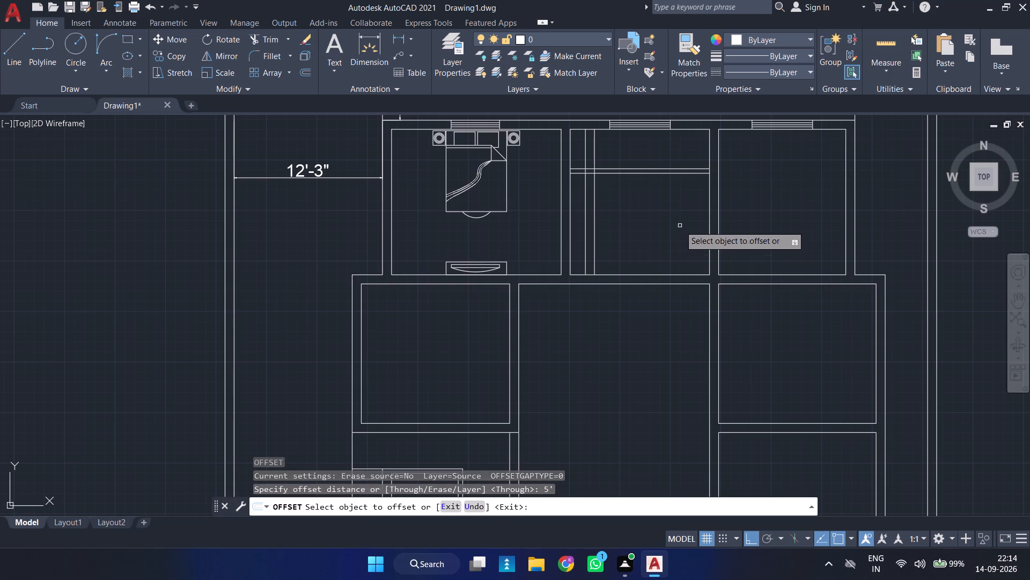
left_click(650, 173)
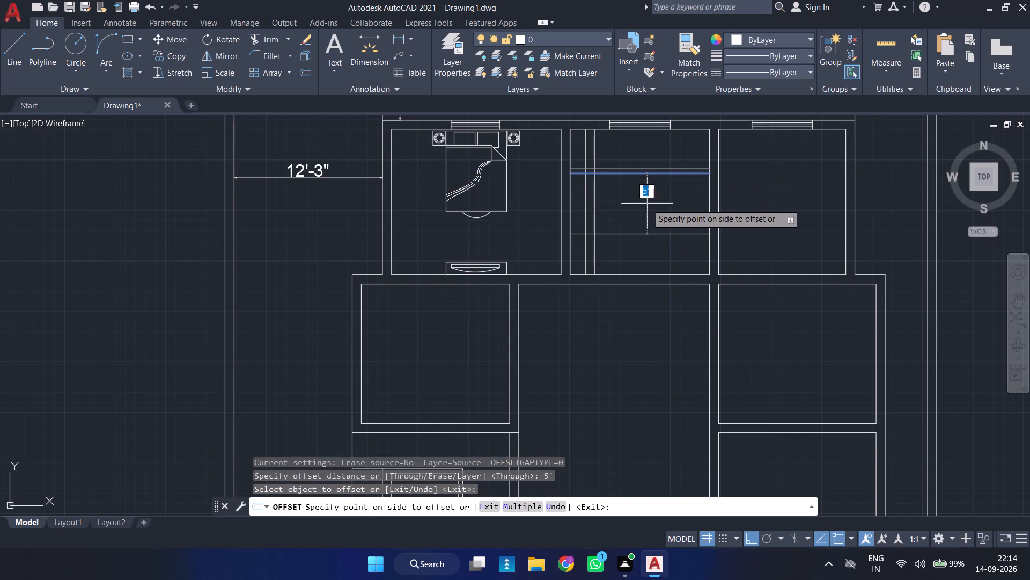
left_click(647, 204)
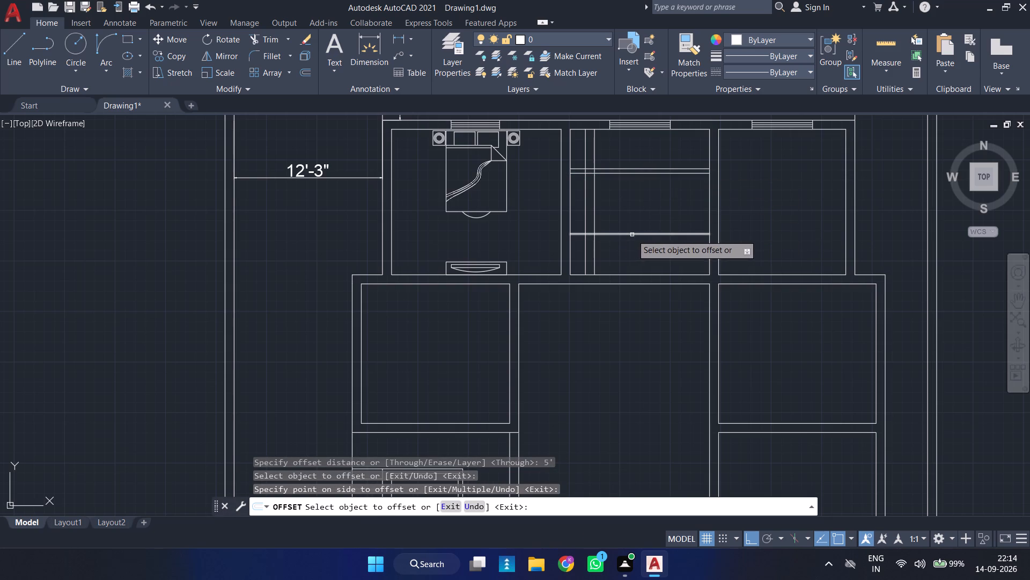
left_click(632, 235)
type("4.5")
key("Return")
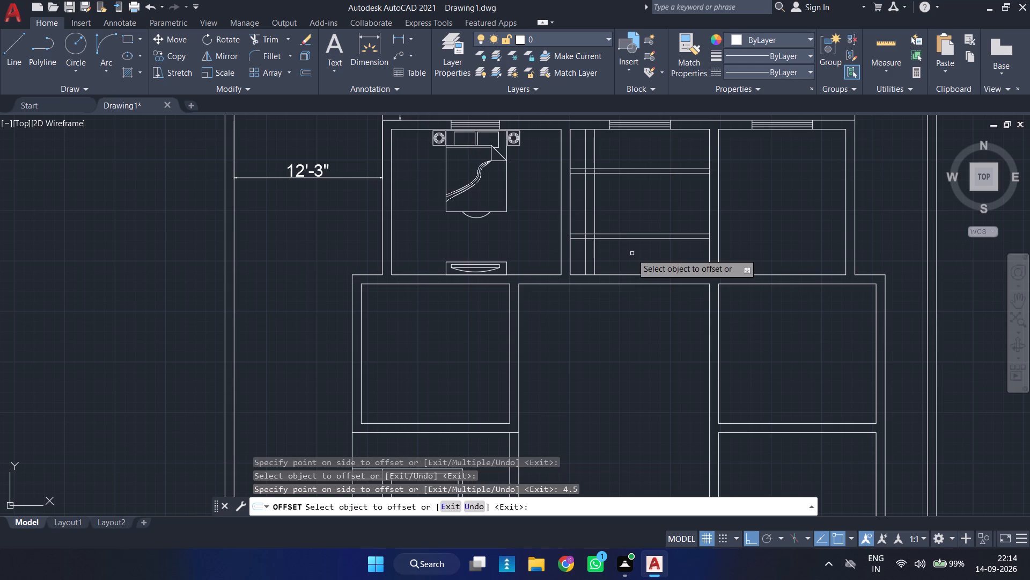
key("Escape")
Trim the four horizontal offset lines where they extend past the outer vertical line into the middle room.
type("TR")
key("space")
left_click_drag(625, 249, 634, 169)
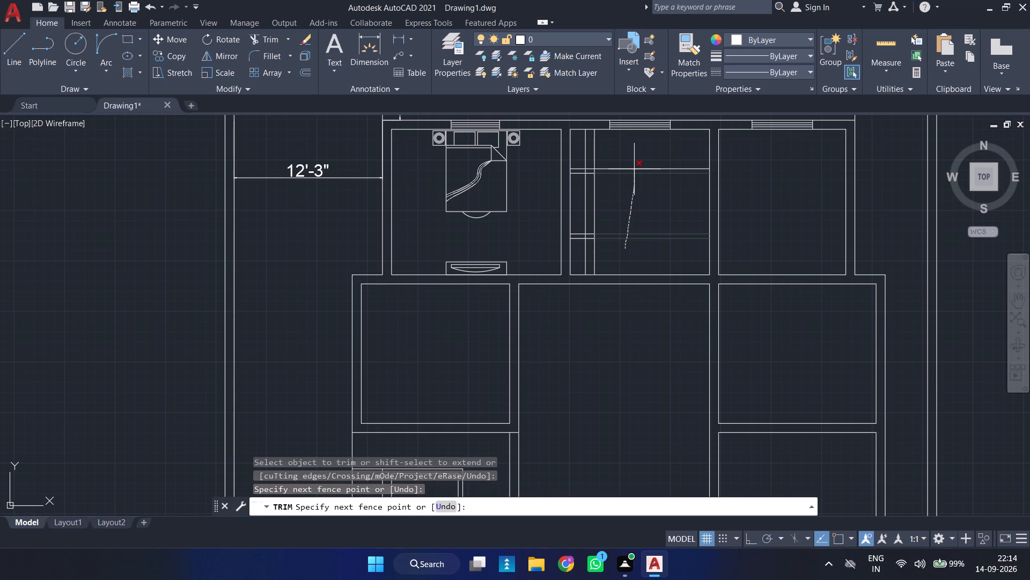
left_click_drag(634, 169, 634, 166)
Trim the excess vertical and horizontal segments at the upper end of the niche, leaving clean inner and outer corners.
scroll(601, 156, "up", 2)
left_click_drag(601, 155, 577, 157)
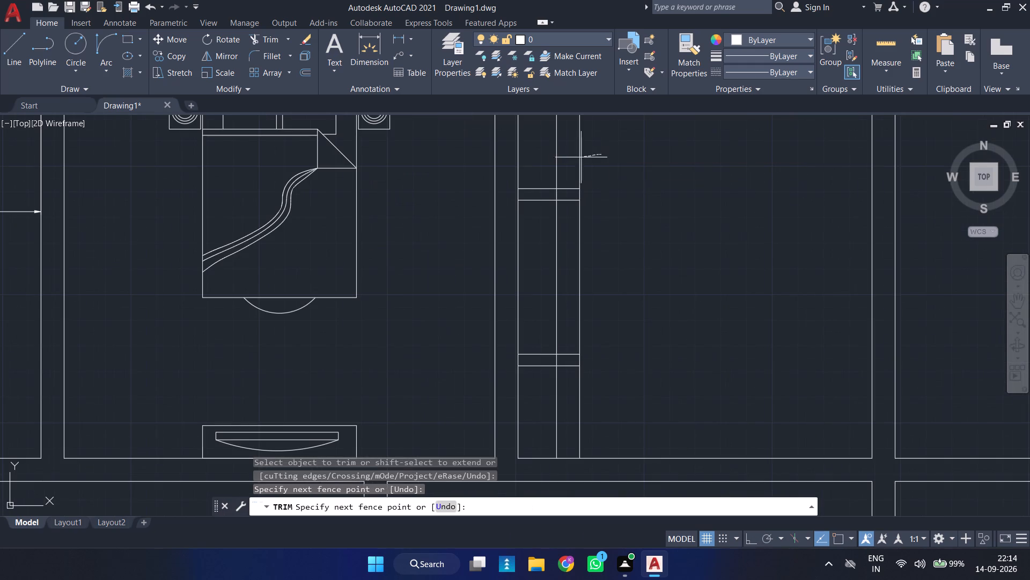
left_click_drag(577, 157, 556, 162)
scroll(555, 190, "up", 2)
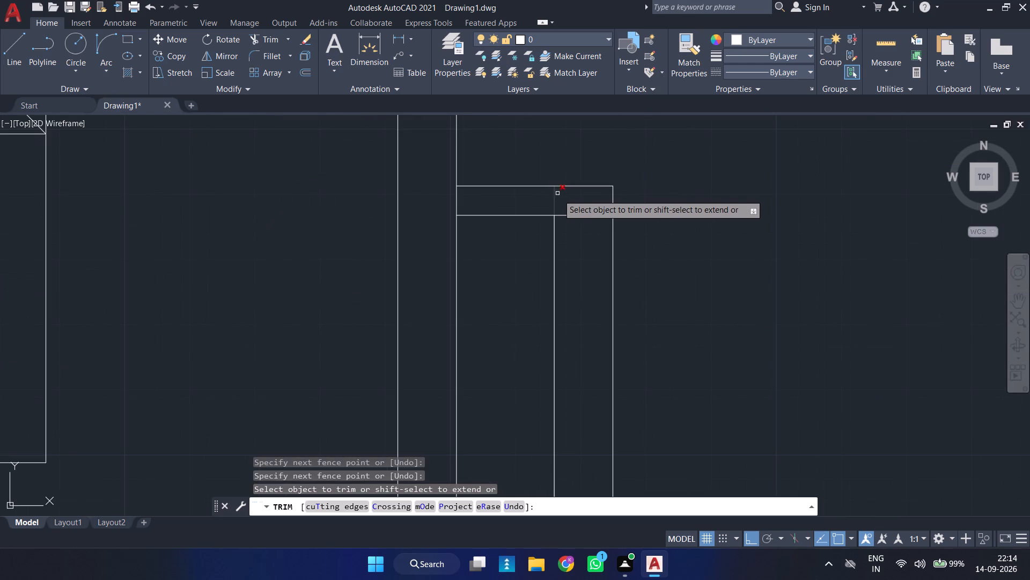
left_click_drag(560, 195, 518, 197)
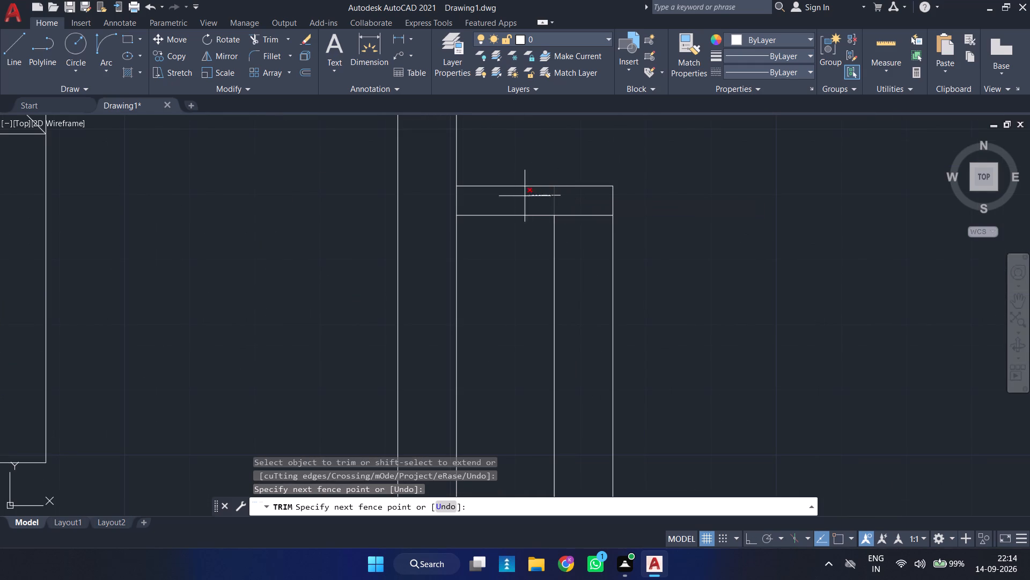
left_click_drag(518, 197, 439, 204)
left_click_drag(575, 206, 579, 241)
Trim the excess vertical and horizontal segments at the lower end of the niche, leaving clean inner and outer corners.
scroll(580, 234, "down", 2)
middle_click_drag(576, 360, 613, 264)
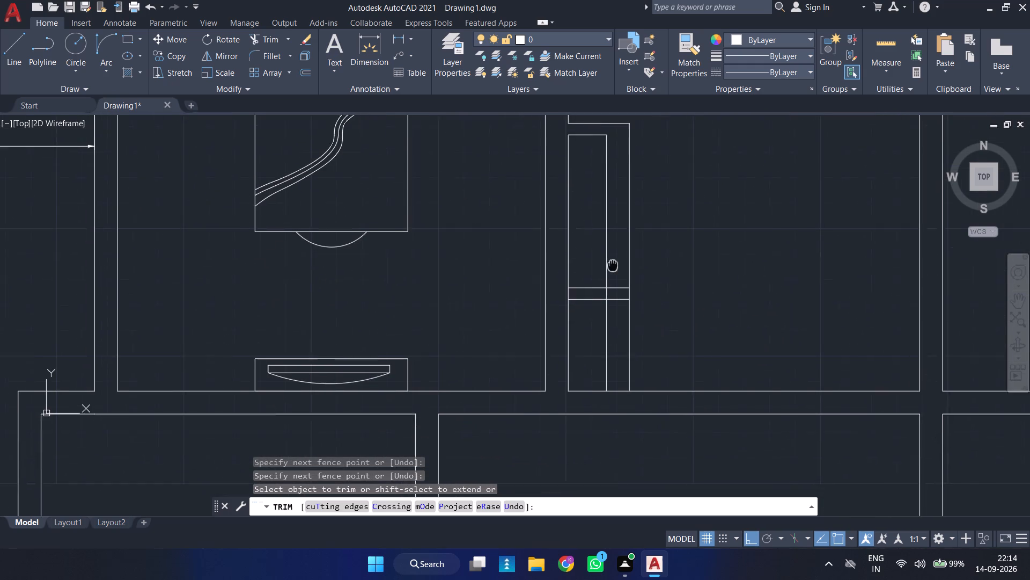
middle_click_drag(613, 264, 615, 246)
left_click_drag(635, 308, 600, 325)
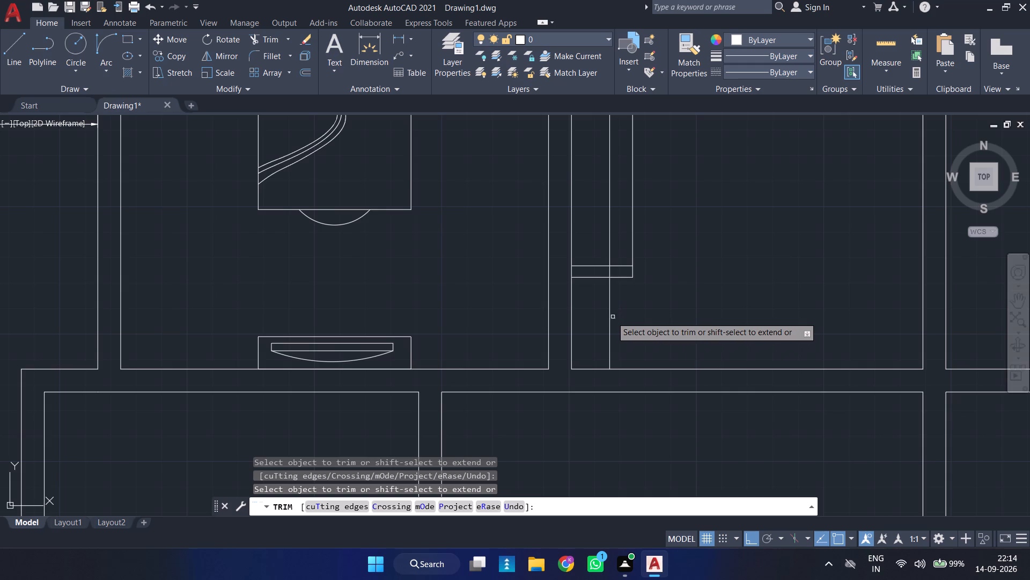
left_click(612, 317)
scroll(615, 275, "up", 2)
left_click_drag(616, 268, 492, 256)
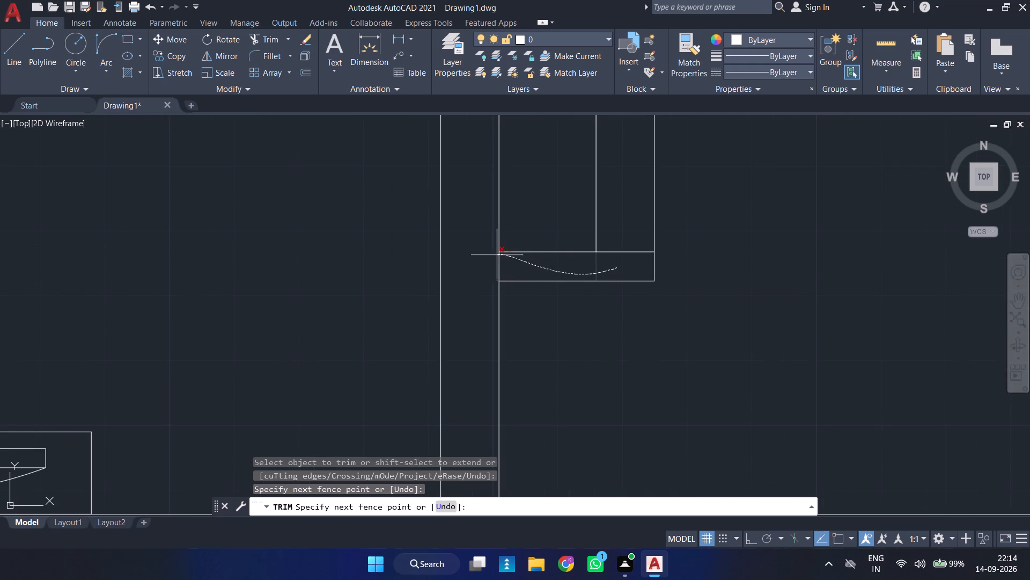
left_click_drag(492, 256, 489, 260)
left_click_drag(620, 237, 608, 266)
scroll(619, 253, "down", 3)
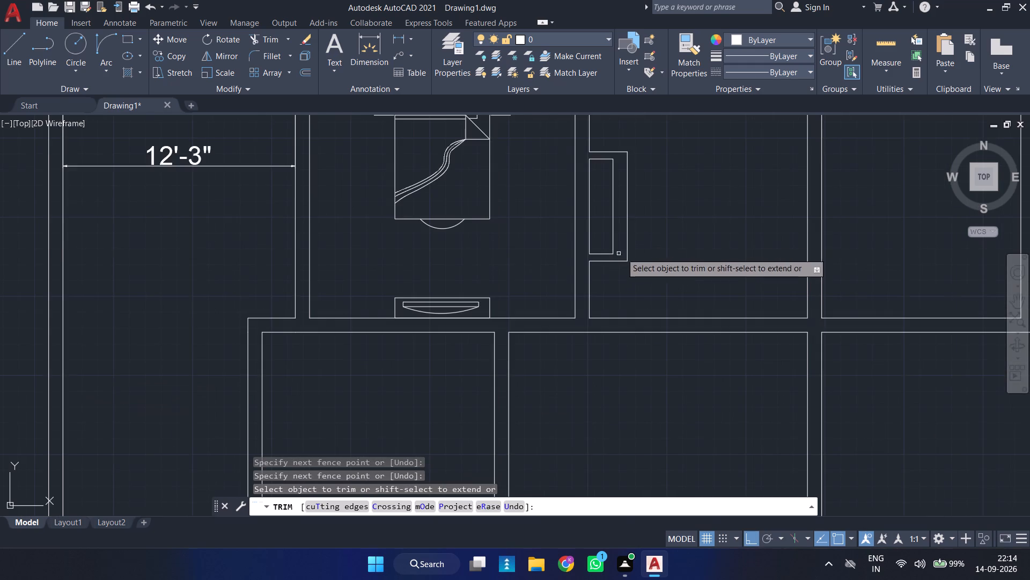
Extend the niche's two lower horizontal lines and its upper inner line across the wall to the bedroom-side wall face.
middle_click_drag(664, 245, 656, 321)
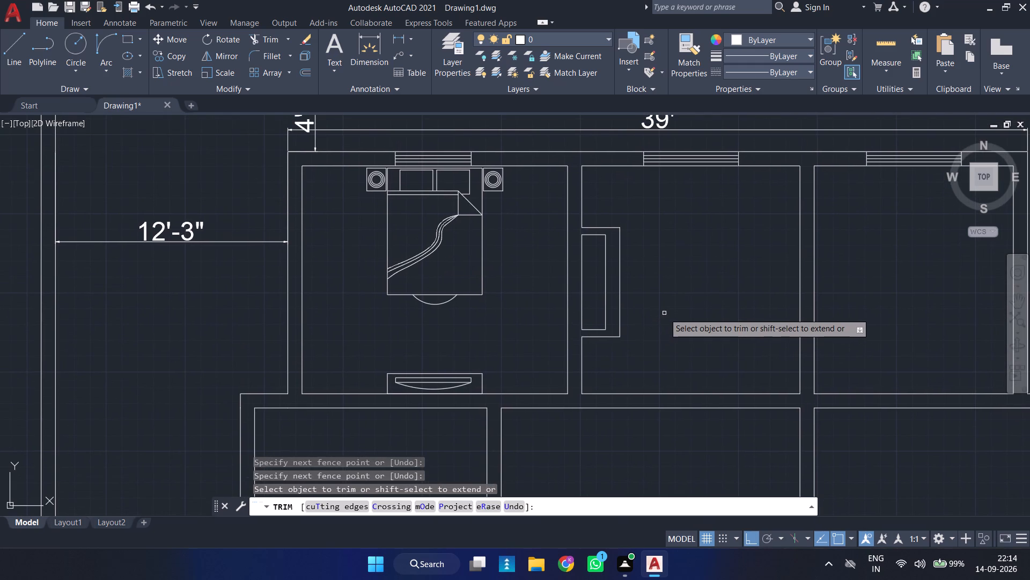
key("Escape")
type("EX")
key("space")
left_click(592, 336)
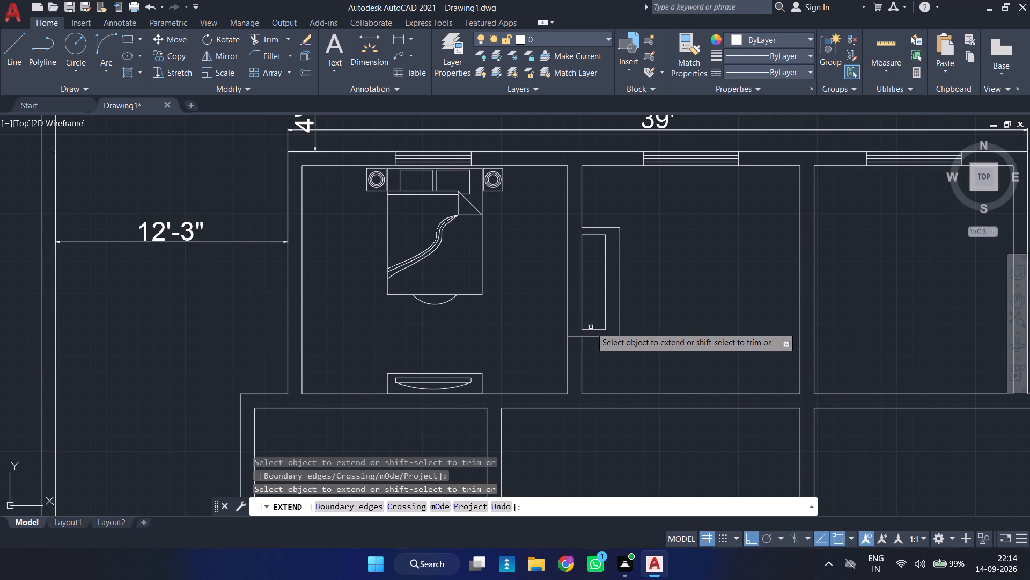
left_click(590, 330)
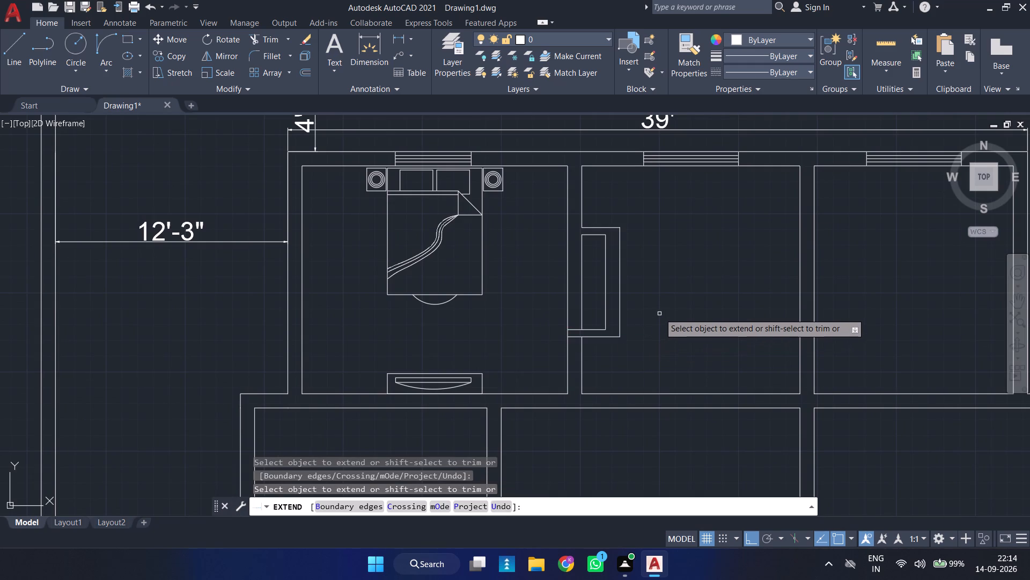
left_click(590, 233)
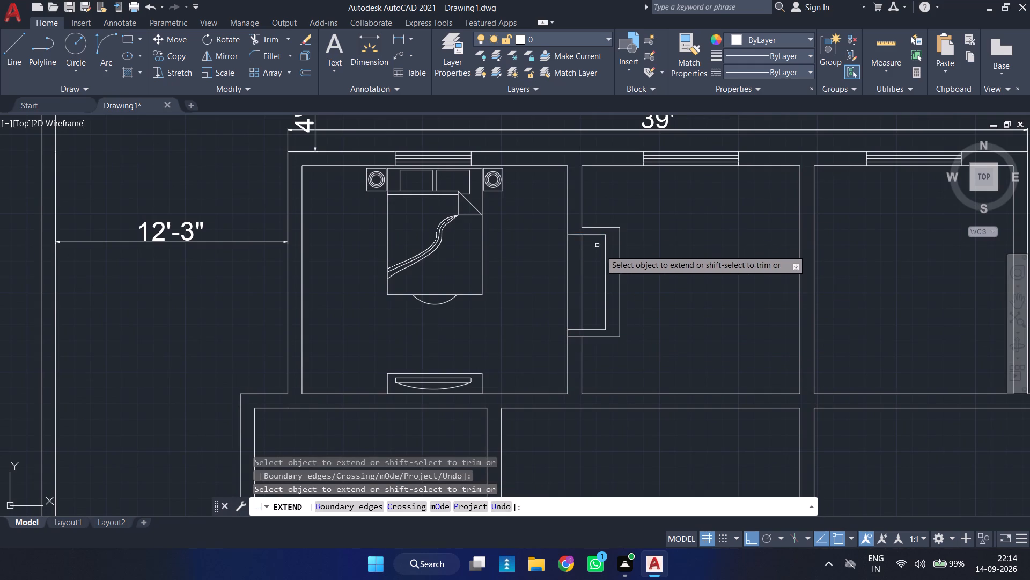
key("Escape")
Trim the wall-face line inside the niche and both wall lines between the niche and the horizontal wall below.
type("TR")
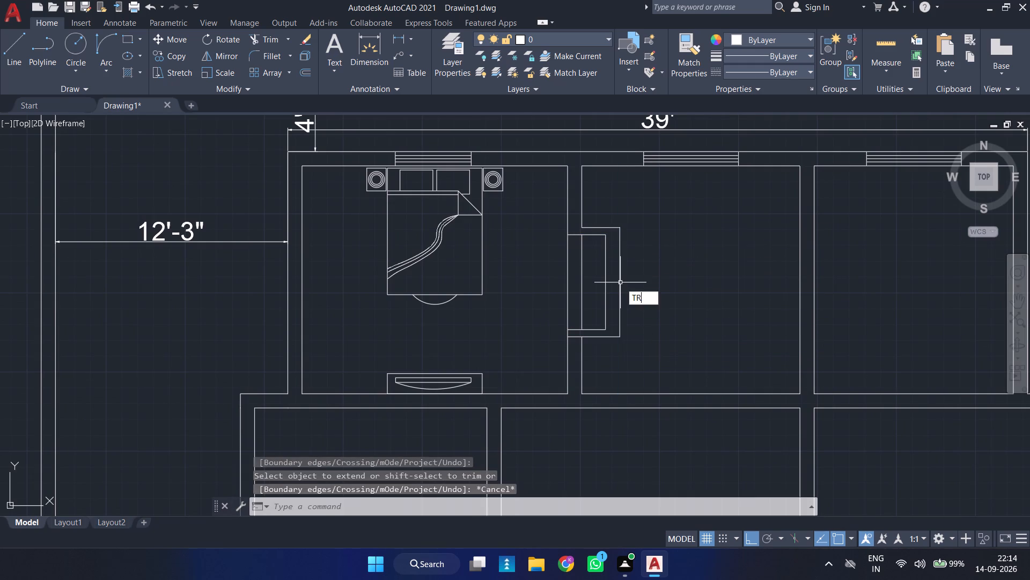
key("space")
left_click(583, 283)
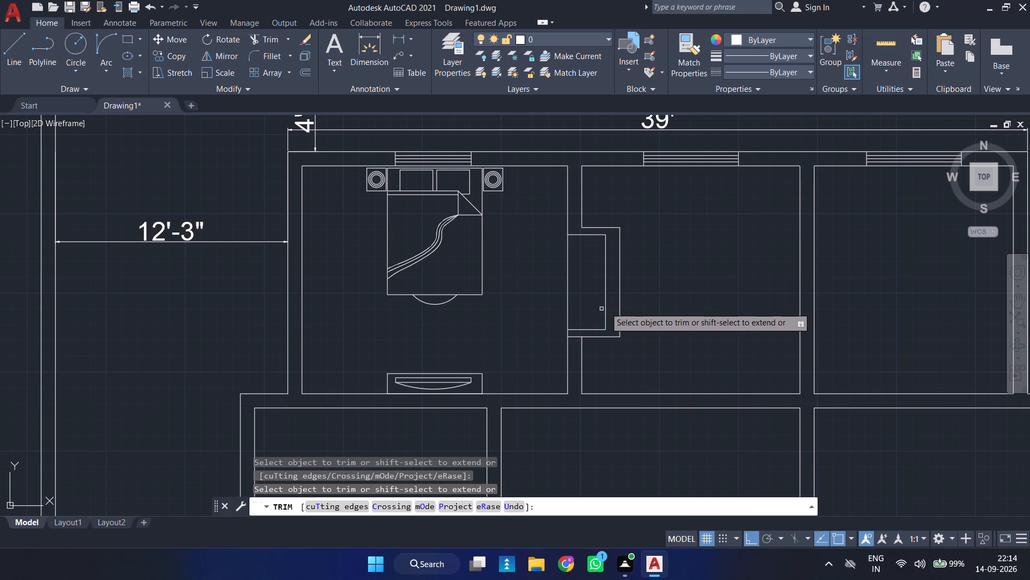
scroll(609, 306, "down", 1)
middle_click_drag(622, 356, 633, 314)
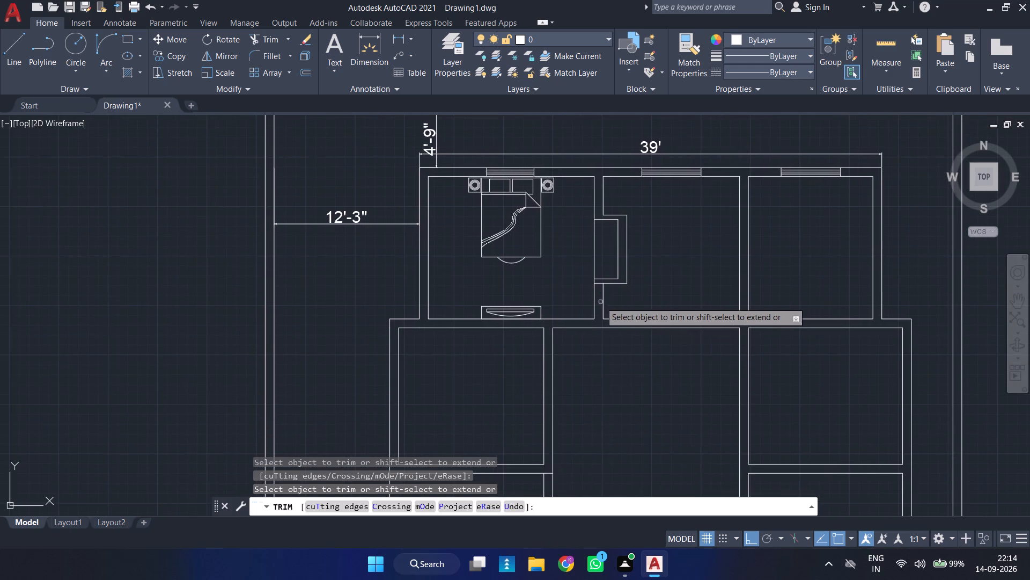
scroll(601, 299, "up", 1)
left_click(613, 294)
left_click(580, 297)
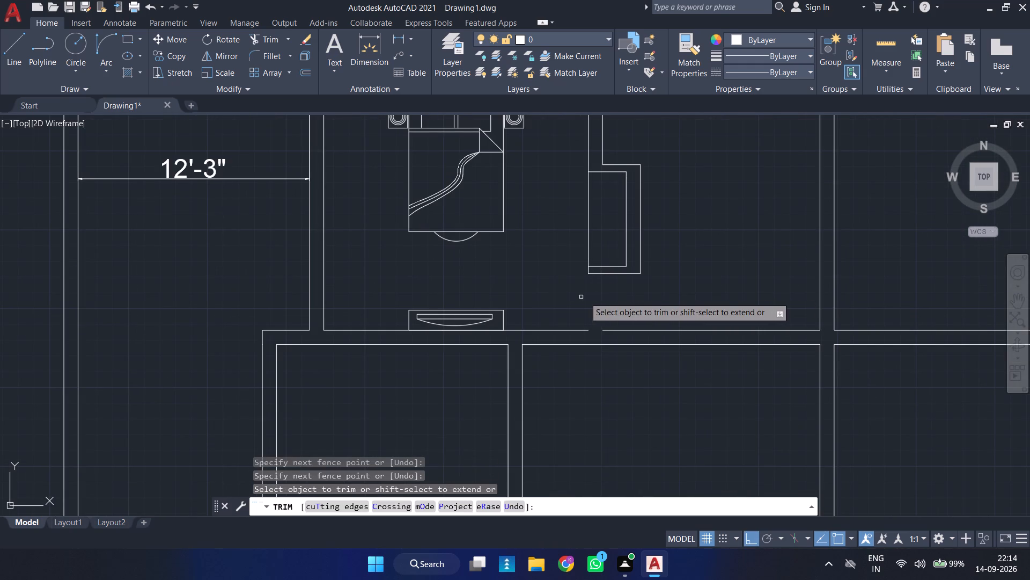
key("Escape")
Close the gap in the horizontal wall line below the niche with a line and join the three segments into one.
key("l")
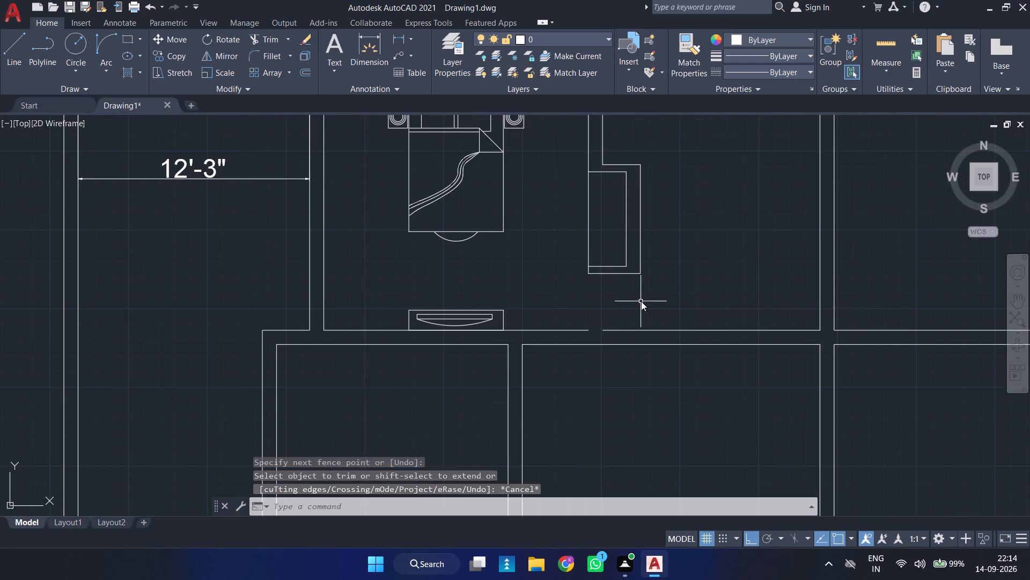
key("Return")
left_click(605, 332)
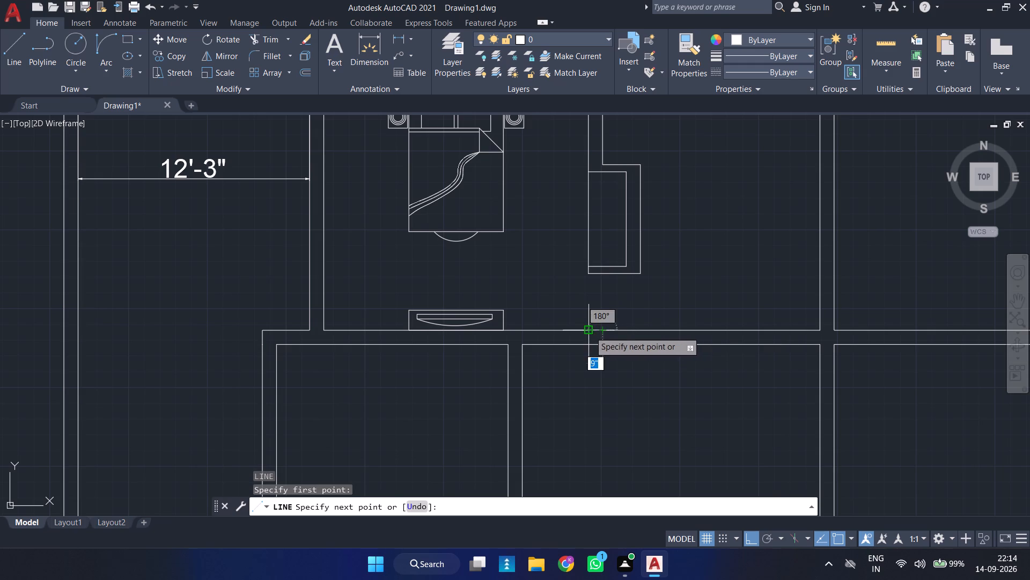
left_click(590, 331)
key("Escape")
left_click_drag(636, 324, 632, 331)
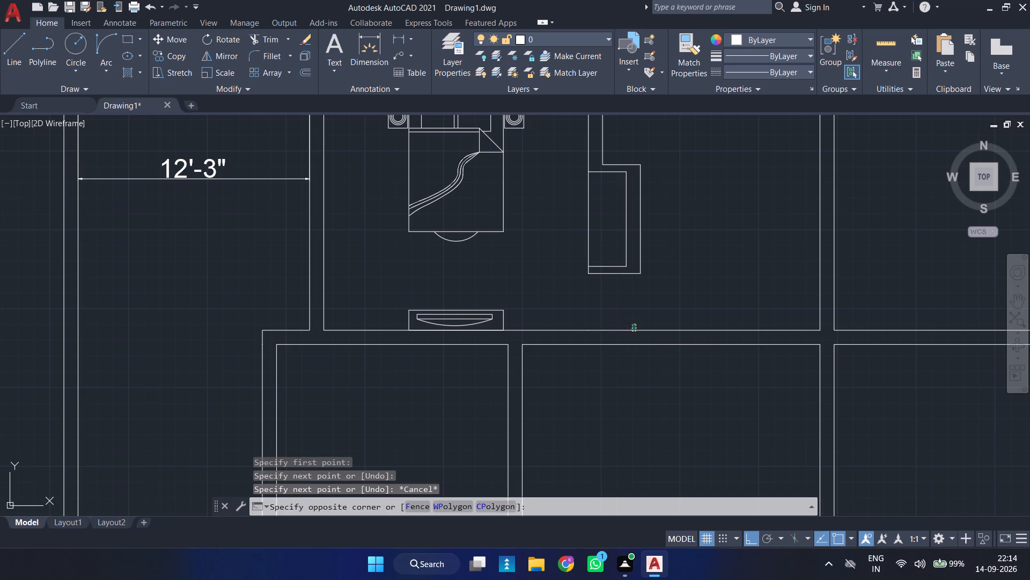
left_click(572, 332)
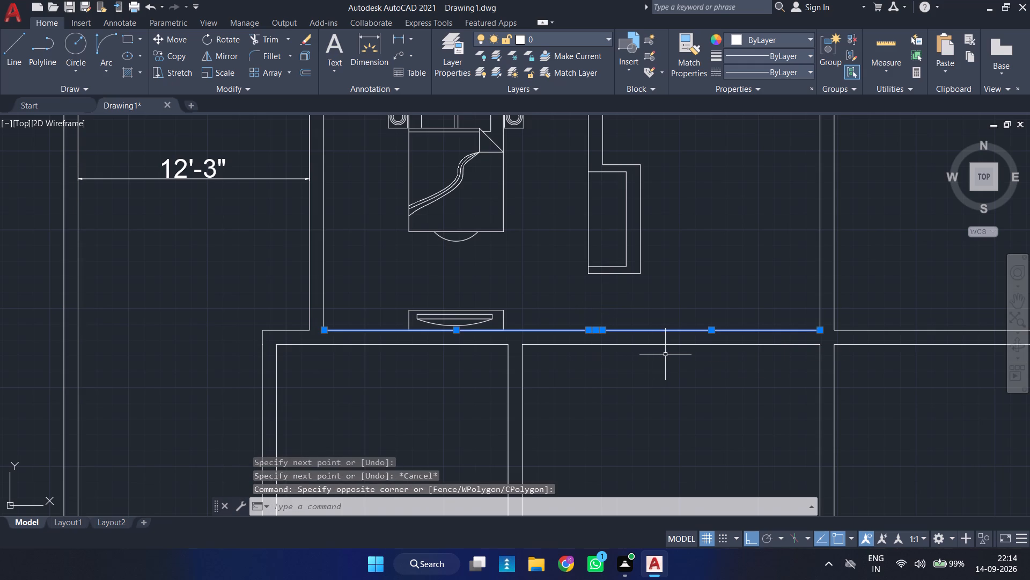
key("j")
key("Return")
Offset the top and right inner wall lines of the upper-right room 2' into the room.
scroll(672, 345, "down", 3)
middle_click_drag(668, 361, 665, 388)
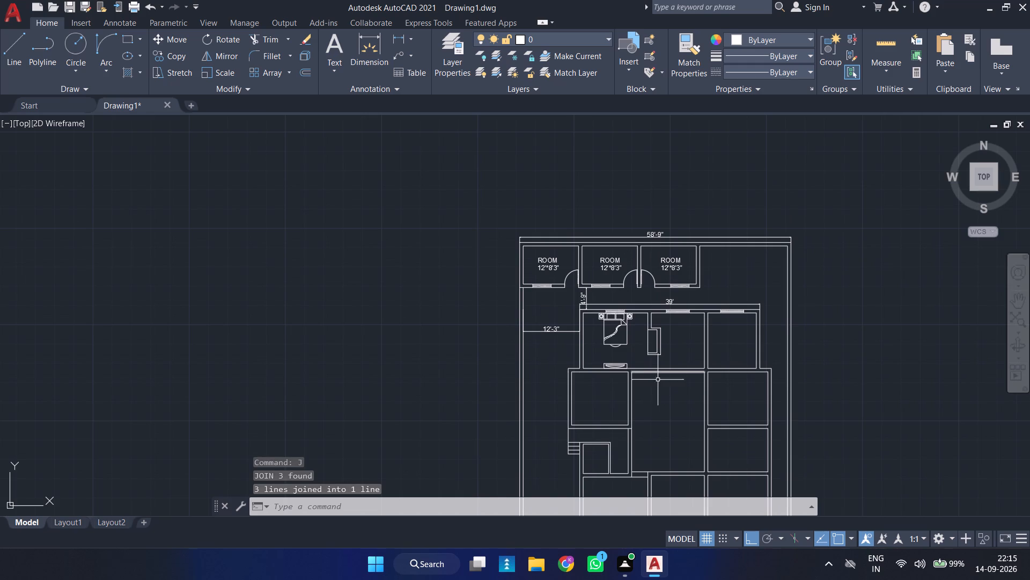
scroll(656, 361, "up", 2)
middle_click_drag(657, 361, 615, 368)
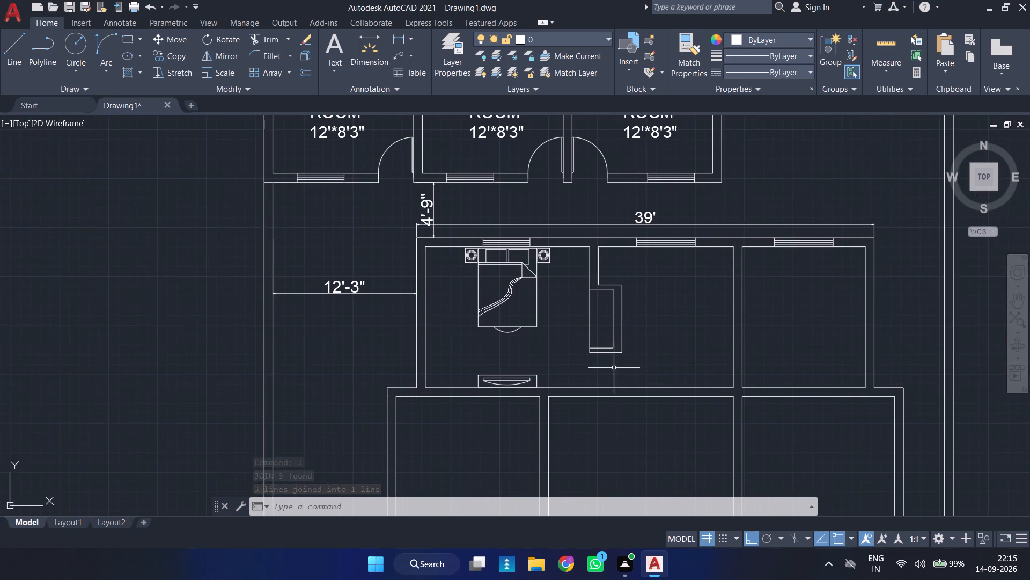
scroll(606, 367, "up", 1)
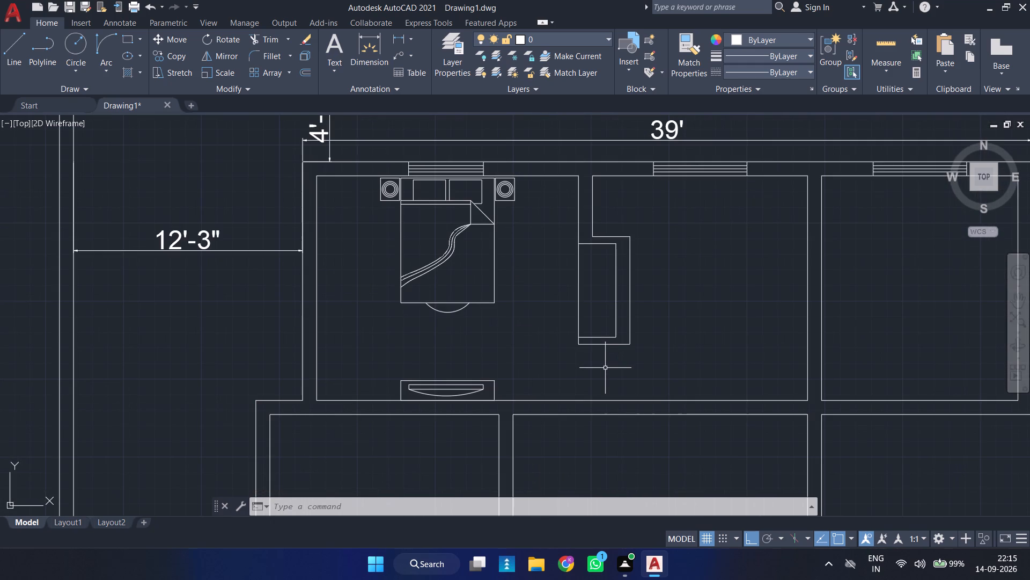
key("o")
key("Return")
type("2'")
key("Return")
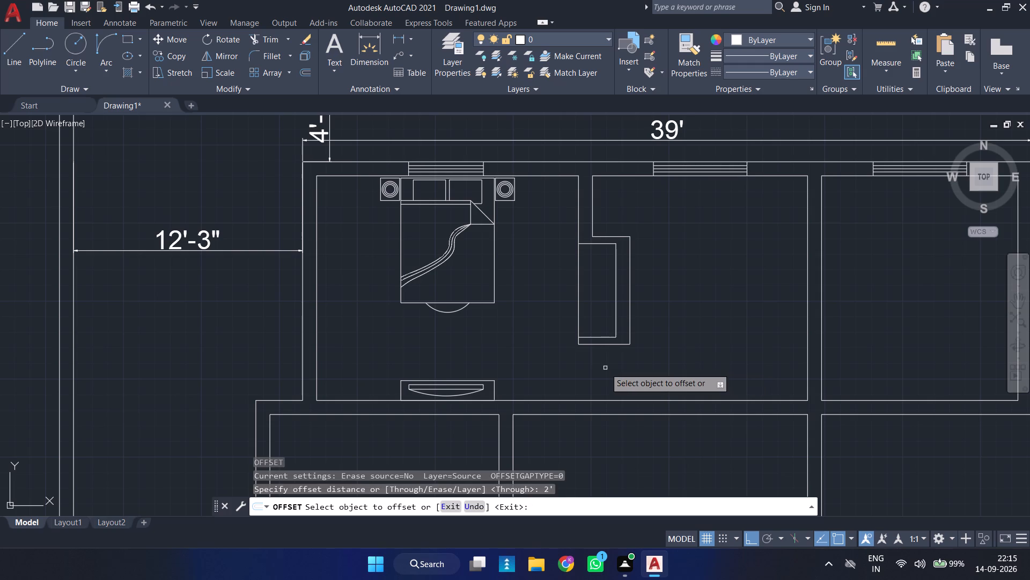
scroll(709, 266, "down", 2)
middle_click_drag(708, 281, 515, 277)
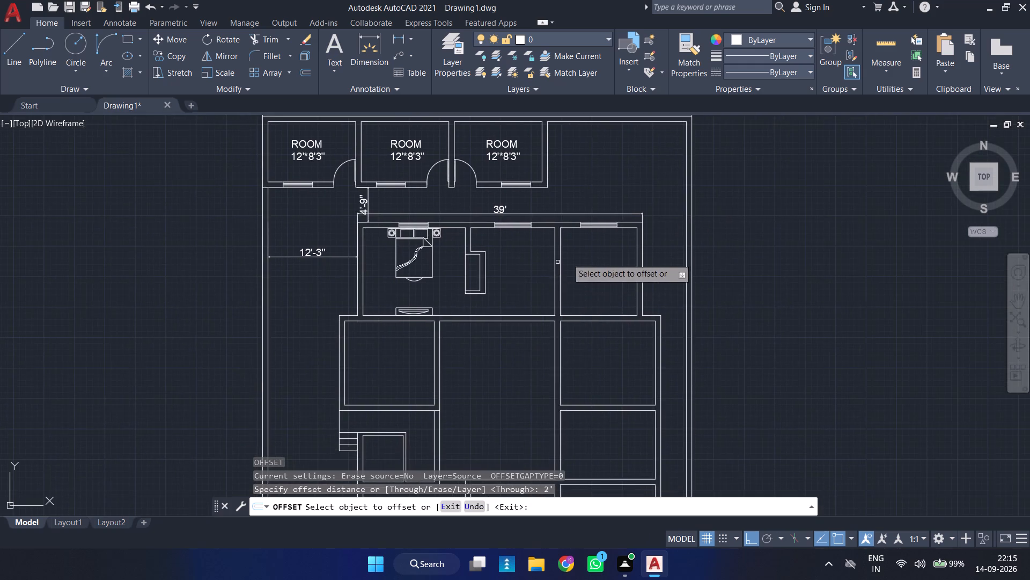
scroll(581, 254, "up", 2)
left_click(549, 187)
left_click(565, 263)
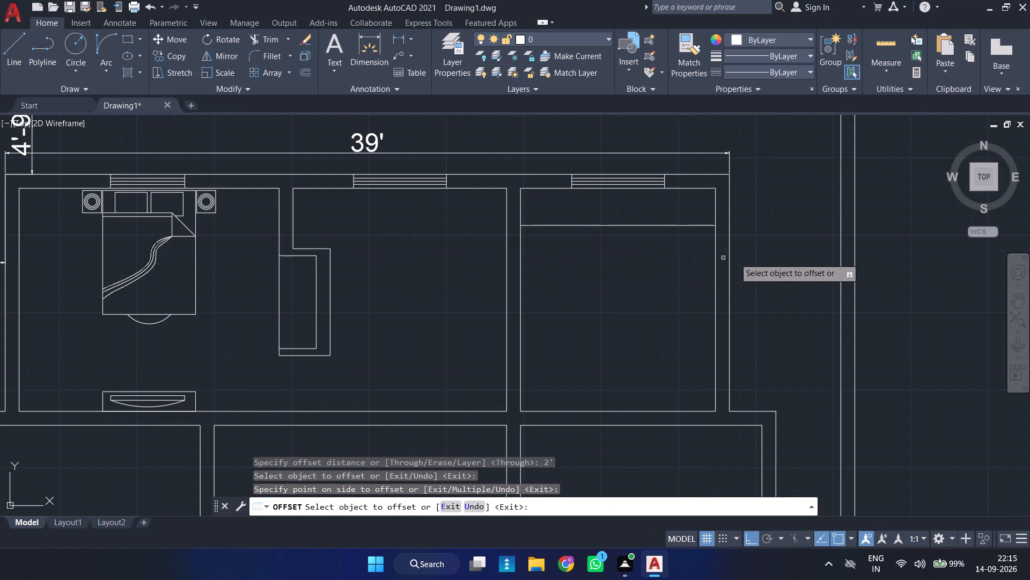
left_click(715, 266)
left_click(653, 278)
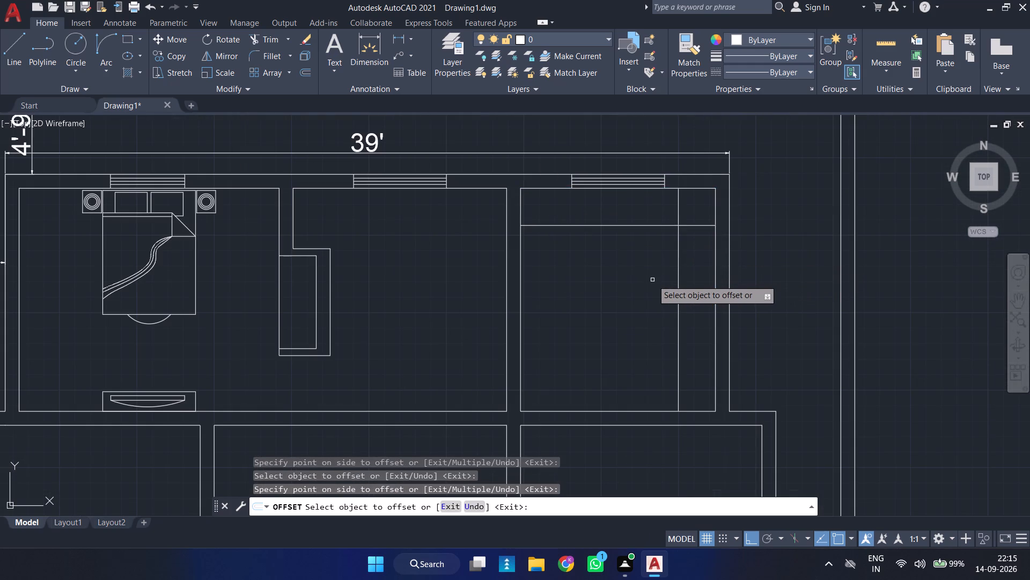
key("Escape")
Trim the ends of the two offset lines past their intersection in the upper-right room's corner.
type("TR")
key("Return")
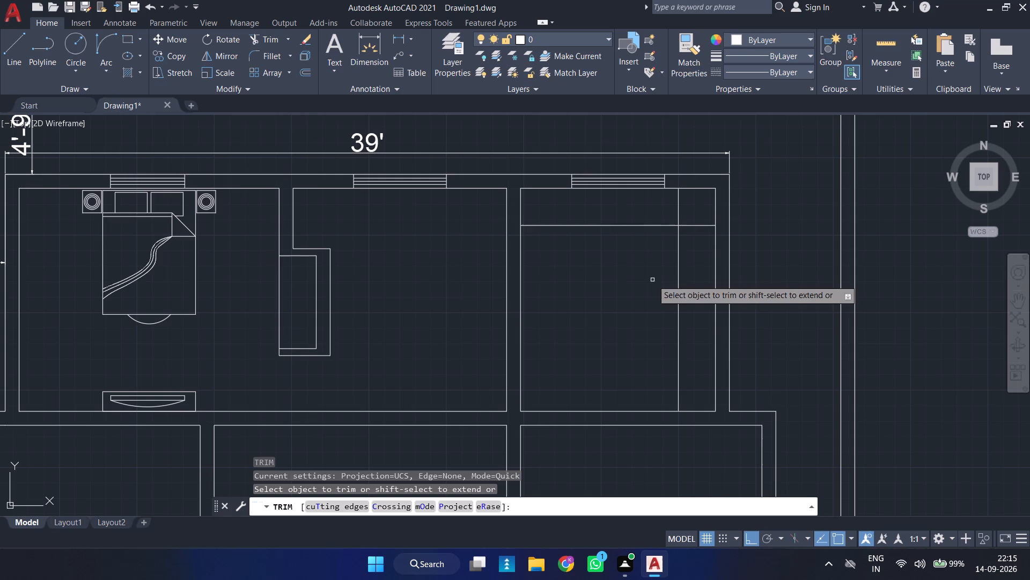
left_click_drag(664, 207, 695, 241)
scroll(691, 233, "down", 3)
scroll(642, 270, "up", 1)
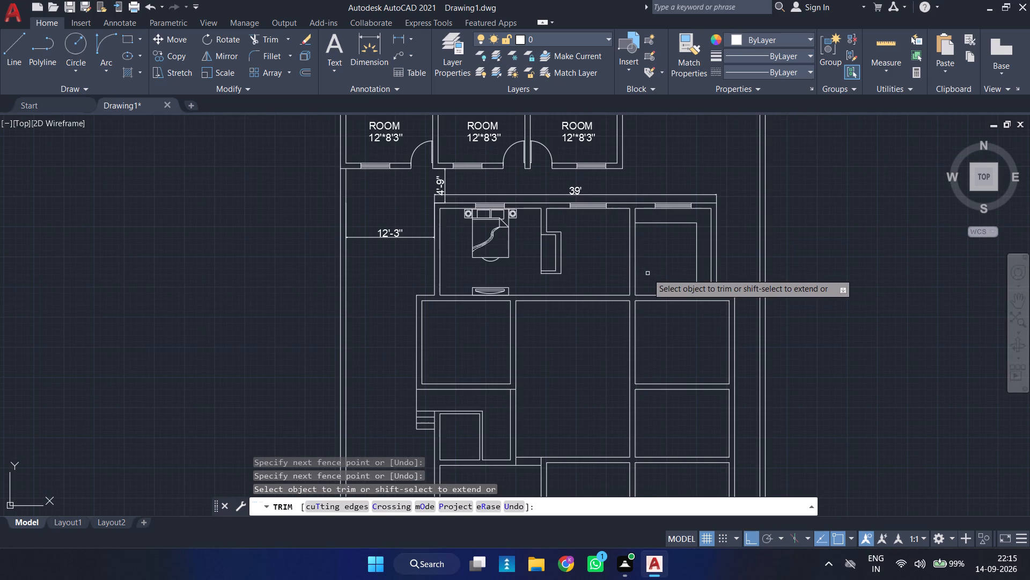
key("Escape")
Measure the opening between the niche's lower edge and the horizontal wall below with a linear dimension.
scroll(607, 280, "up", 2)
middle_click_drag(606, 280, 584, 293)
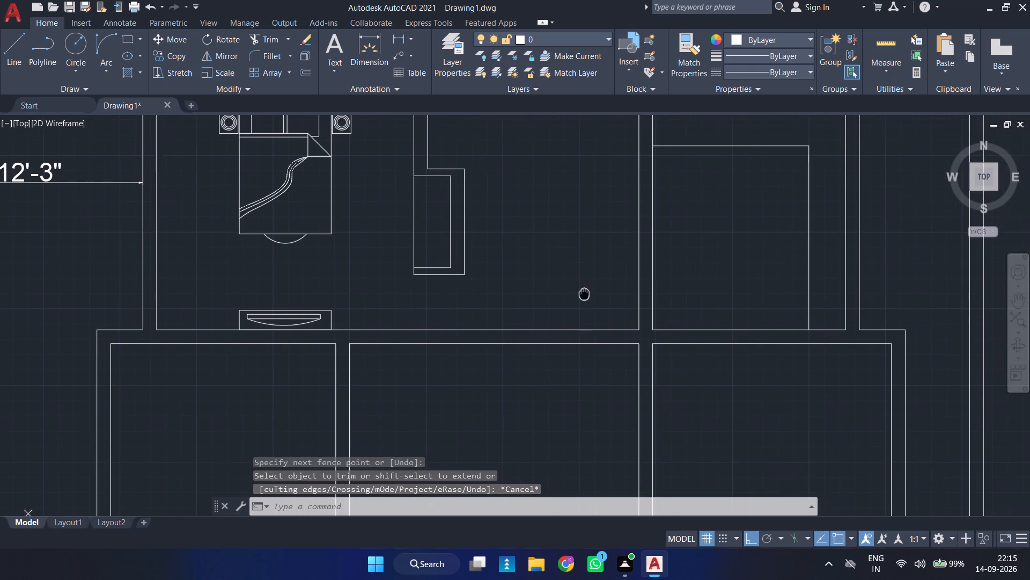
middle_click_drag(584, 293, 584, 293)
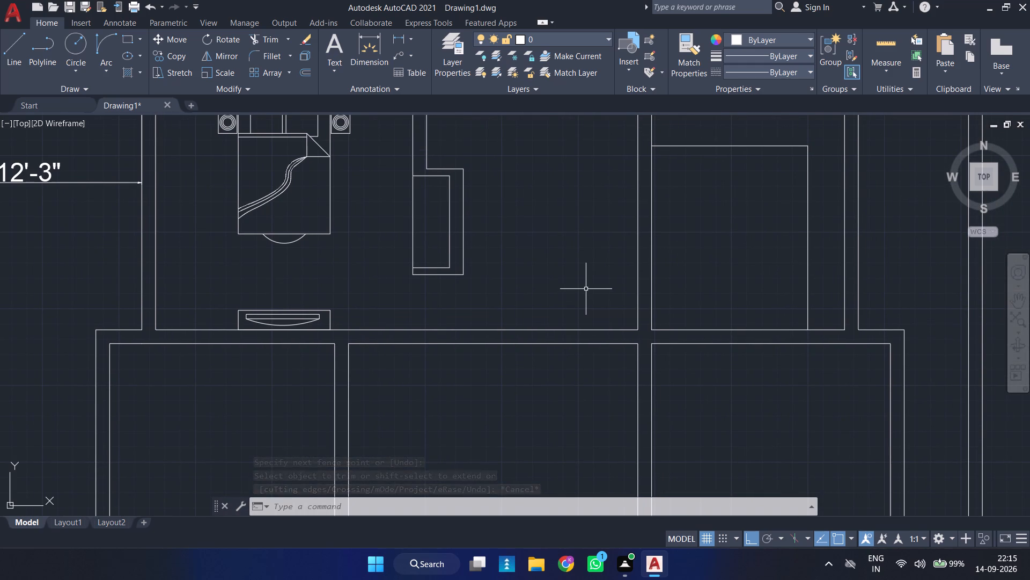
left_click(405, 38)
left_click(409, 277)
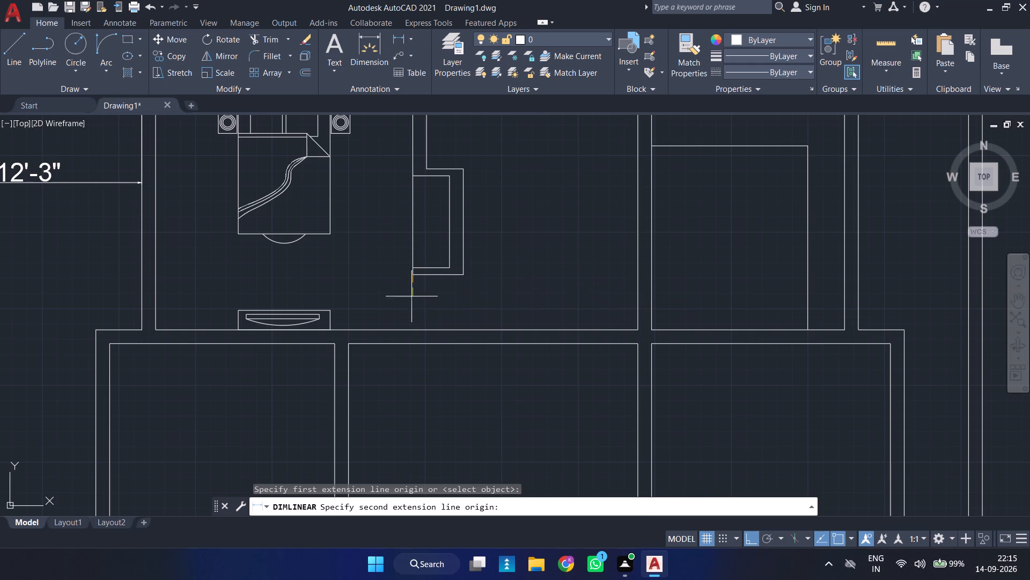
left_click(410, 329)
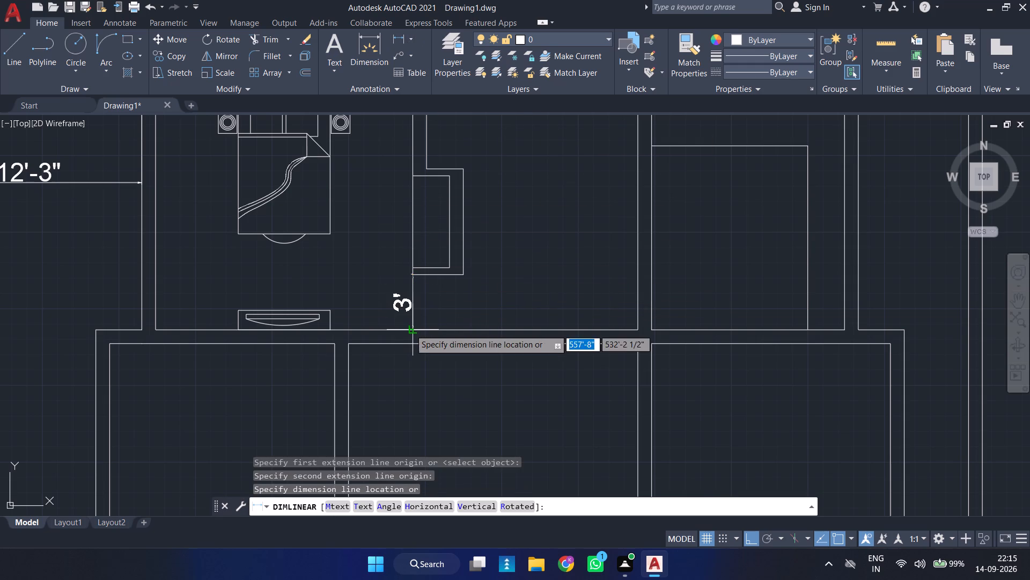
key("Escape")
Copy the middle top room's door to the empty area outside the plan's right boundary wall.
scroll(444, 306, "down", 3)
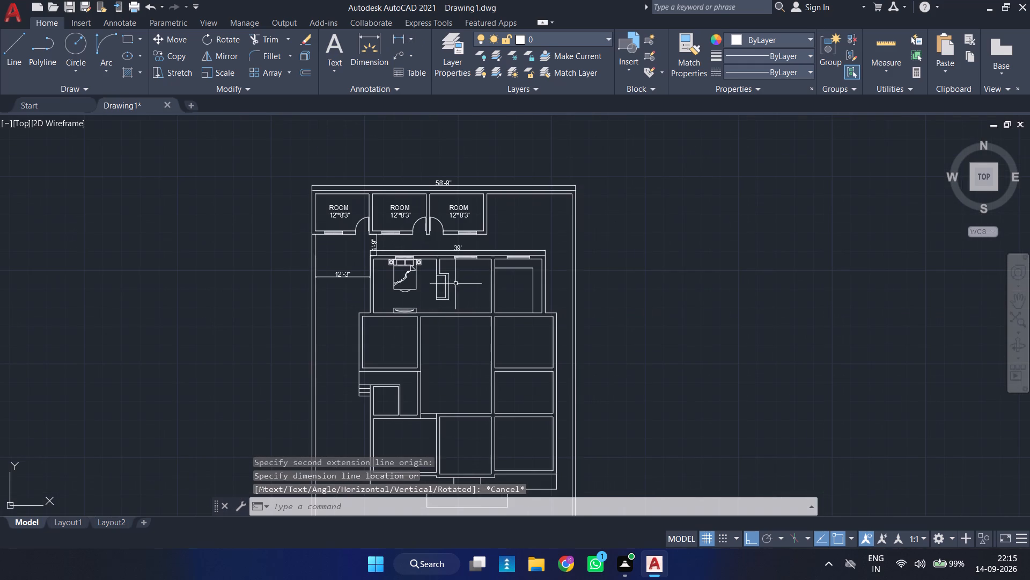
scroll(424, 238, "up", 2)
left_click(408, 201)
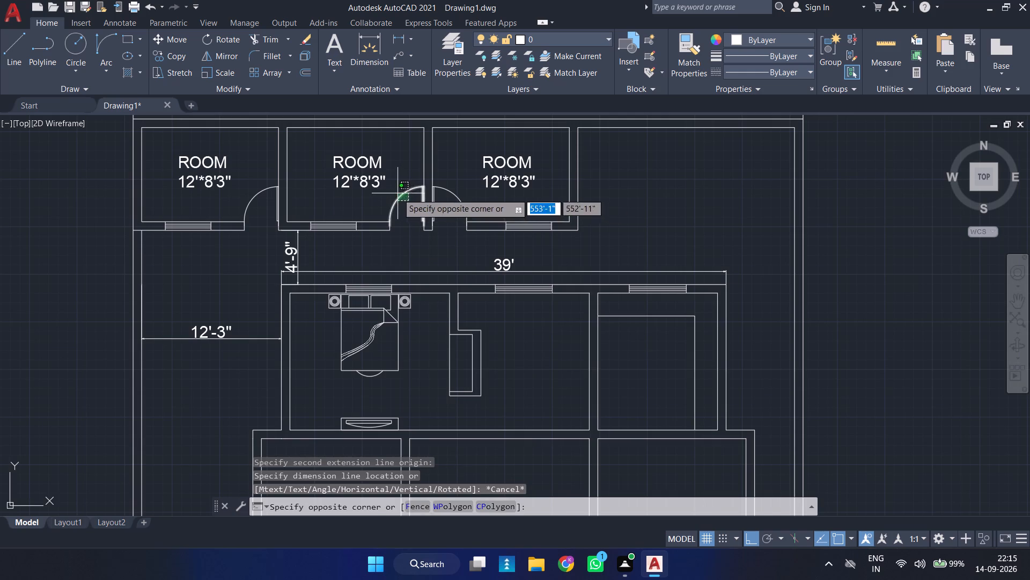
left_click(398, 193)
key("c")
key("o")
key("Return")
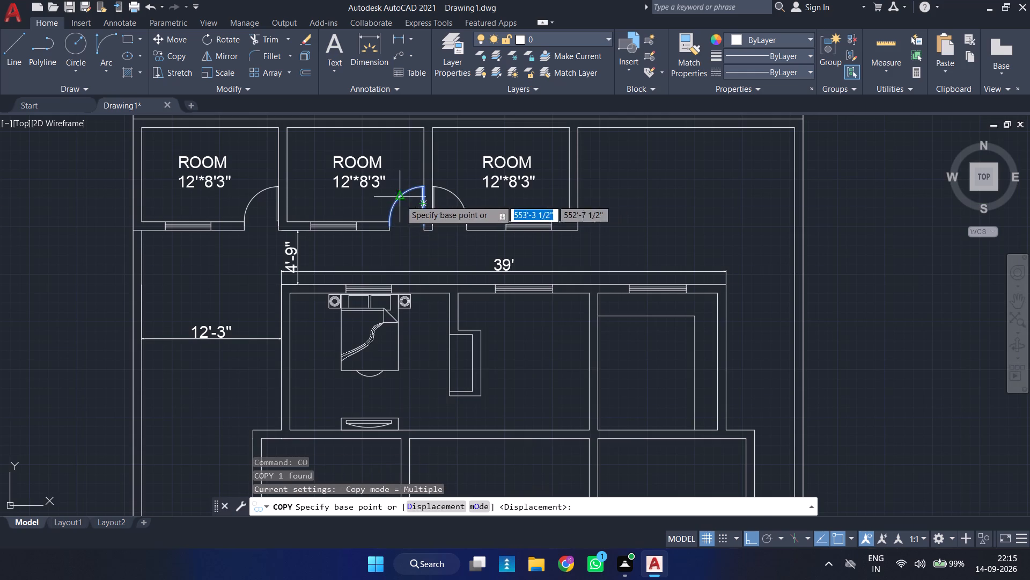
left_click(392, 227)
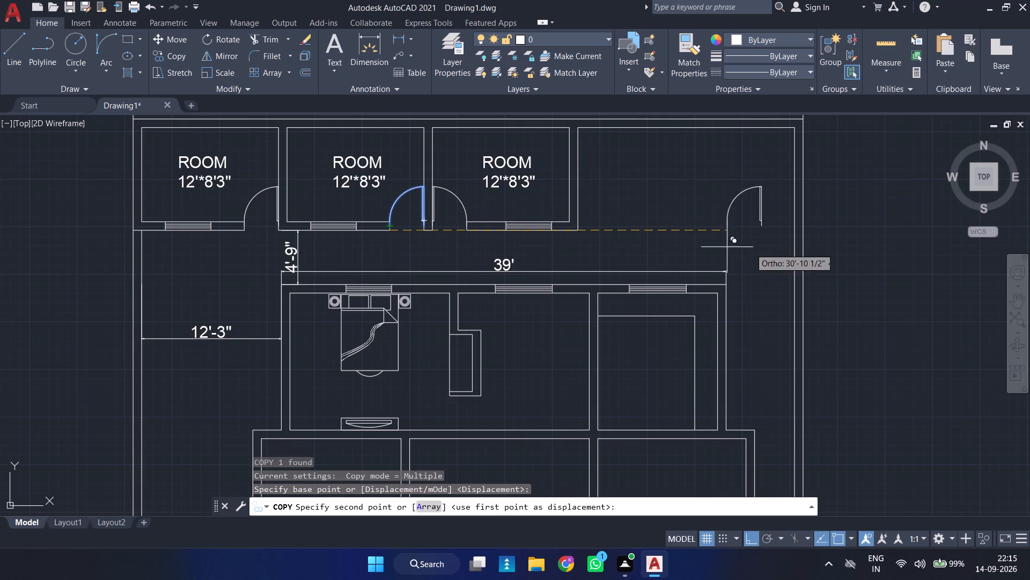
left_click(823, 254)
key("Escape")
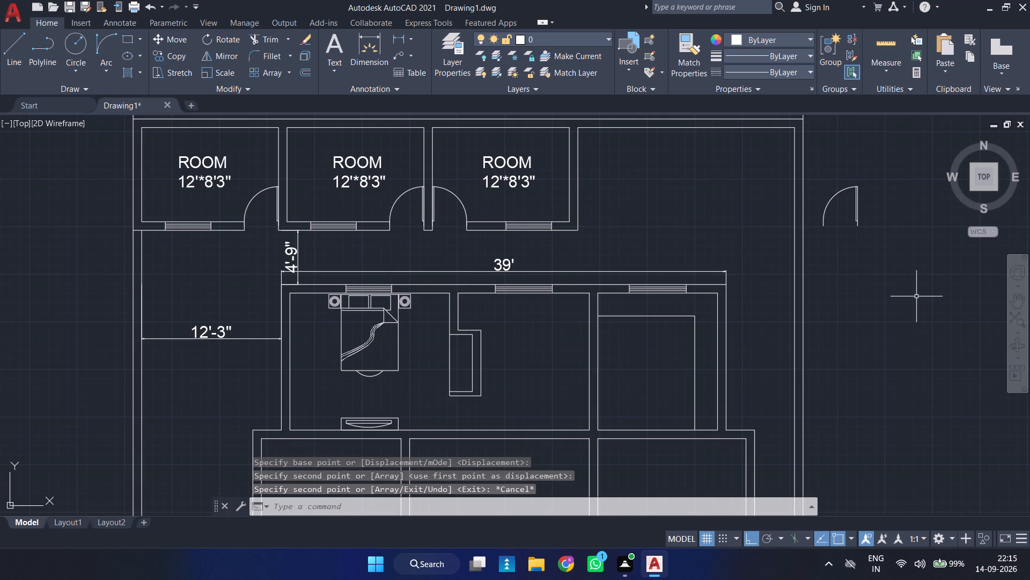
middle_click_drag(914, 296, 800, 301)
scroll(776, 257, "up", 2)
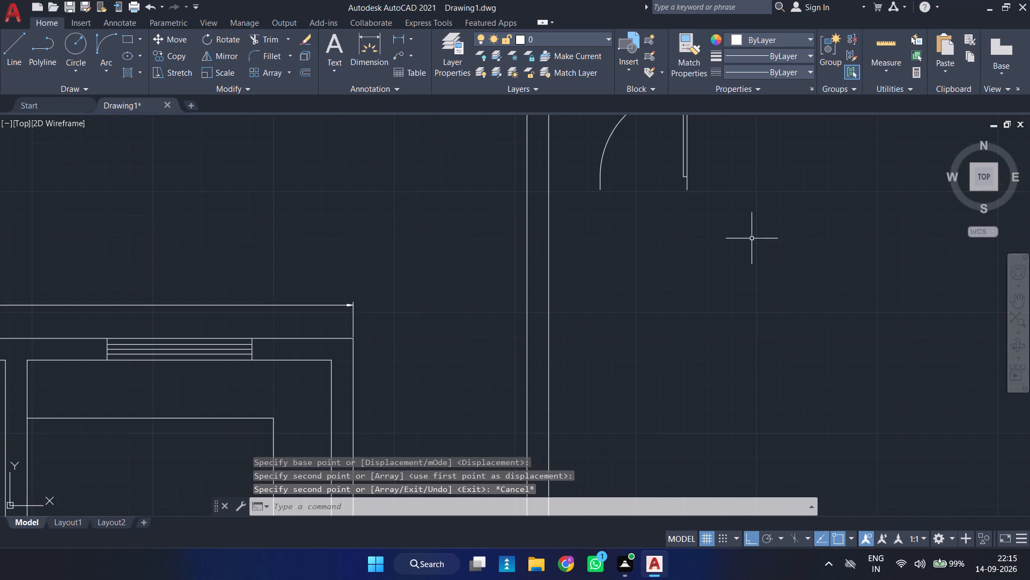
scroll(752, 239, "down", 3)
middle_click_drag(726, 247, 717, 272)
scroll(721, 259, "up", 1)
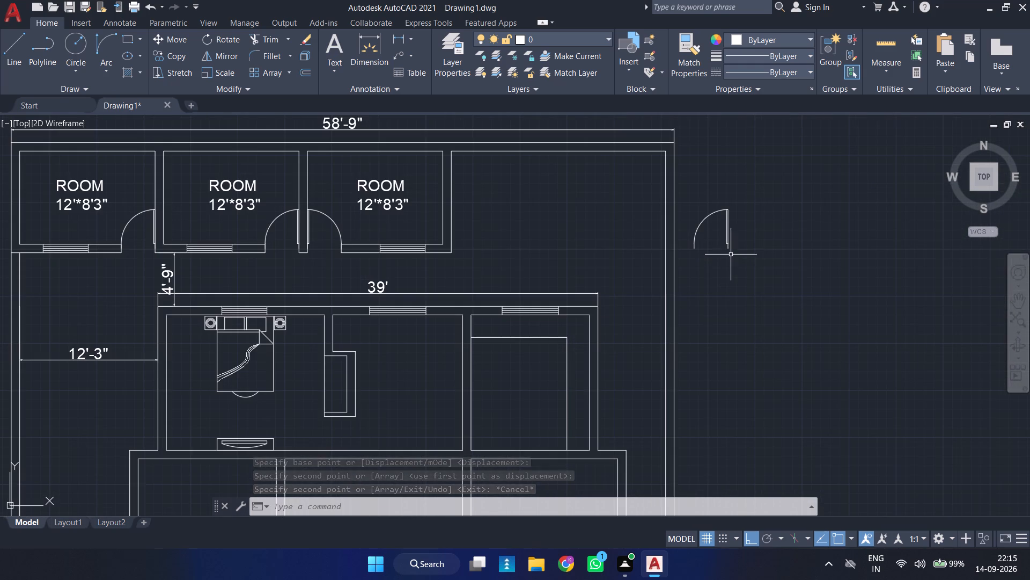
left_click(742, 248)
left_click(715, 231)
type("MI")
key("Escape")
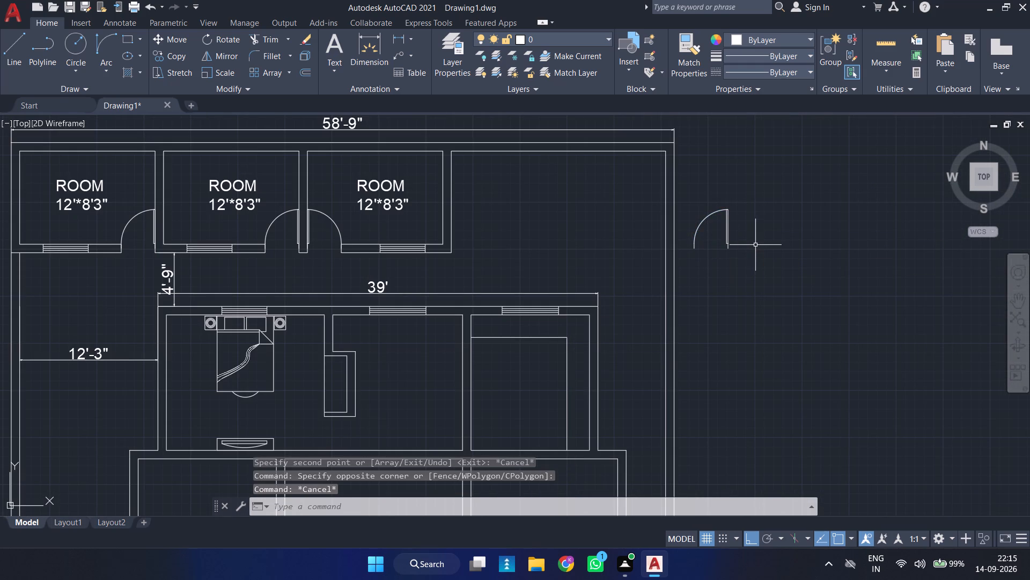
Rotate the copied door 270° about its lower hinge-side corner.
type("RO")
key("space")
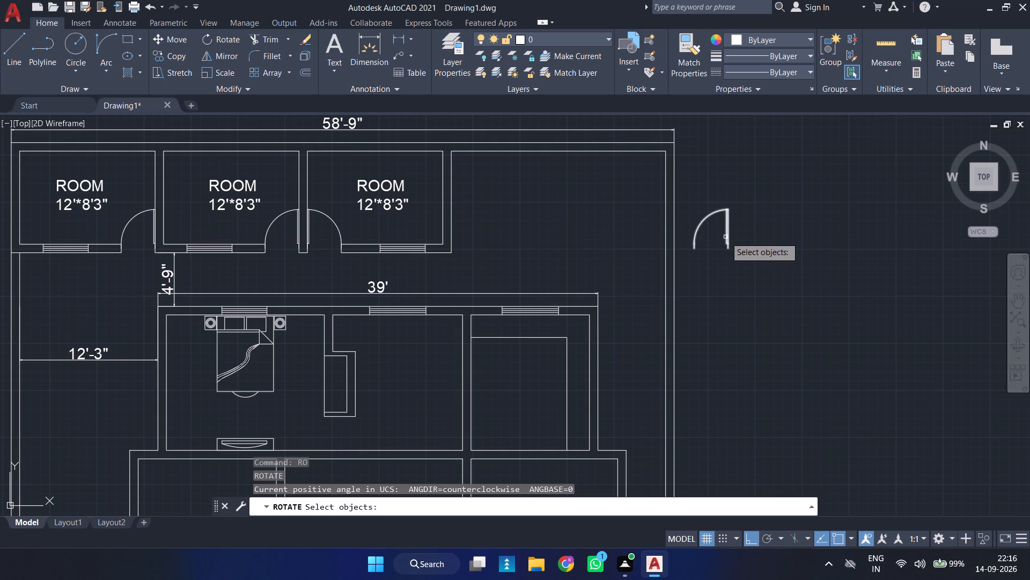
left_click(725, 237)
right_click(725, 236)
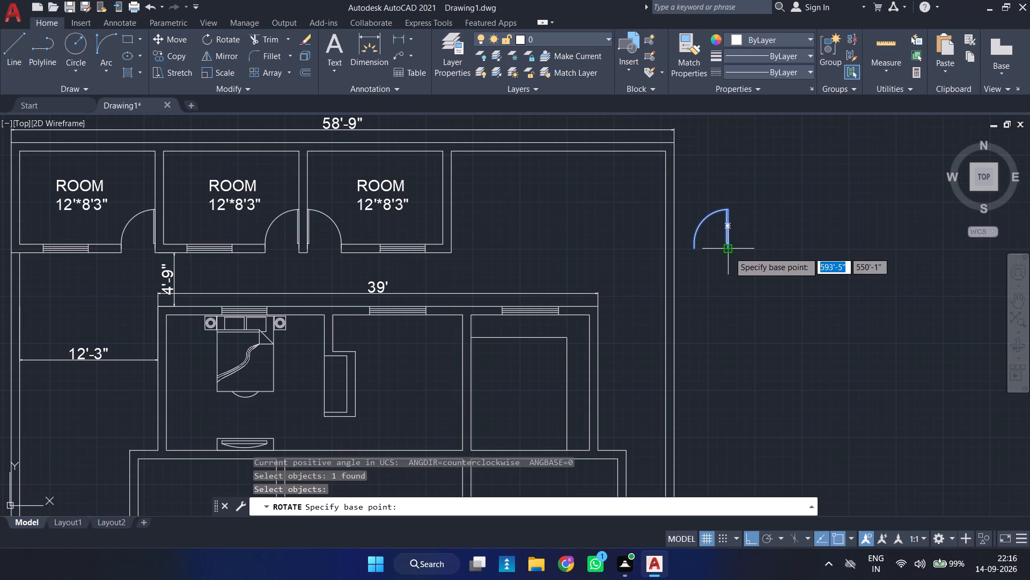
left_click(729, 250)
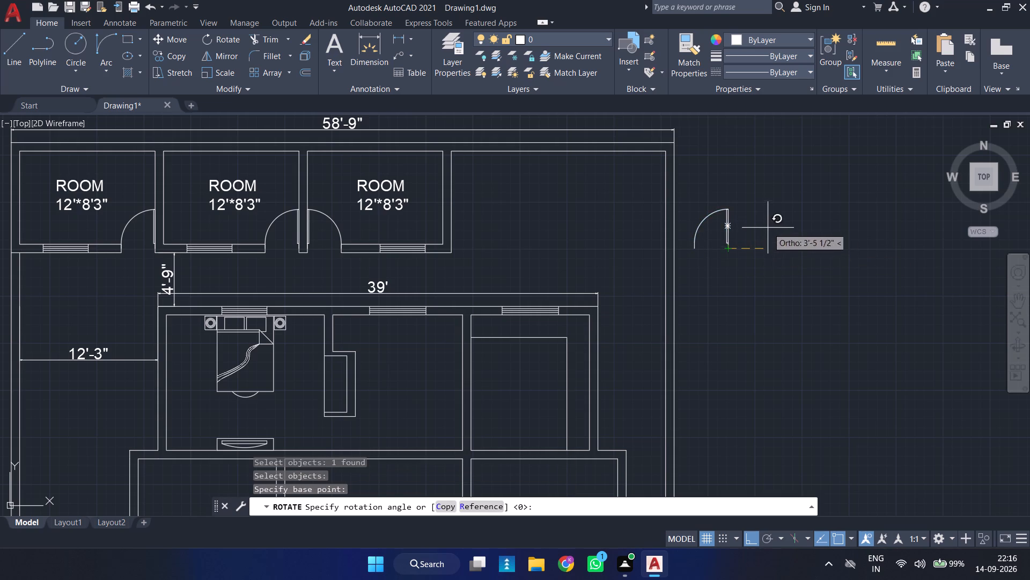
left_click(737, 345)
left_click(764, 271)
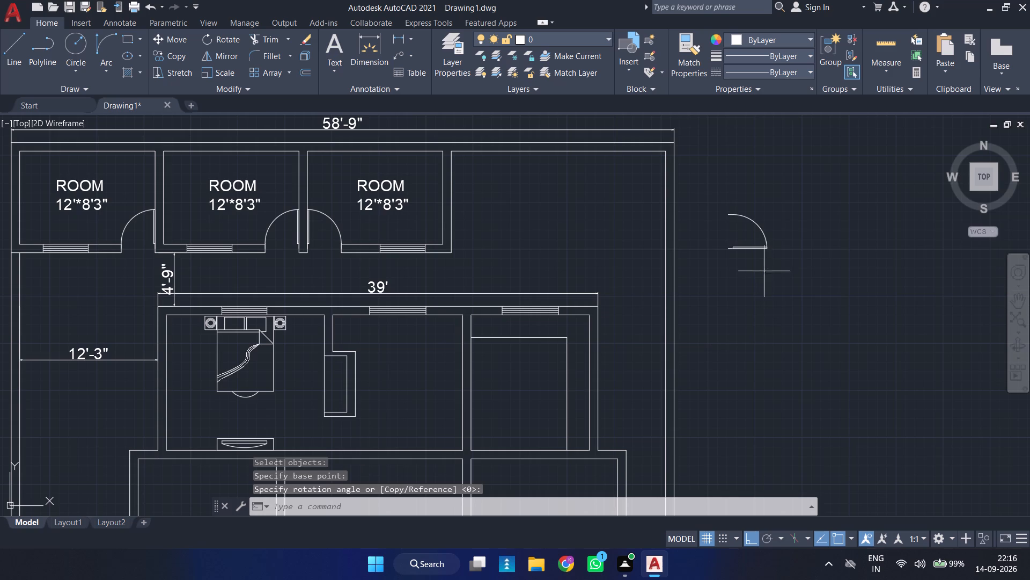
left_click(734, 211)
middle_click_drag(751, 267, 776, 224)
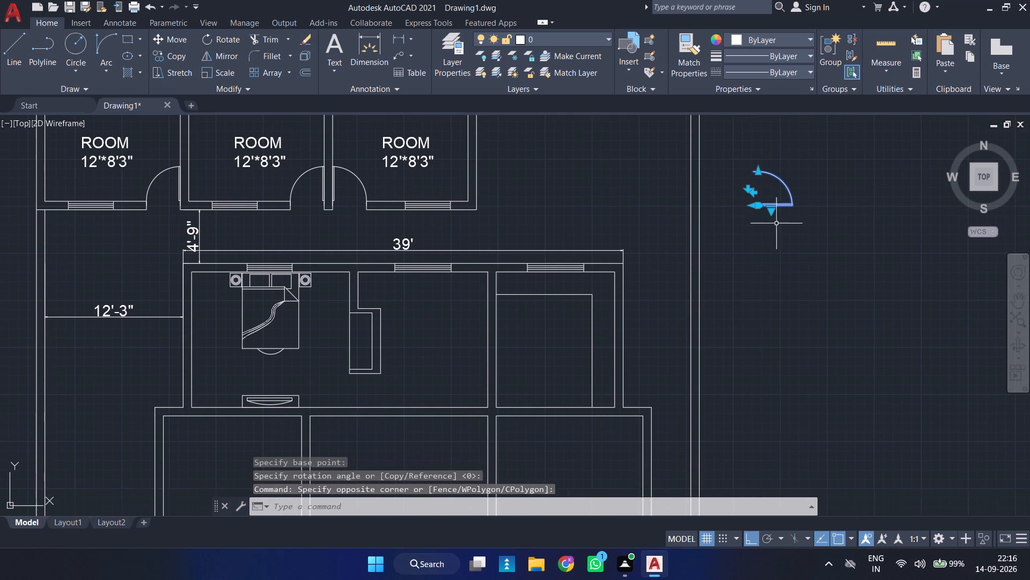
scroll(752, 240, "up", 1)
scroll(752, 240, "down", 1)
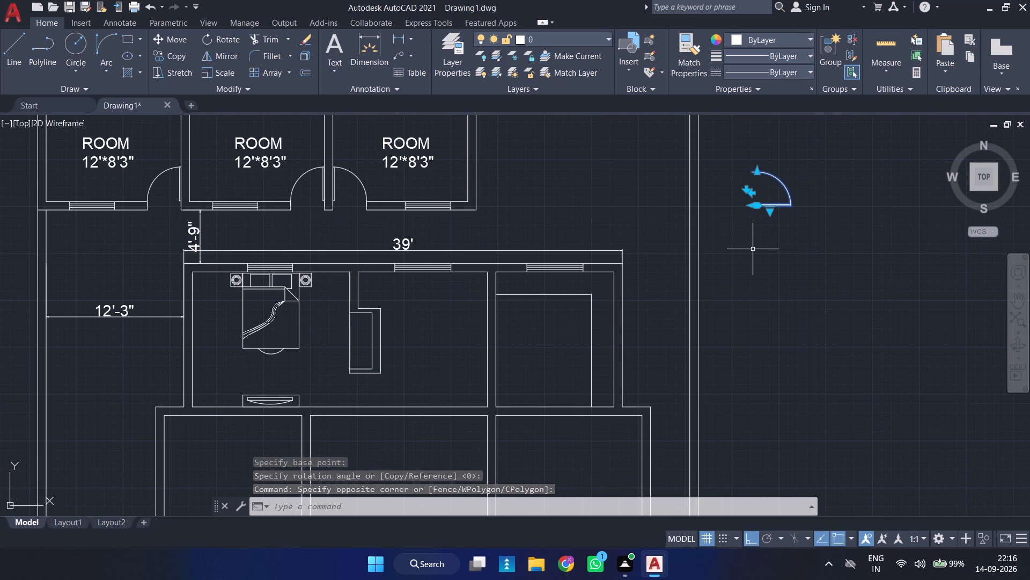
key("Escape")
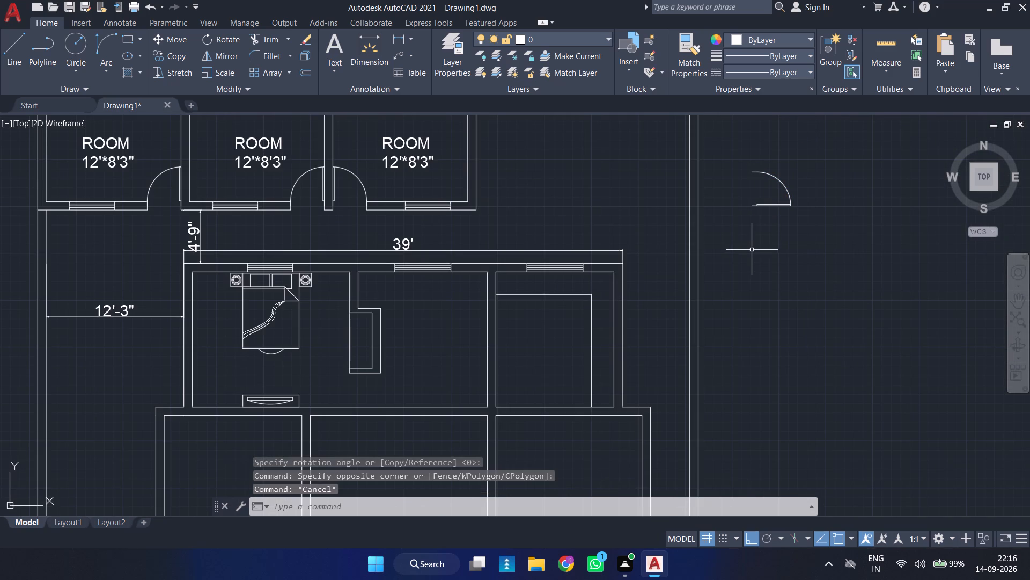
Draw a line closing the lower end of the partition between the middle room and the upper-right room.
key("l")
key("Return")
middle_click_drag(586, 368, 622, 313)
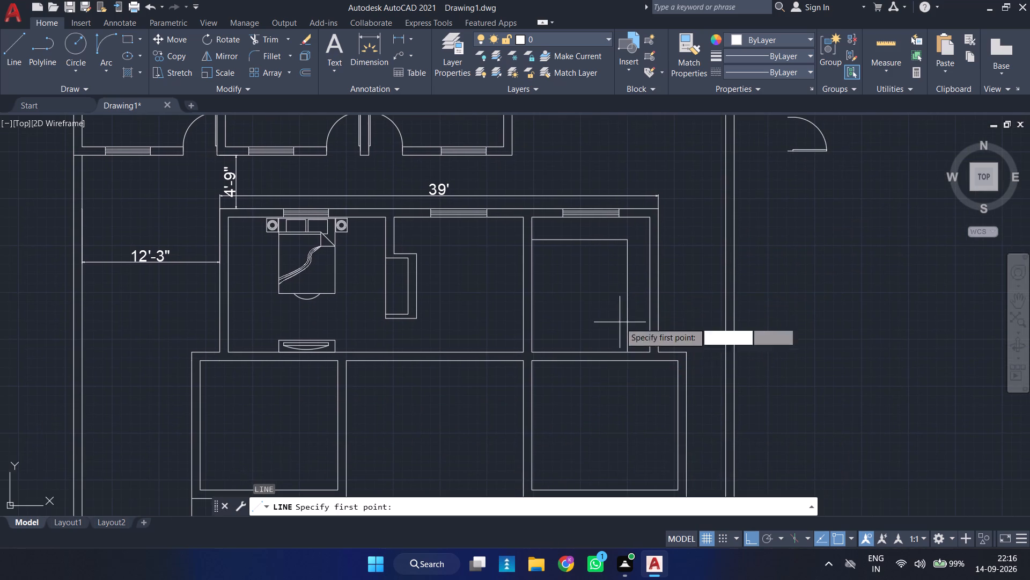
scroll(594, 345, "up", 2)
left_click(407, 366)
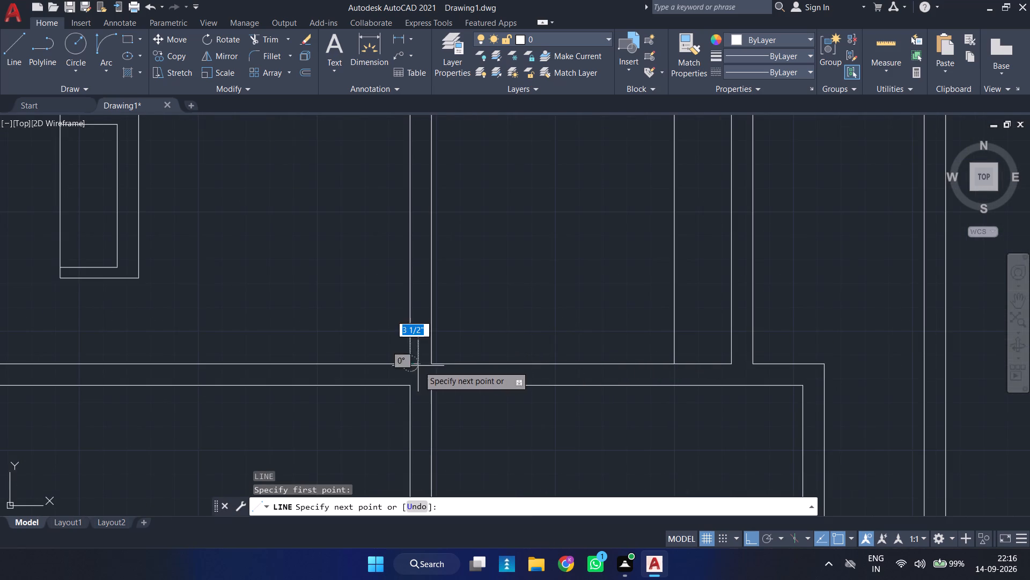
left_click(435, 365)
key("Escape")
scroll(565, 338, "down", 3)
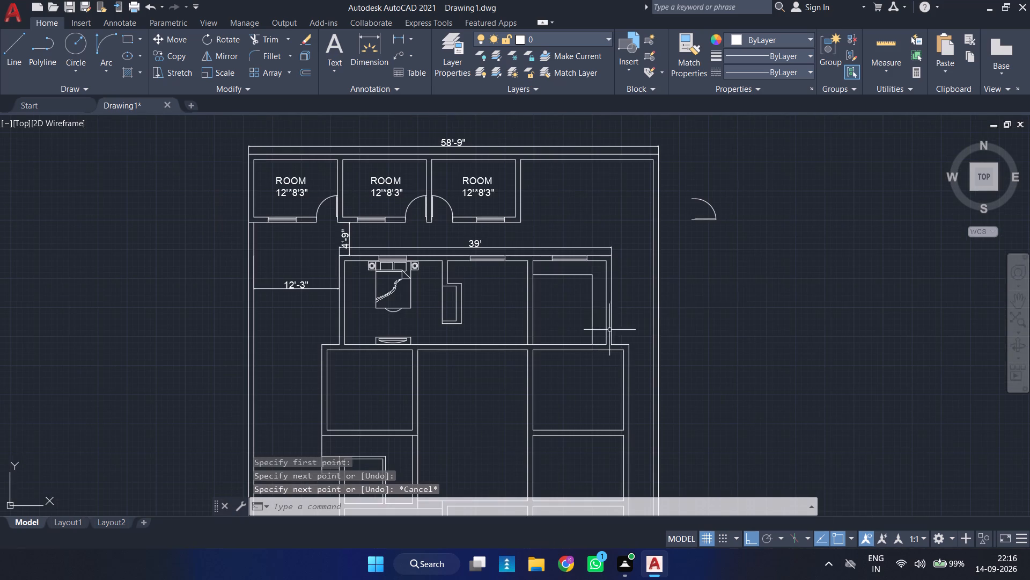
Move the rotated door by its hinge-side corner onto the midpoint of the partition's lower closing line.
left_click(750, 242)
left_click(697, 196)
key("m")
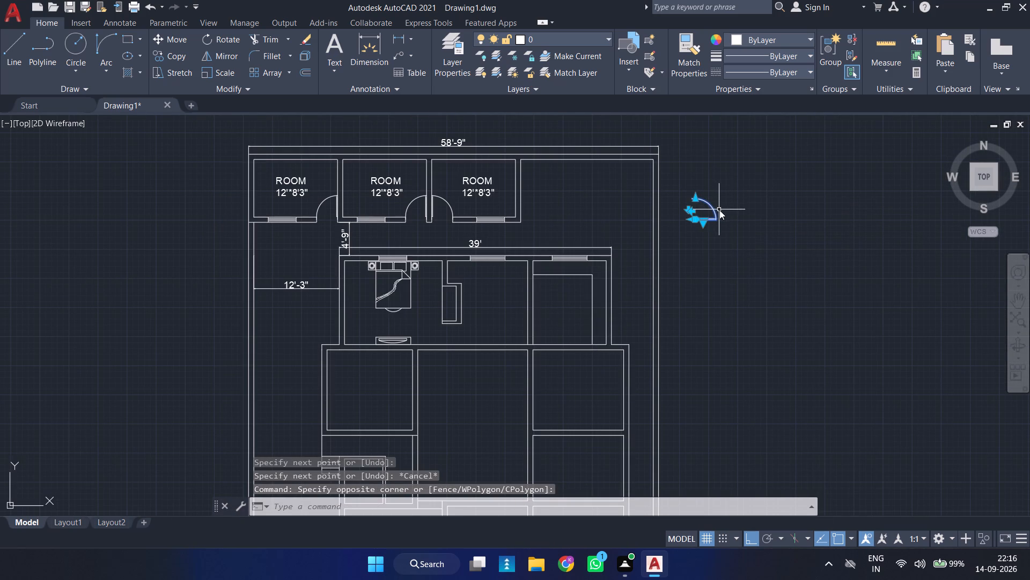
key("Return")
scroll(691, 214, "up", 2)
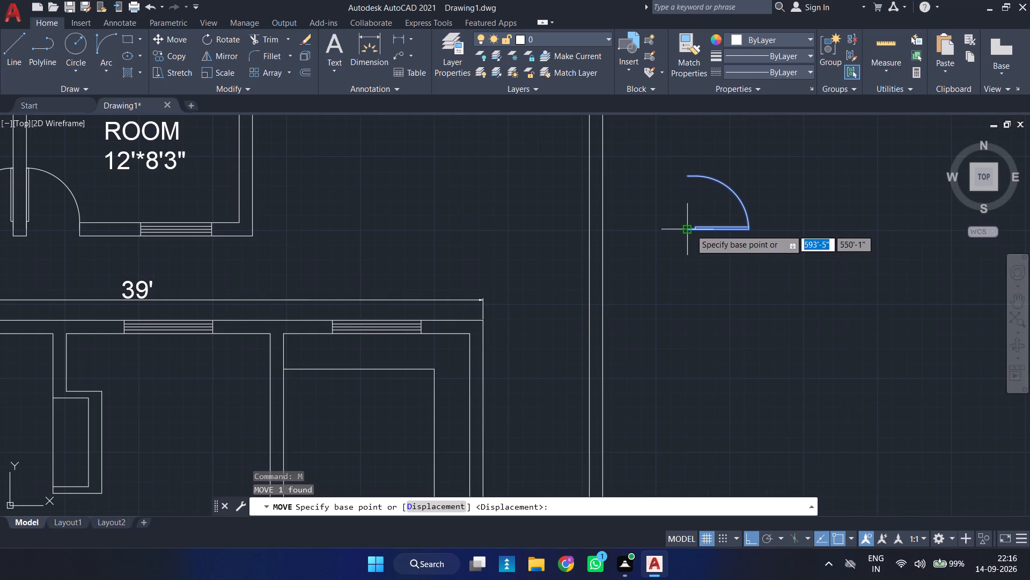
left_click(690, 229)
scroll(585, 287, "down", 3)
scroll(501, 349, "up", 3)
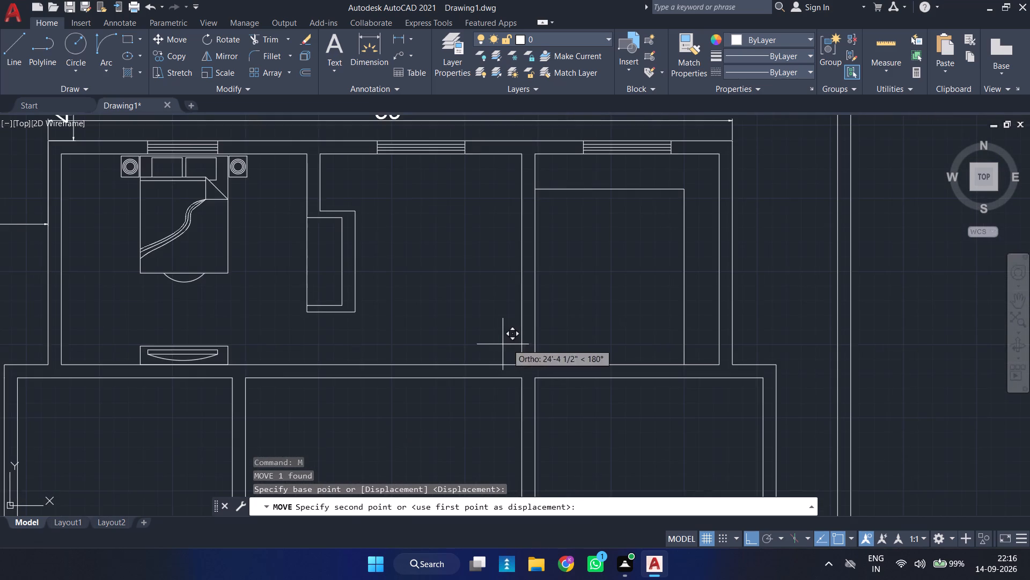
scroll(519, 344, "up", 1)
left_click(531, 378)
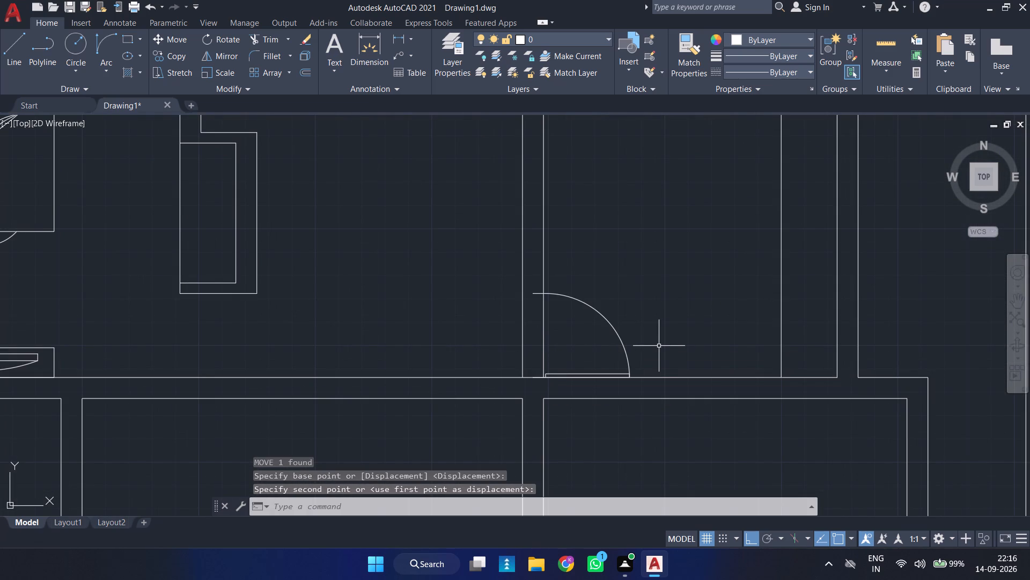
key("Escape")
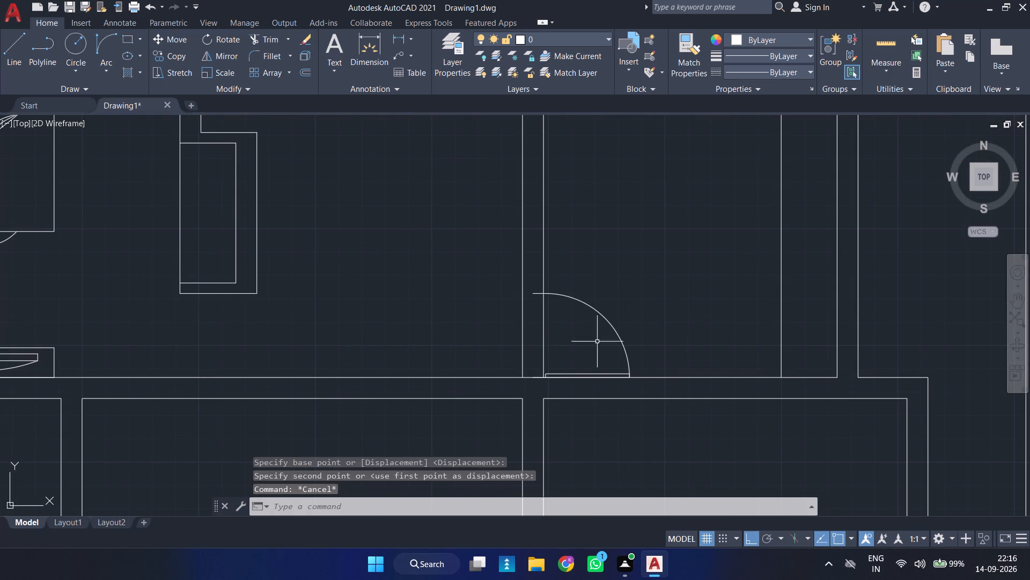
Offset the partition's lower closing line 3' upward to mark the top of the door opening.
left_click(529, 379)
key("o")
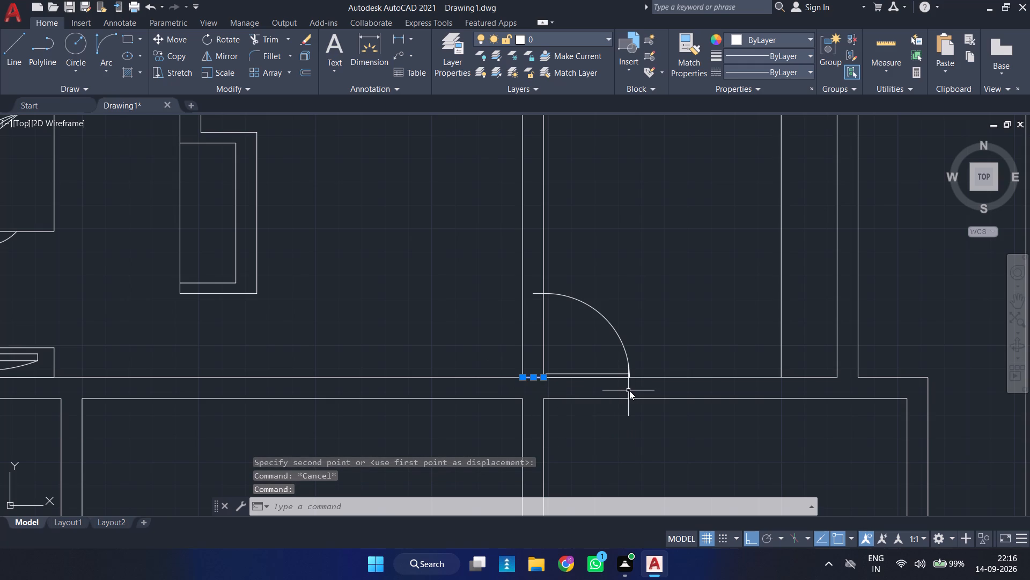
key("Return")
type("3'")
key("Return")
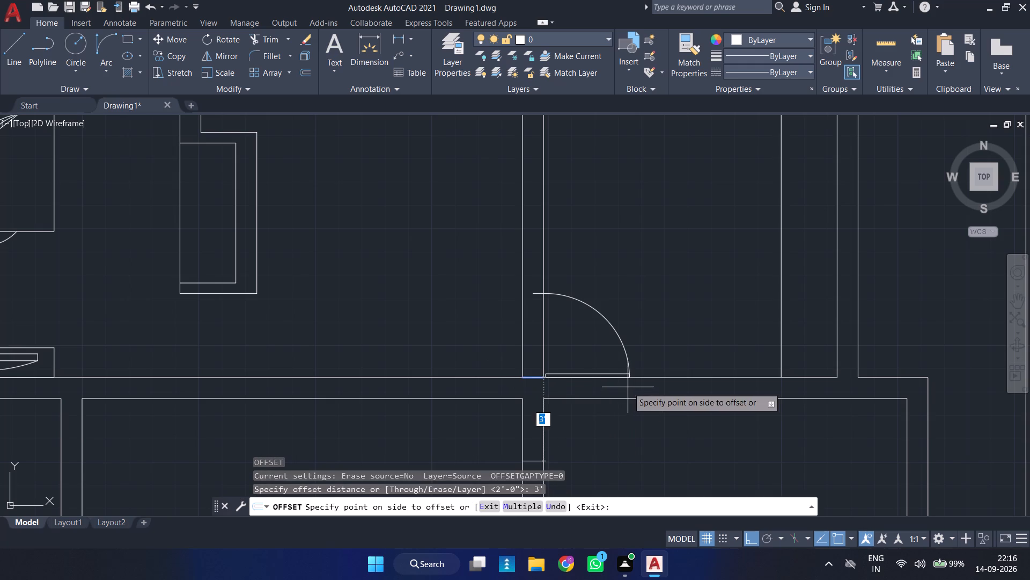
left_click(555, 287)
key("Escape")
scroll(604, 274, "down", 3)
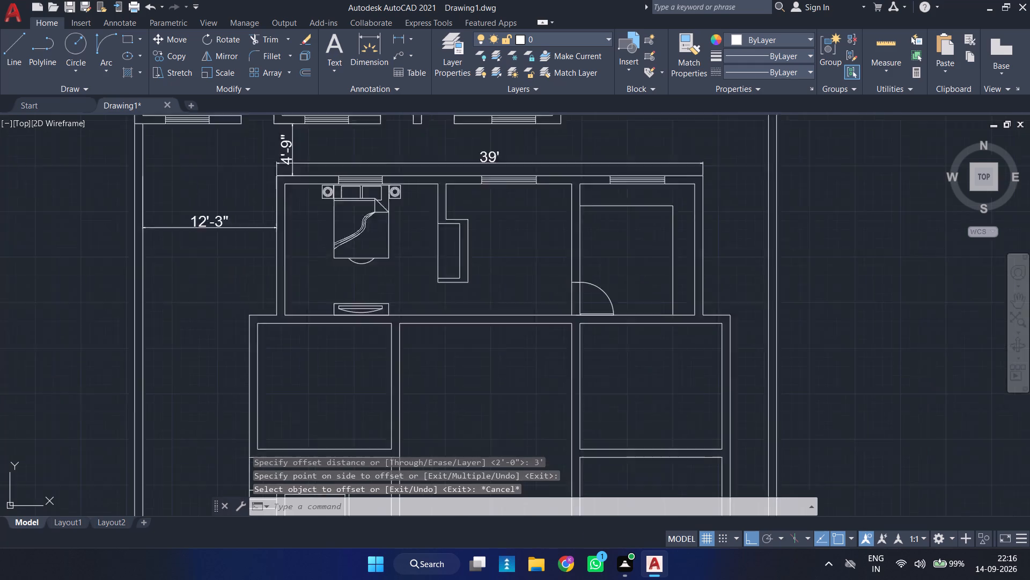
Mirror the door about a vertical axis through the middle room's window centre to the bedroom side, keeping the original.
middle_click_drag(604, 274, 653, 303)
scroll(657, 303, "up", 1)
scroll(622, 340, "up", 2)
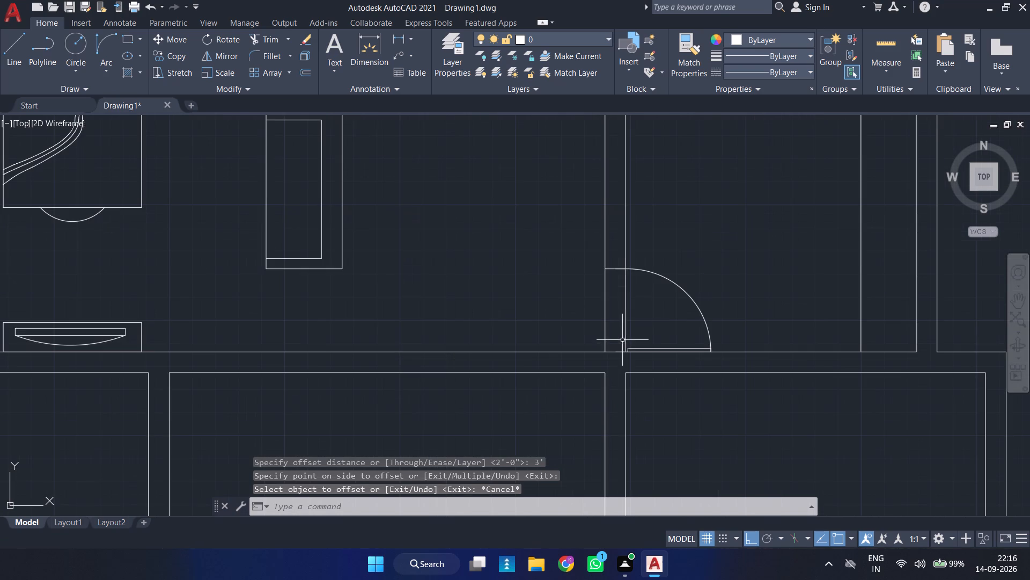
left_click(653, 283)
left_click(656, 250)
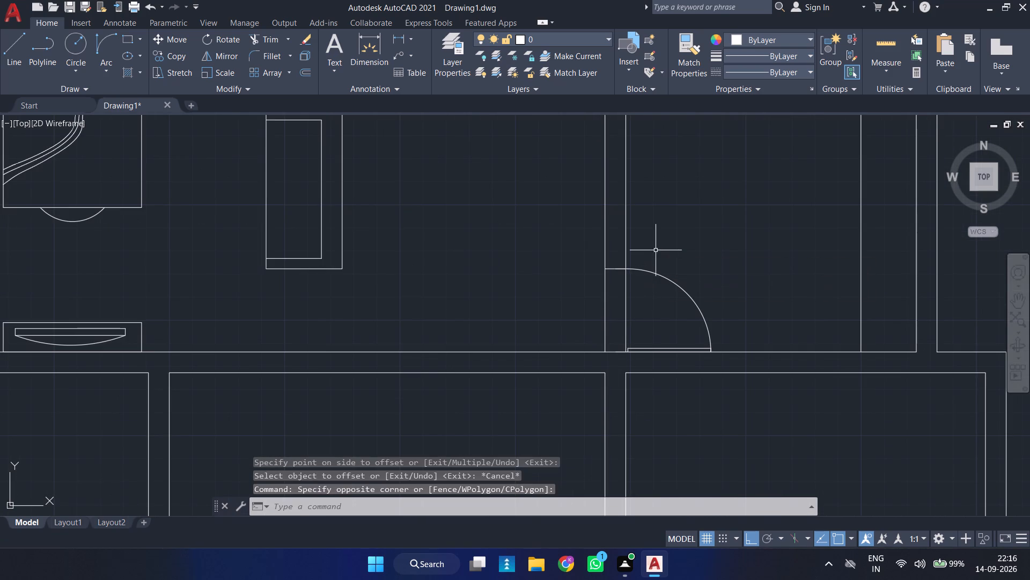
left_click(676, 273)
left_click(659, 293)
key("m")
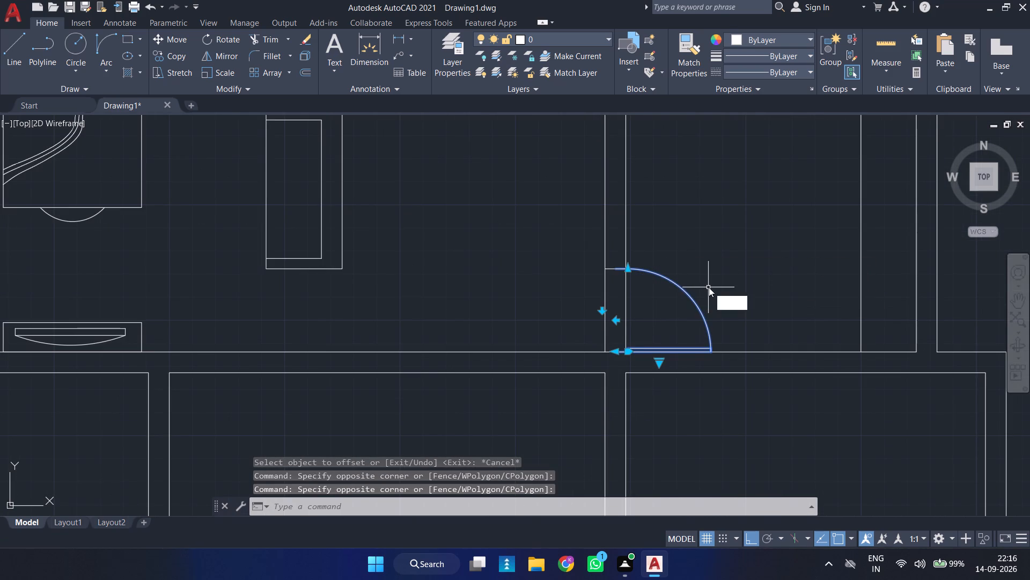
key("i")
key("Return")
scroll(509, 255, "down", 2)
middle_click_drag(492, 247, 482, 296)
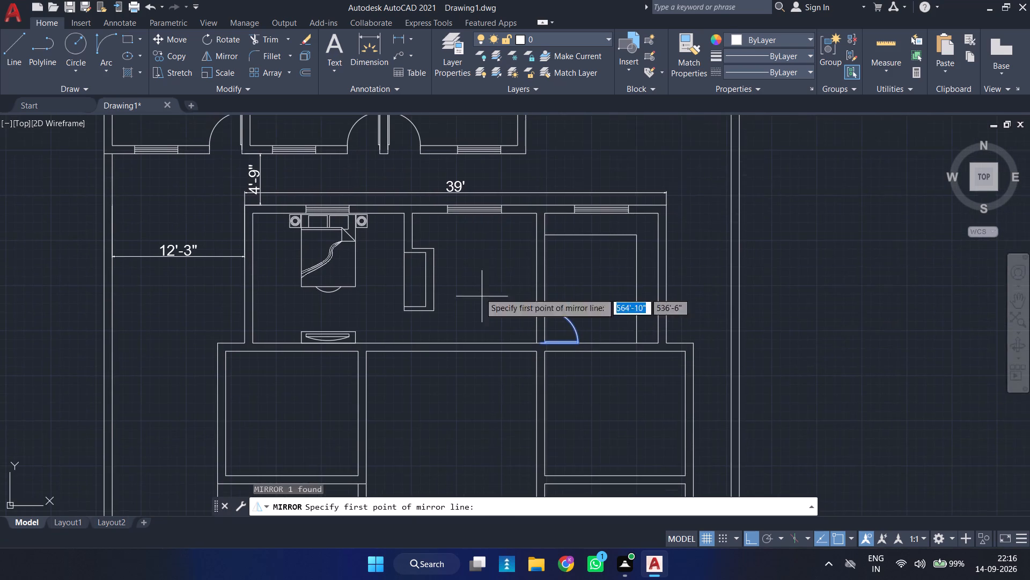
left_click(474, 216)
left_click(473, 286)
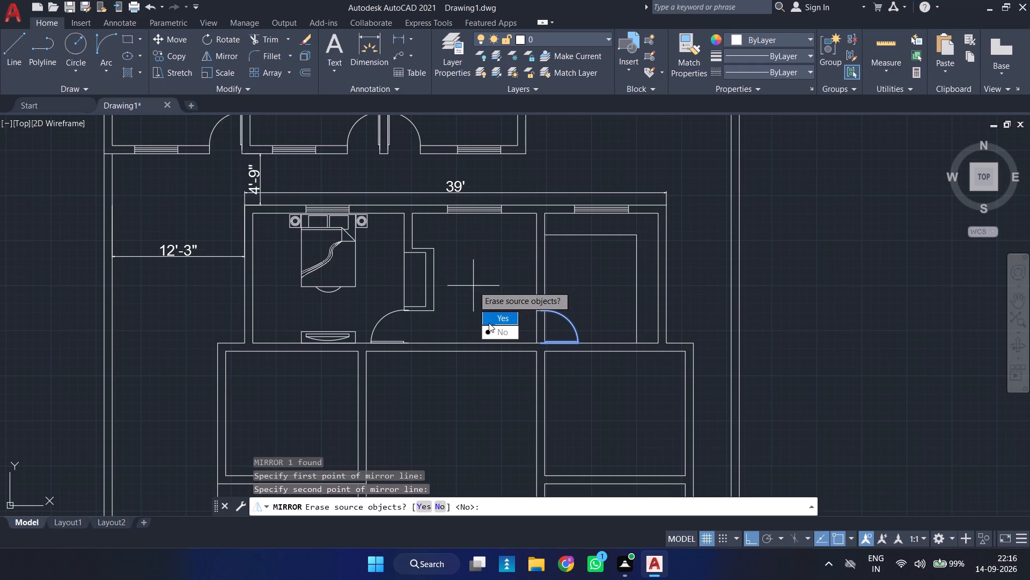
left_click_drag(489, 329, 473, 286)
Trim both partition wall lines across the door opening between the middle room and the upper-right room.
middle_click_drag(453, 287, 541, 234)
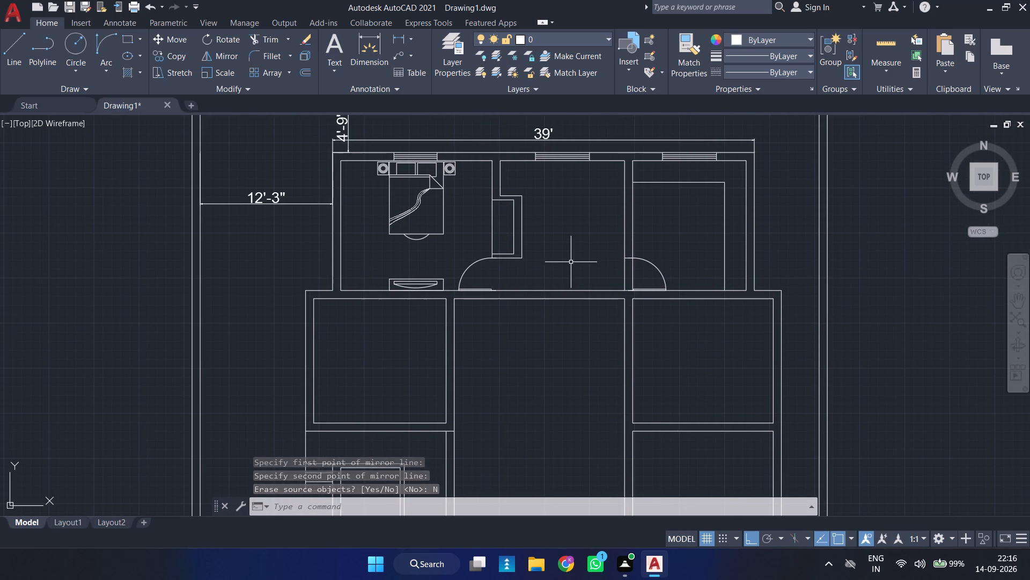
scroll(571, 262, "down", 2)
scroll(571, 262, "up", 2)
middle_click_drag(575, 270, 505, 266)
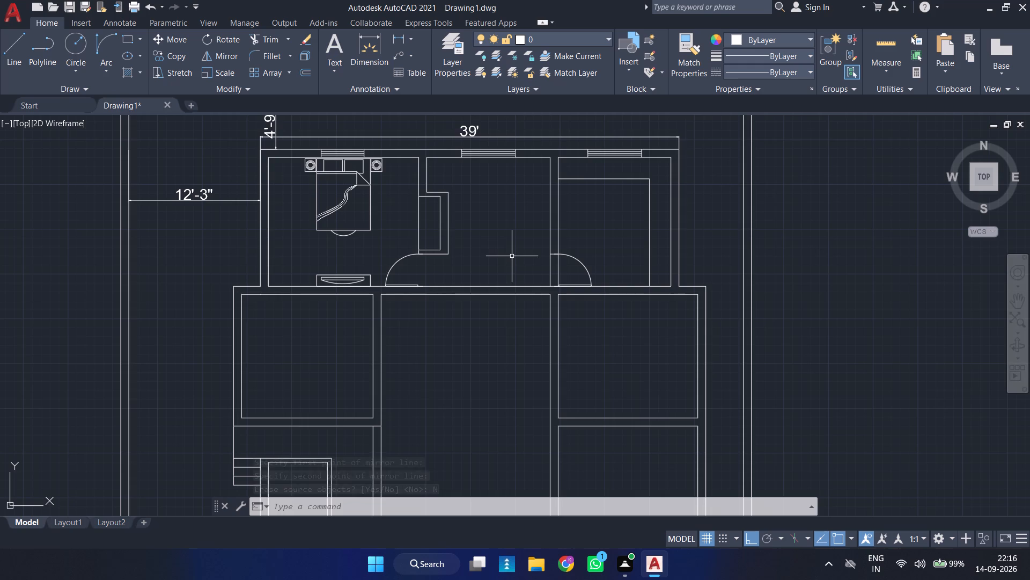
type("TR")
key("space")
left_click_drag(565, 263, 535, 276)
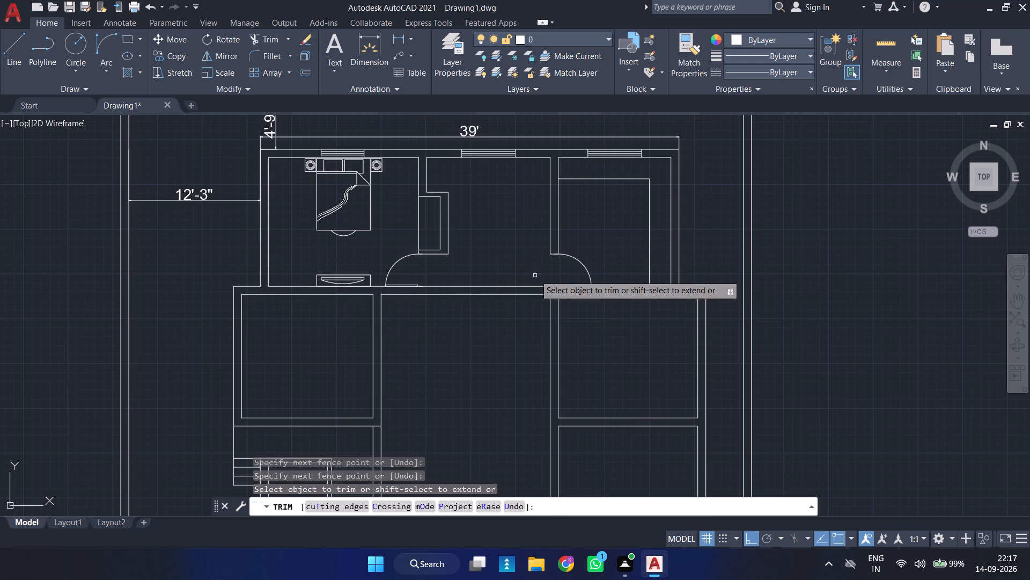
Move the bedroom door by the end of its upper jamb onto the niche wall's lower outer corner.
key("Escape")
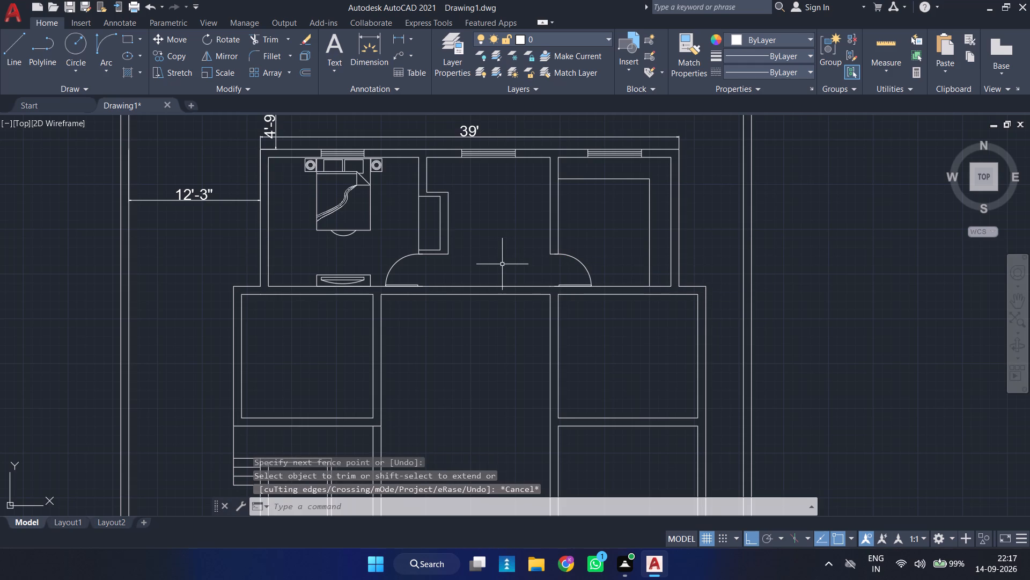
scroll(502, 264, "down", 1)
middle_click_drag(502, 264, 536, 263)
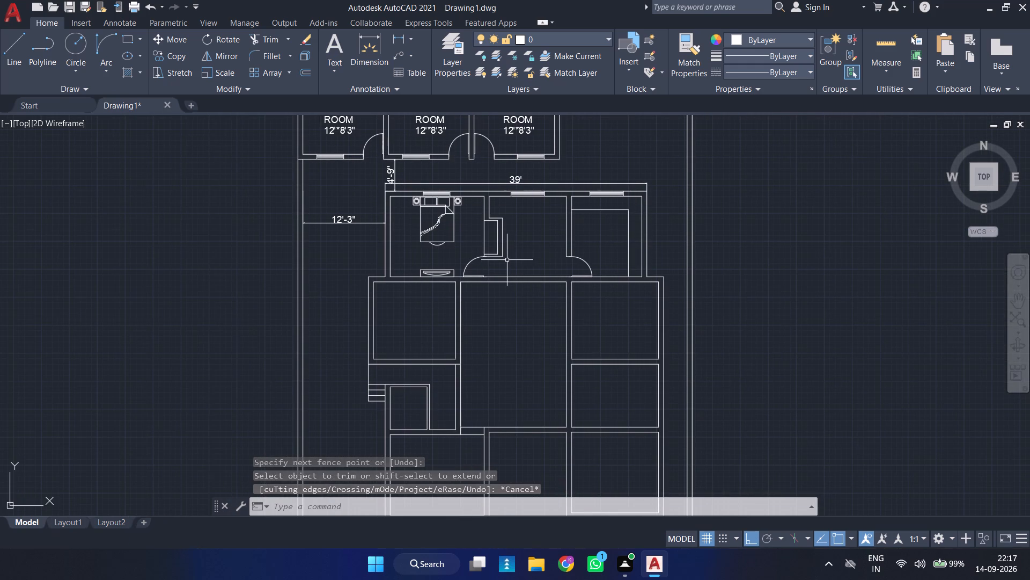
middle_click_drag(506, 263, 558, 263)
scroll(549, 271, "up", 2)
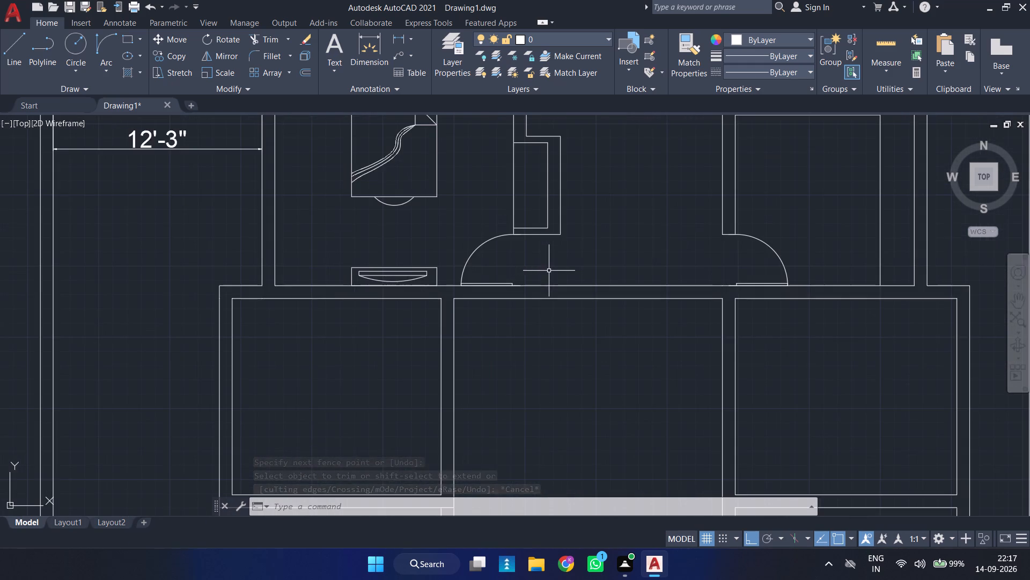
middle_click_drag(548, 271, 500, 309)
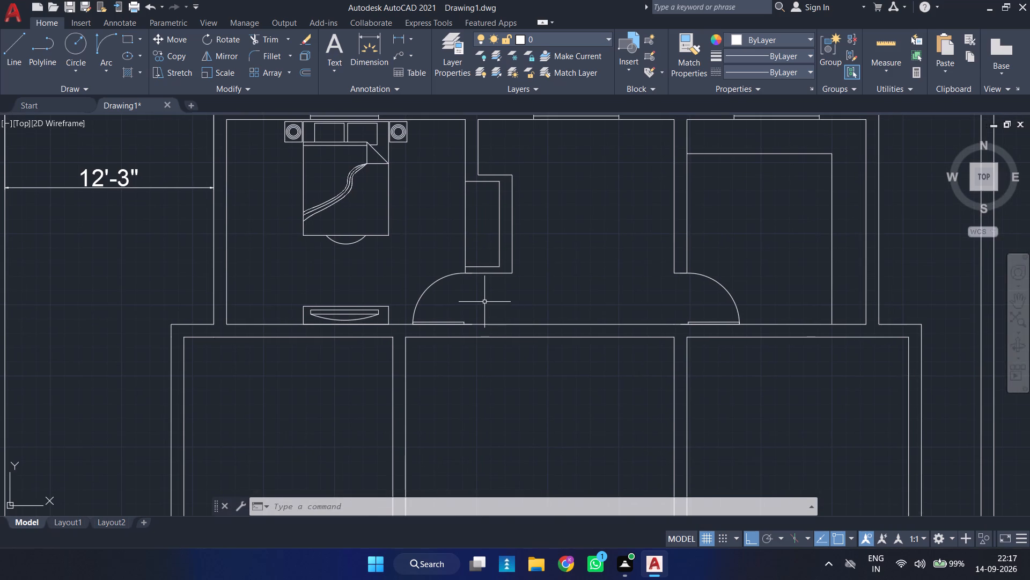
scroll(484, 302, "up", 1)
left_click(448, 296)
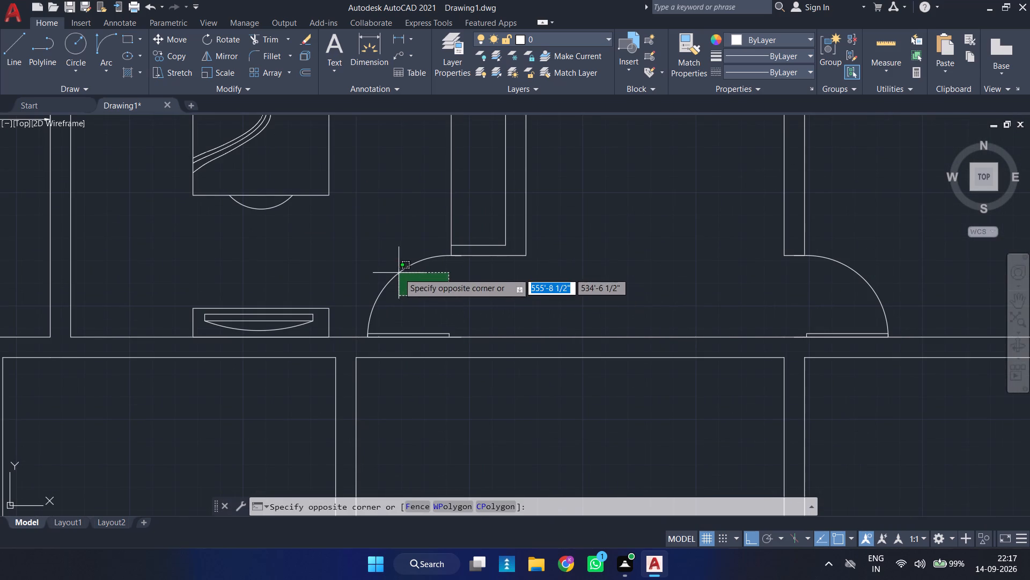
left_click(393, 267)
key("m")
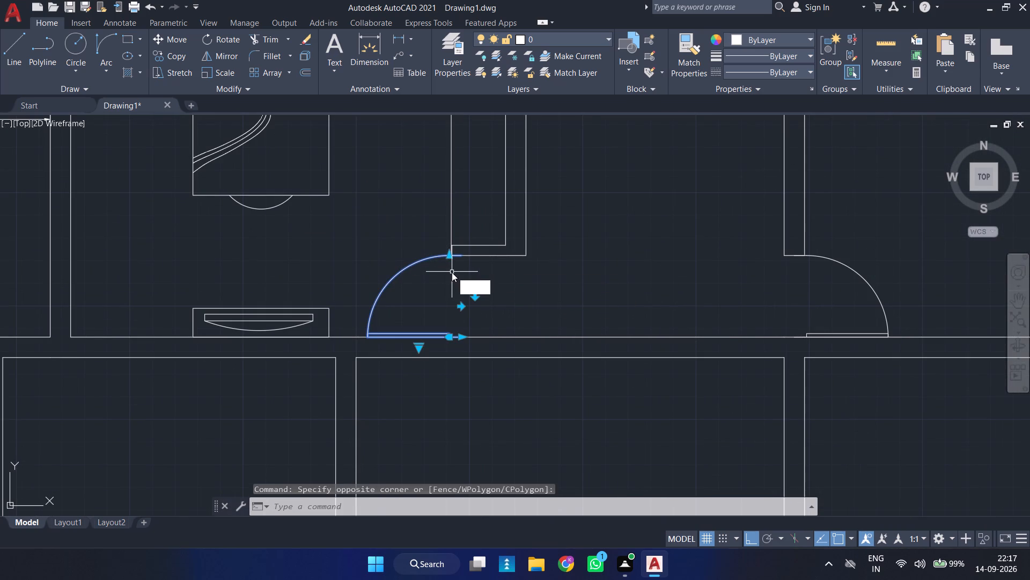
key("Return")
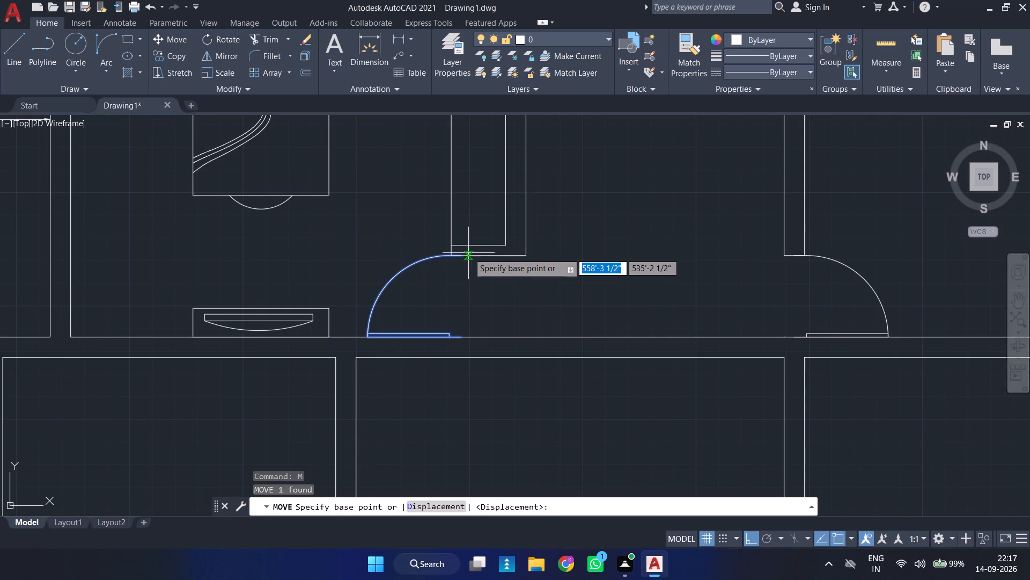
left_click(462, 253)
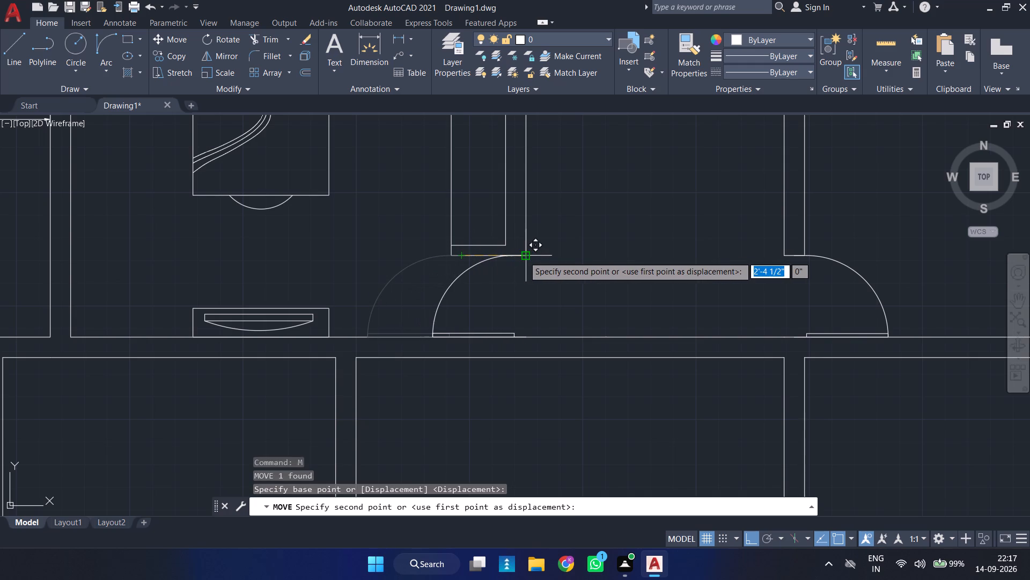
left_click(524, 256)
scroll(595, 262, "down", 3)
key("Escape")
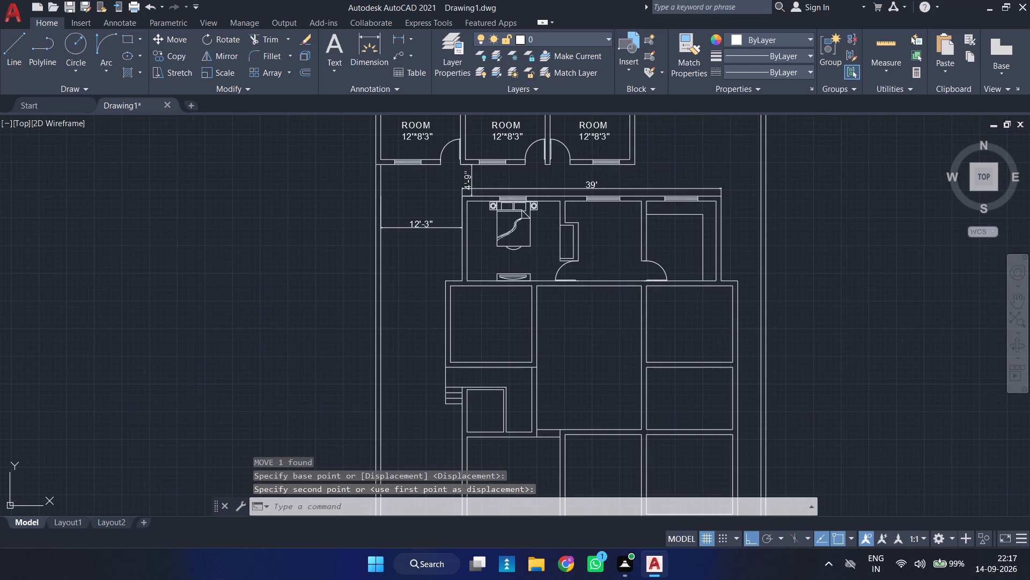
Draw a short vertical line across the horizontal wall below the bedroom door, in line with the niche's outer face.
scroll(596, 267, "up", 2)
middle_click_drag(590, 272, 491, 306)
scroll(487, 299, "up", 1)
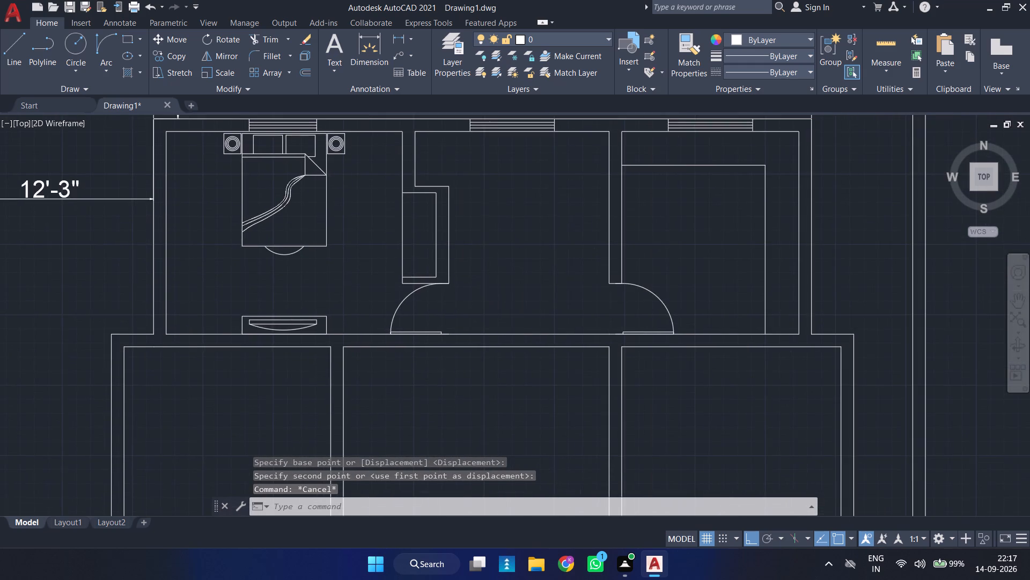
key("l")
key("Return")
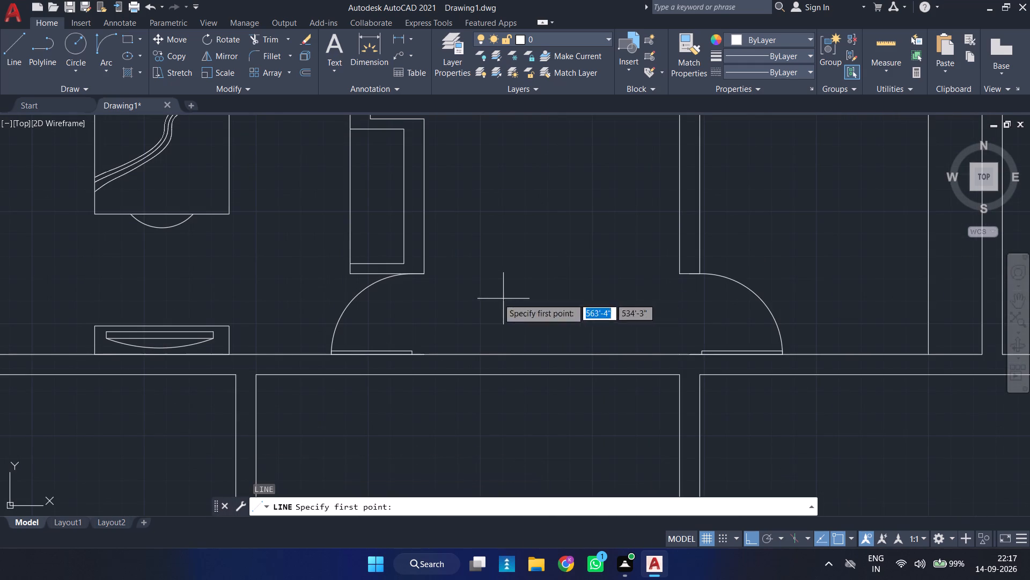
left_click(424, 356)
left_click(424, 376)
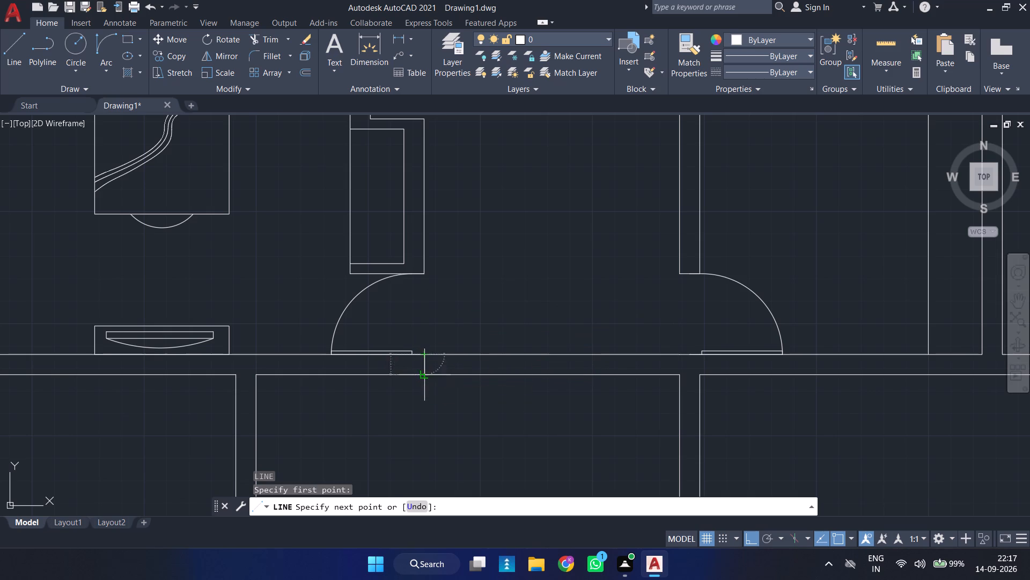
key("Return")
Extend the right inner wall line of the large central room up to the horizontal wall's upper line.
scroll(483, 403, "down", 2)
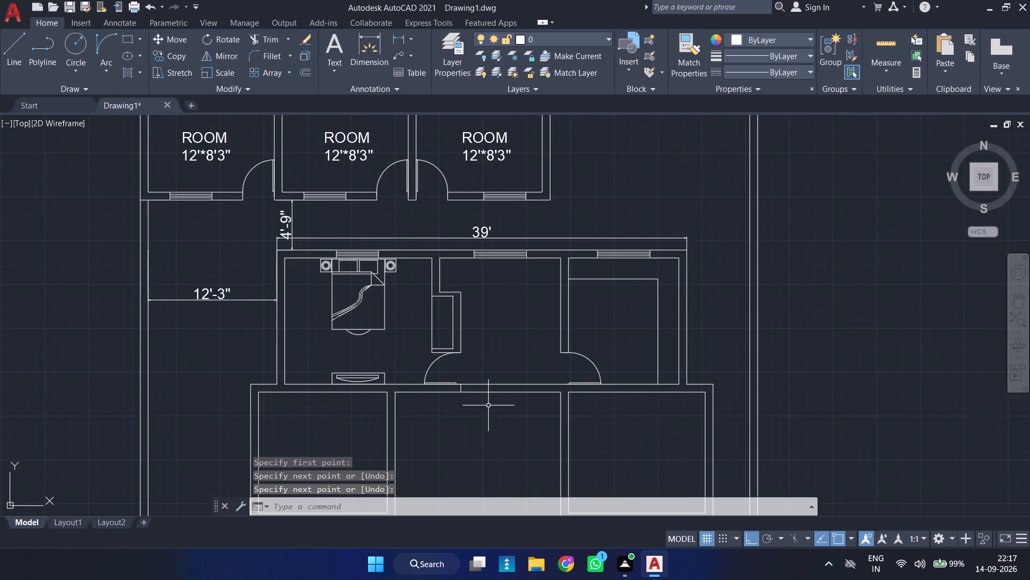
scroll(489, 405, "up", 1)
middle_click_drag(523, 430, 506, 390)
scroll(576, 376, "up", 1)
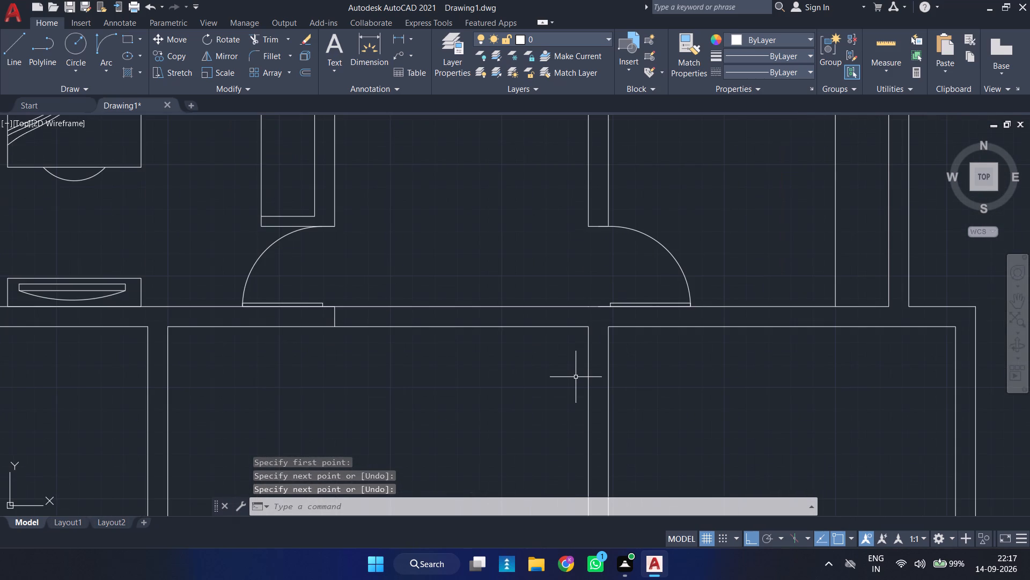
type("EX")
key("space")
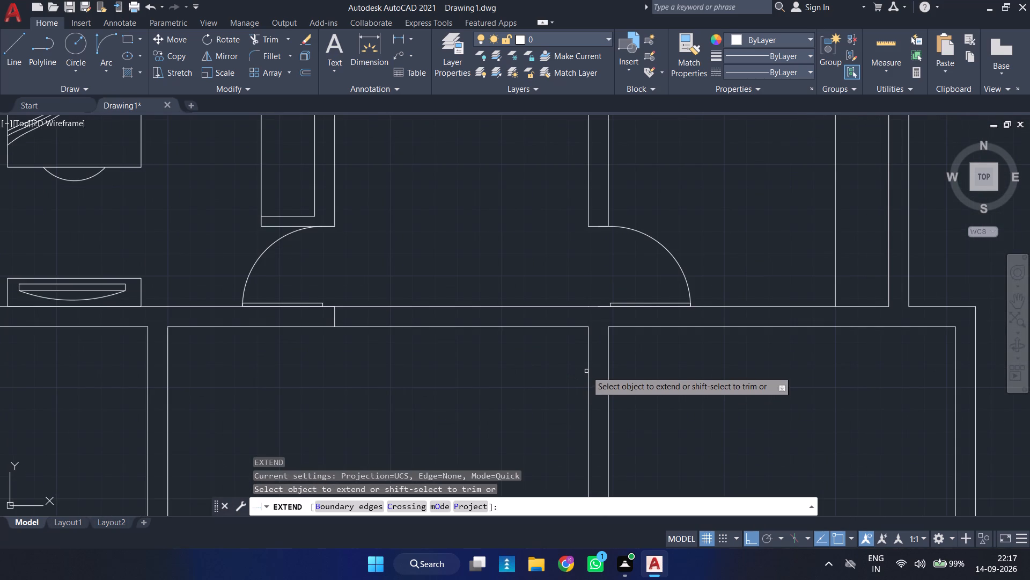
left_click(588, 366)
key("Escape")
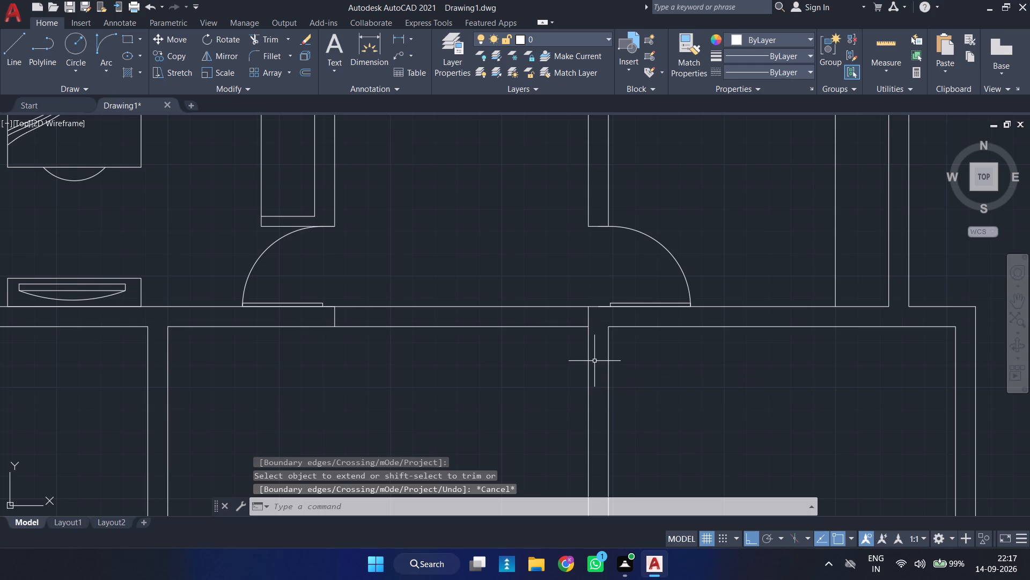
Draw two crossing diagonals between opposite corners of the wall opening below the middle room.
key("l")
key("Return")
left_click(336, 305)
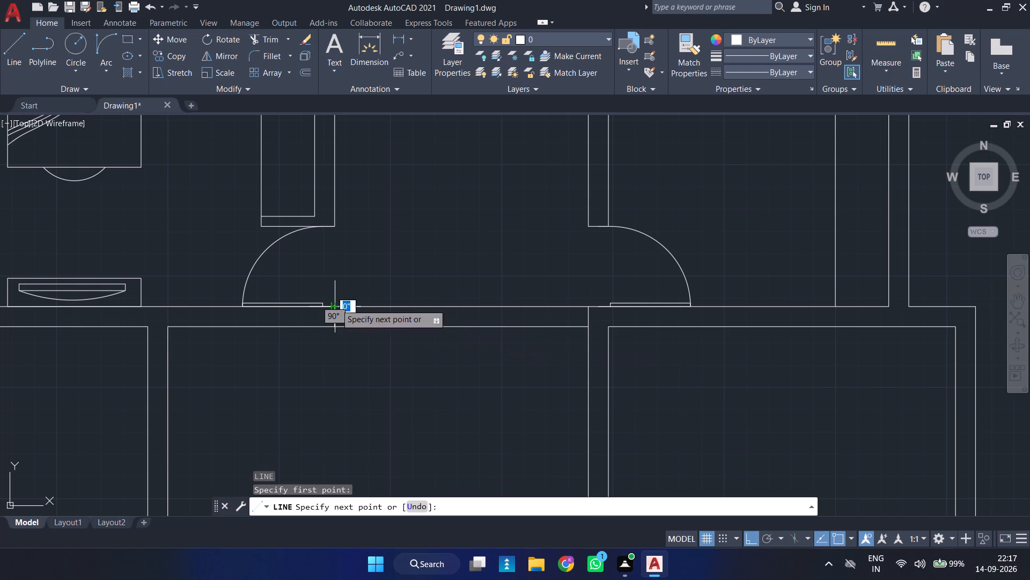
left_click(590, 328)
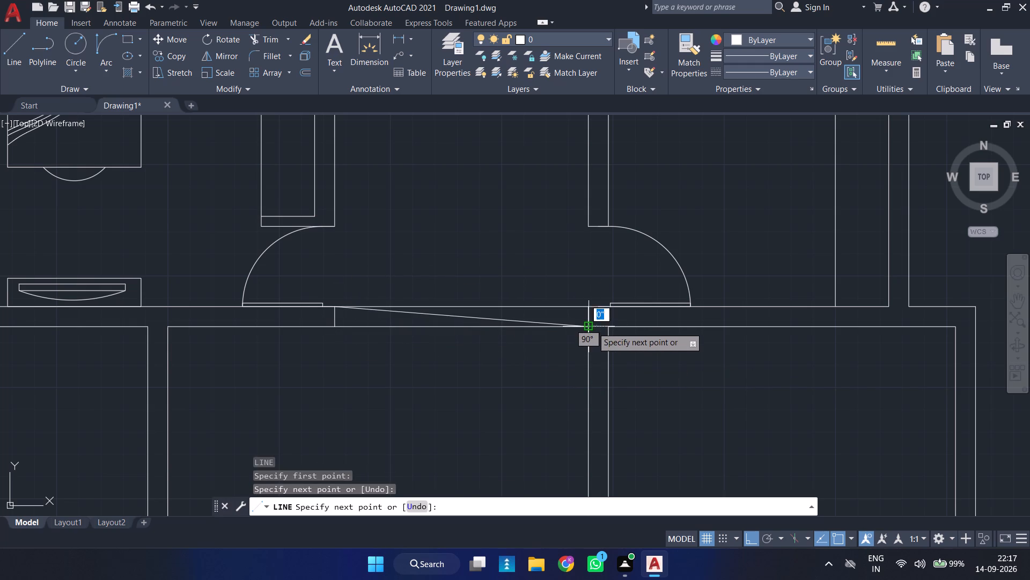
key("space")
key("space")
left_click(588, 308)
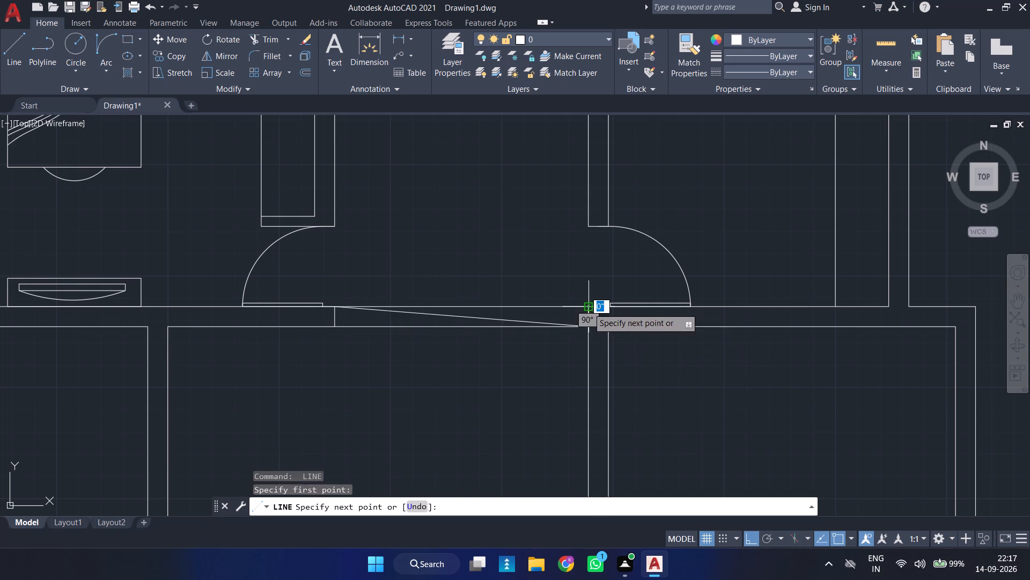
left_click(337, 328)
key("space")
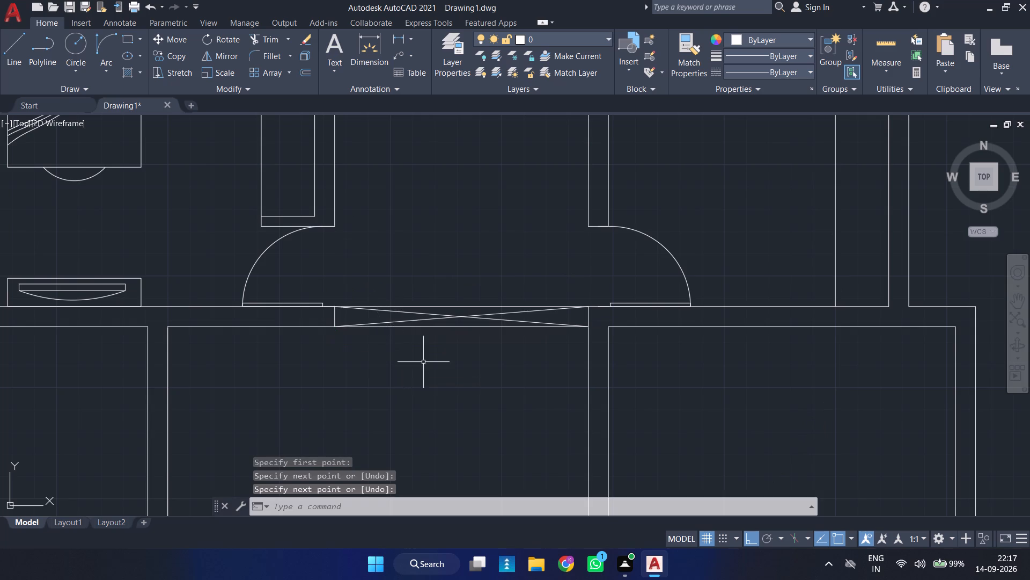
Draw a vertical centre line in the niche wardrobe from its top edge's midpoint to its bottom edge's midpoint.
scroll(475, 336, "down", 3)
middle_click_drag(476, 307, 574, 327)
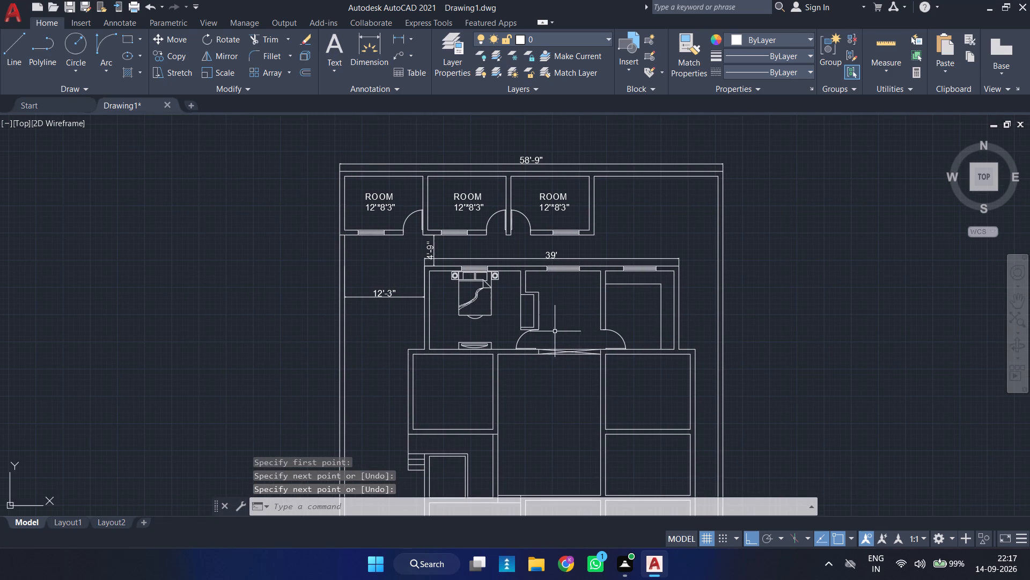
scroll(501, 321, "up", 2)
middle_click_drag(517, 331, 428, 341)
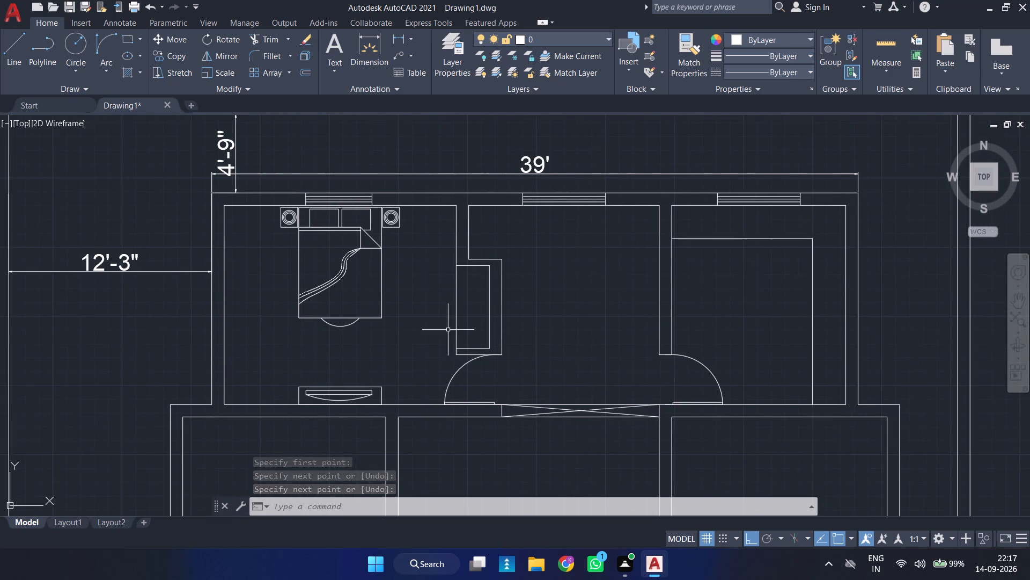
scroll(458, 324, "up", 1)
key("l")
key("Return")
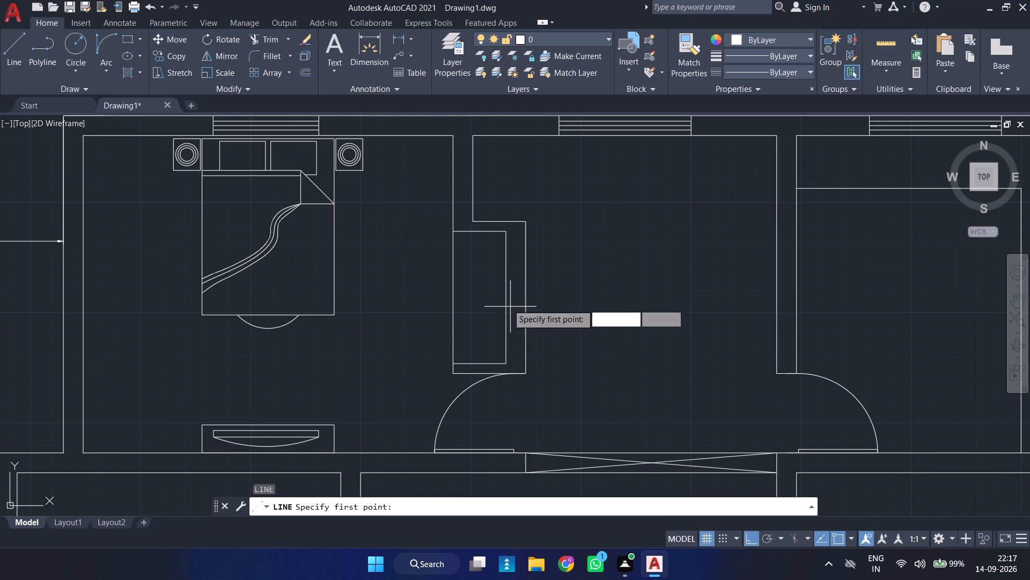
left_click(477, 229)
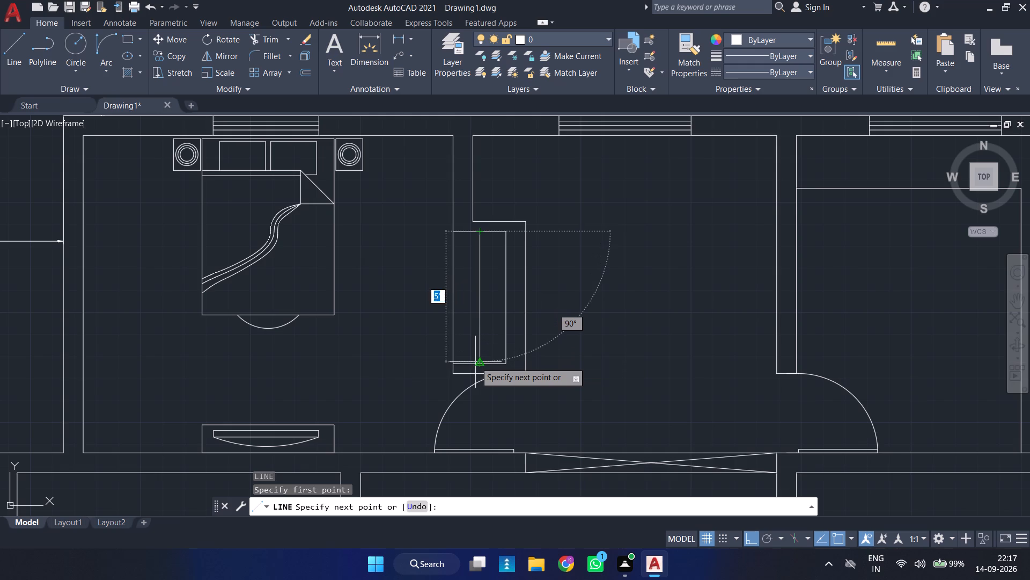
left_click(478, 363)
key("Escape")
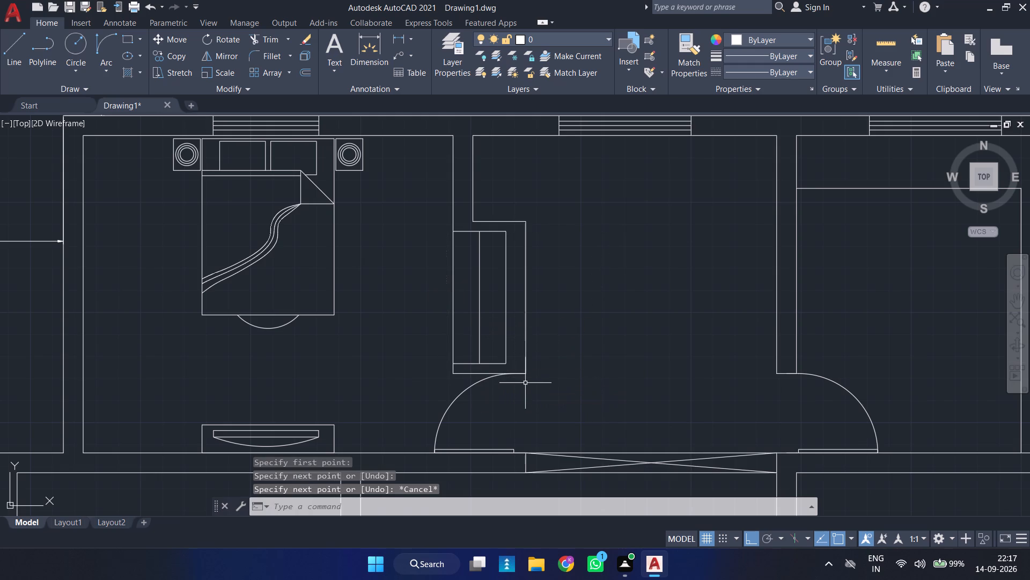
Draw a slanted hanger line about 8 1/2" long across the wardrobe's centre line near its top, with Ortho off.
key("l")
key("Return")
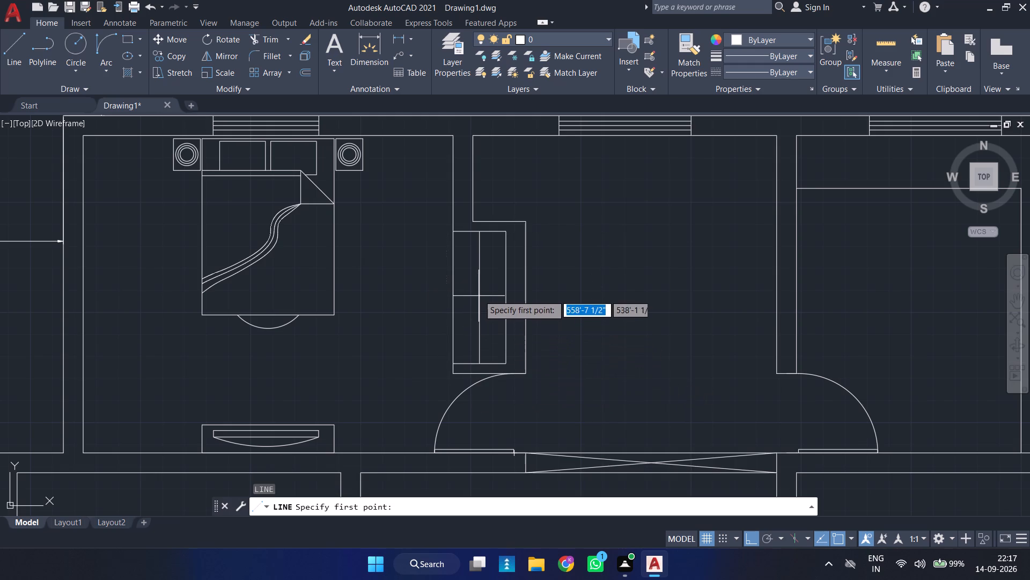
middle_click_drag(482, 282, 473, 387)
scroll(464, 334, "up", 2)
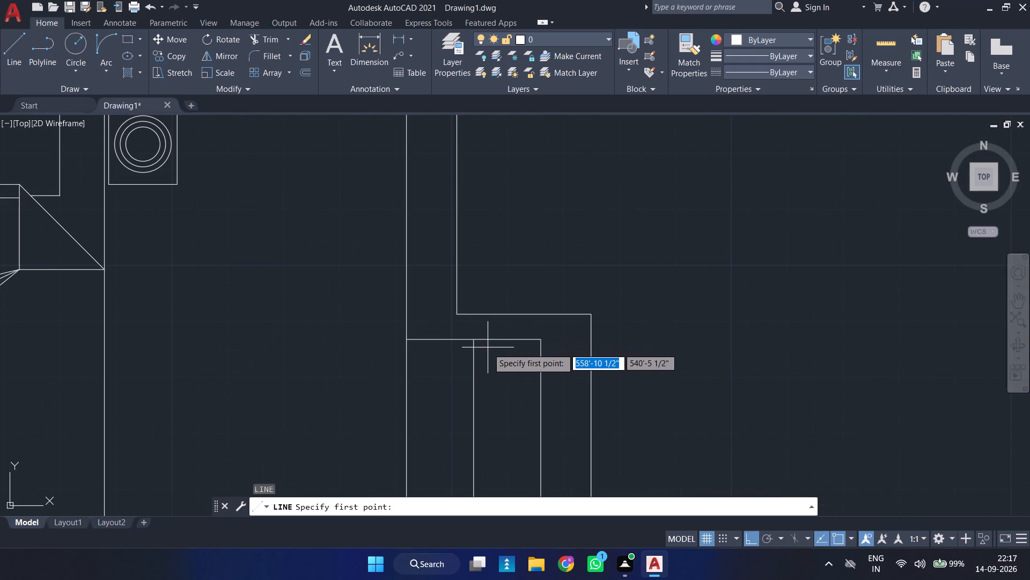
left_click(495, 352)
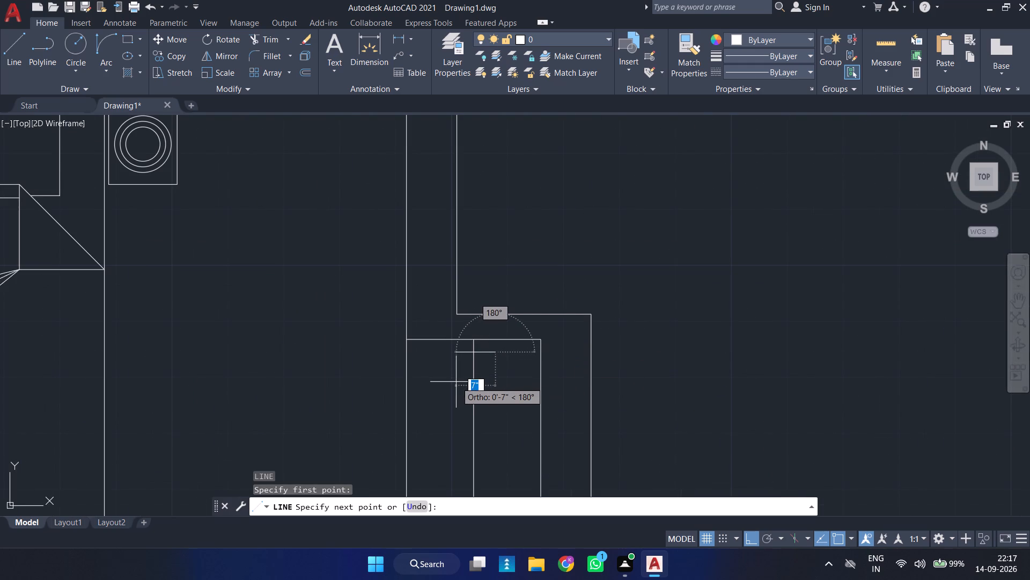
left_click(747, 540)
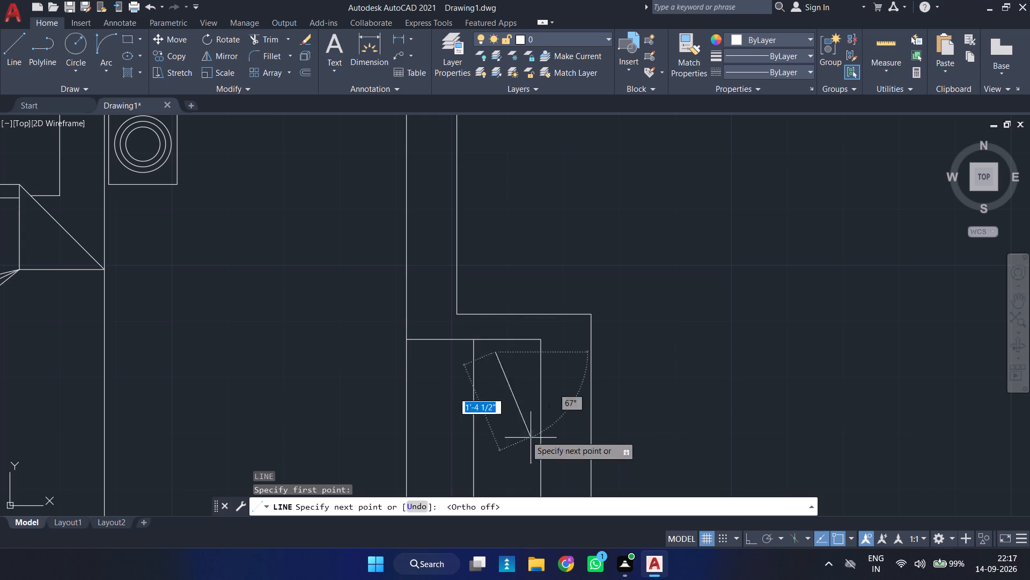
left_click(450, 371)
key("Escape")
Copy the slanted hanger line as a fitted array of 15 items straight down the wardrobe's centre line over about 4'-4 1/2", with Ortho on.
scroll(499, 407, "down", 2)
middle_click_drag(499, 408, 532, 260)
scroll(525, 241, "up", 2)
left_click(525, 240)
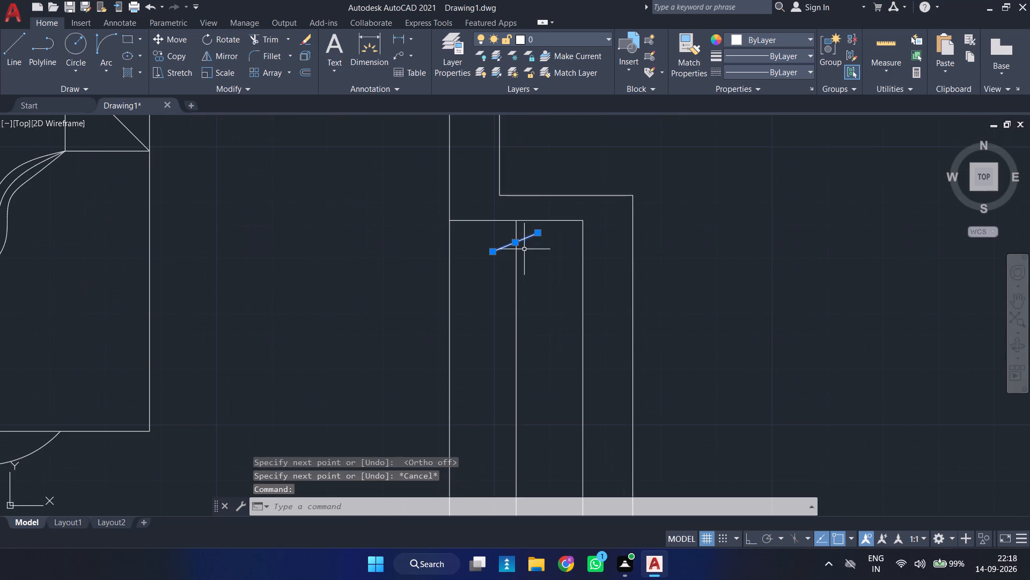
type("CO")
key("Return")
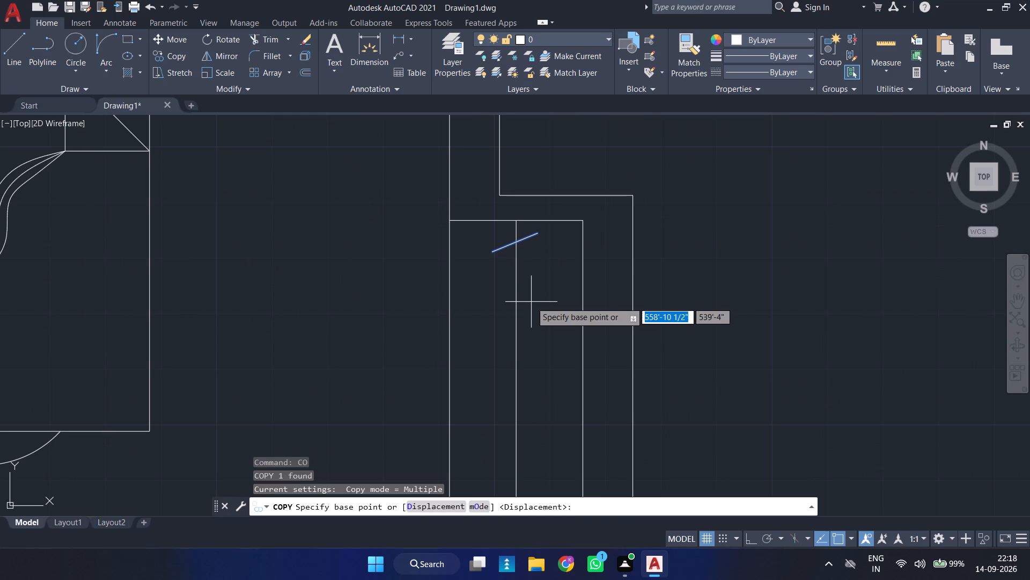
left_click(518, 245)
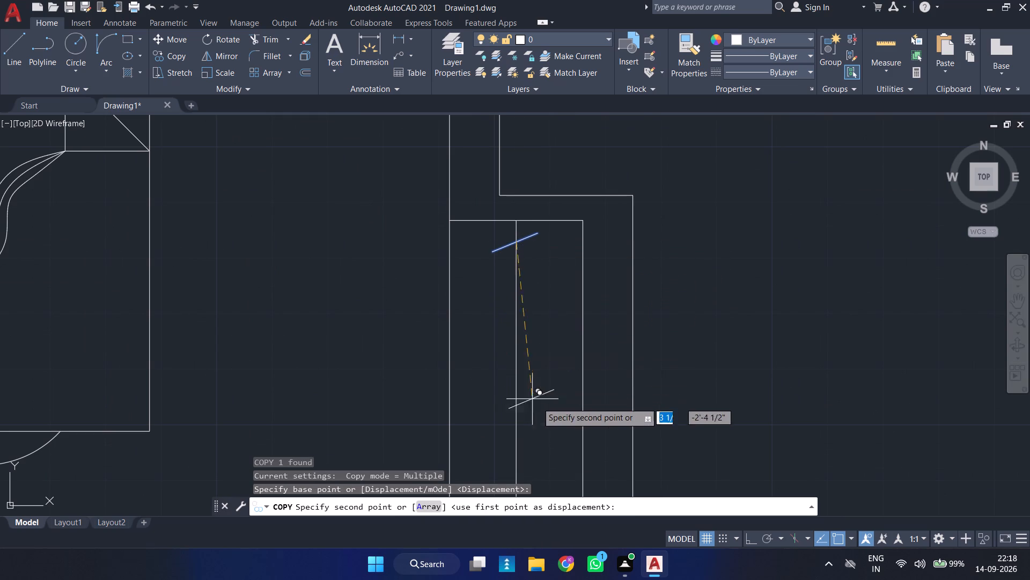
left_click(752, 536)
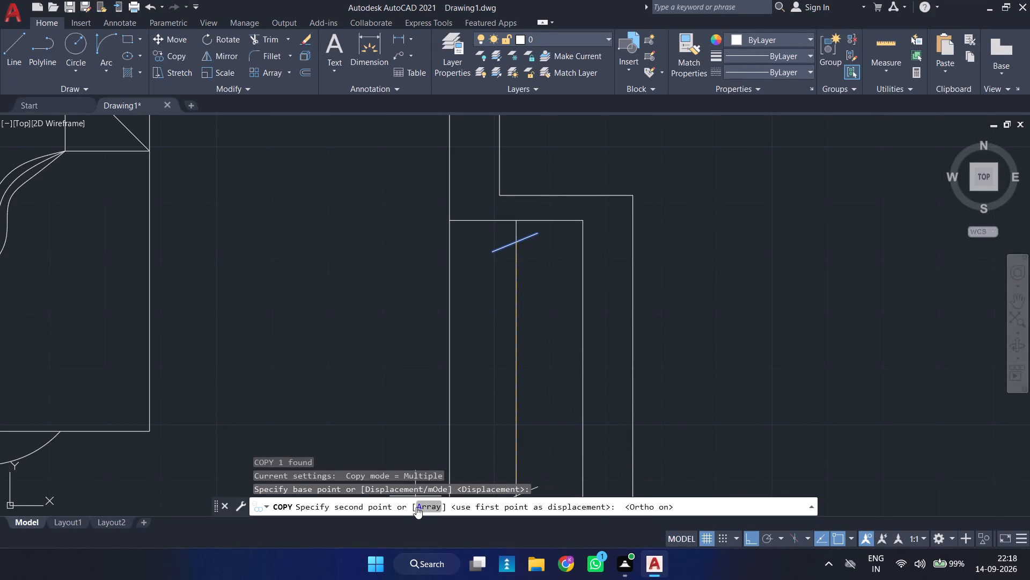
left_click(422, 508)
scroll(498, 363, "down", 3)
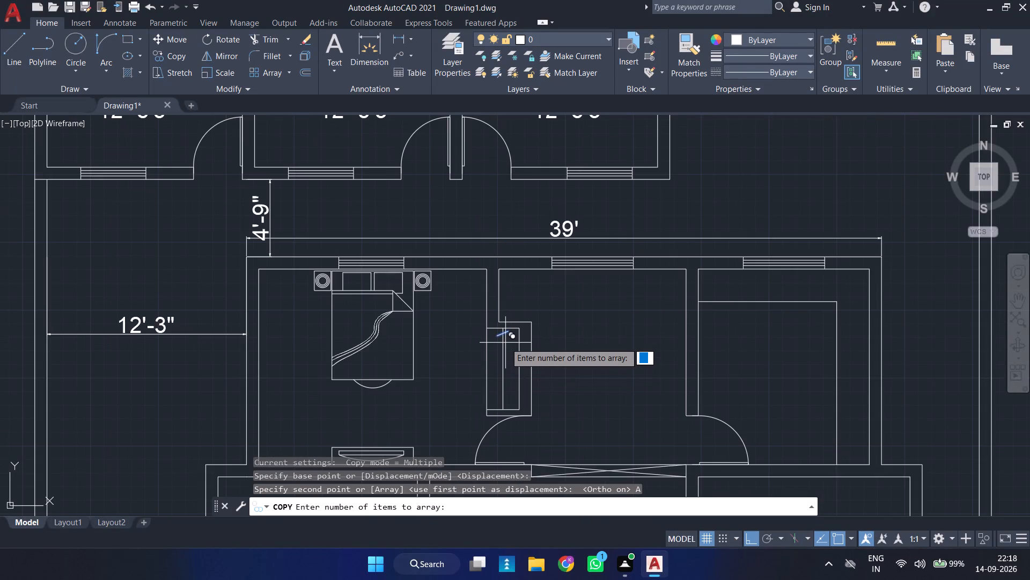
scroll(505, 343, "up", 1)
middle_click_drag(505, 343, 523, 309)
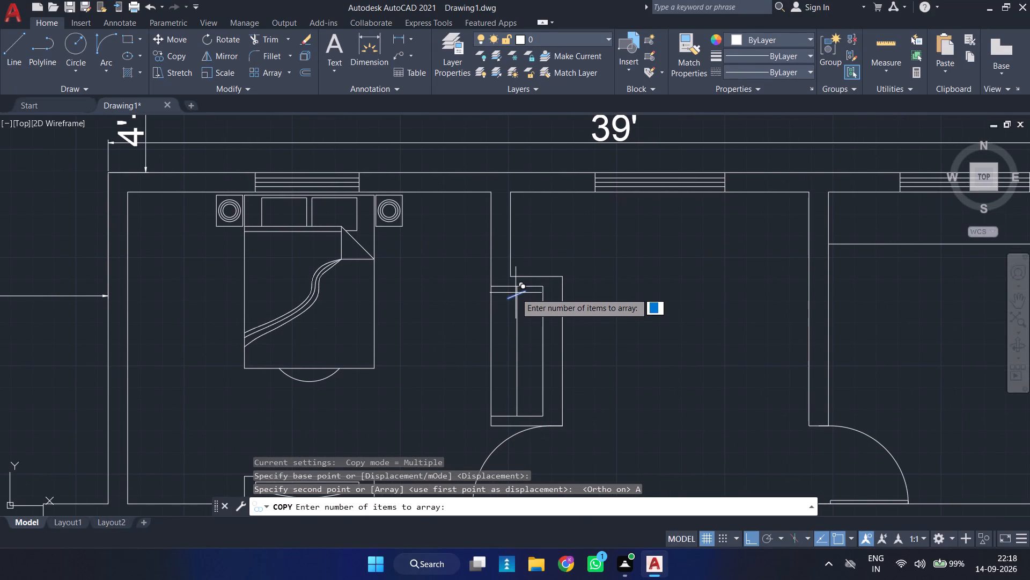
type("15")
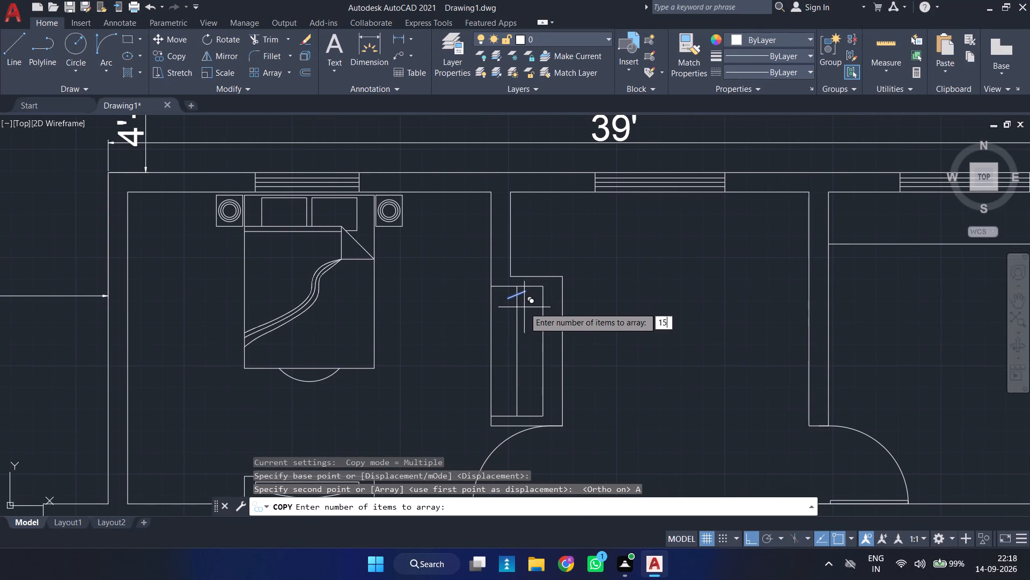
key("Return")
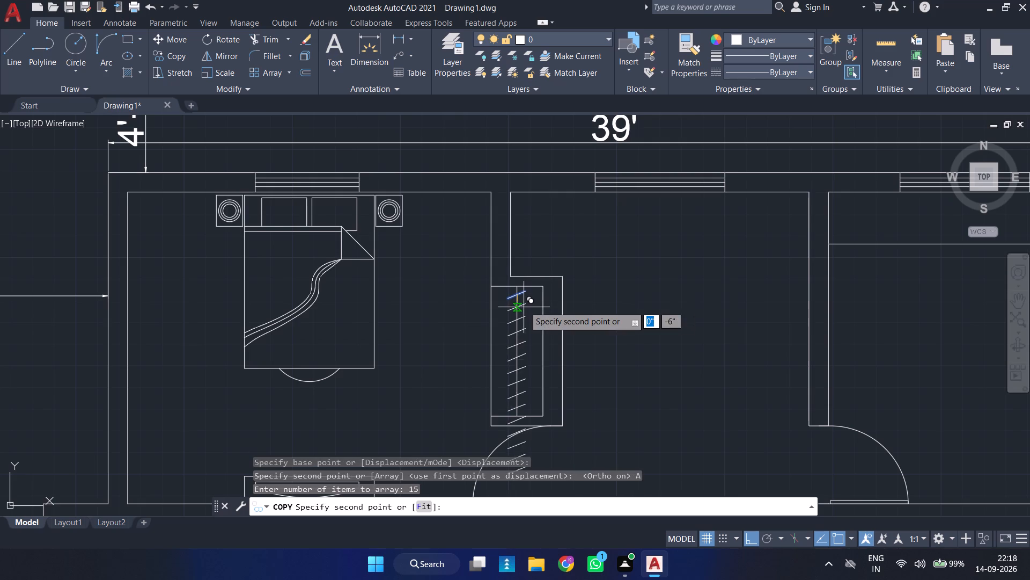
scroll(524, 306, "down", 1)
scroll(525, 308, "up", 1)
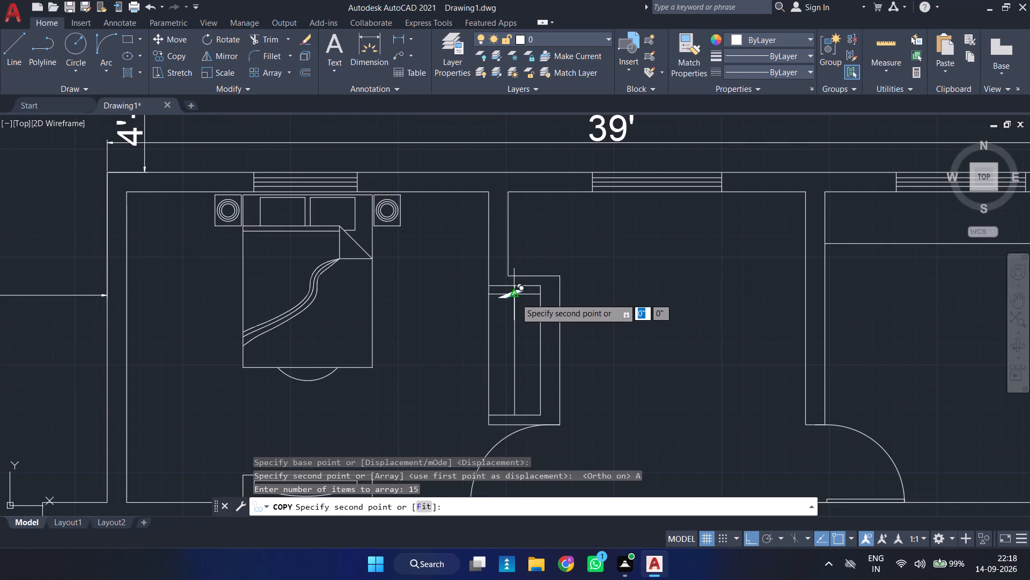
key("f")
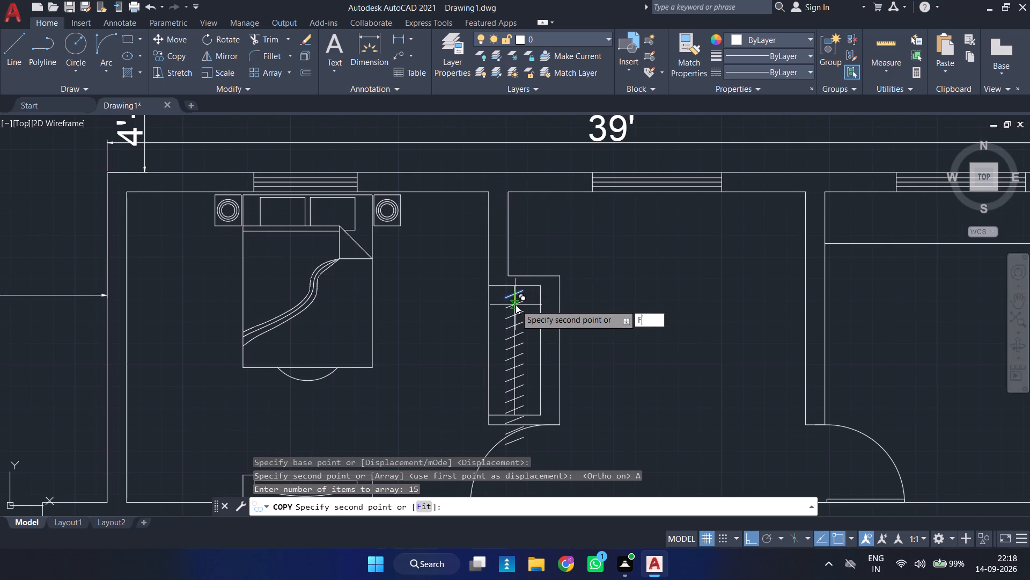
key("Return")
middle_click_drag(518, 403, 518, 404)
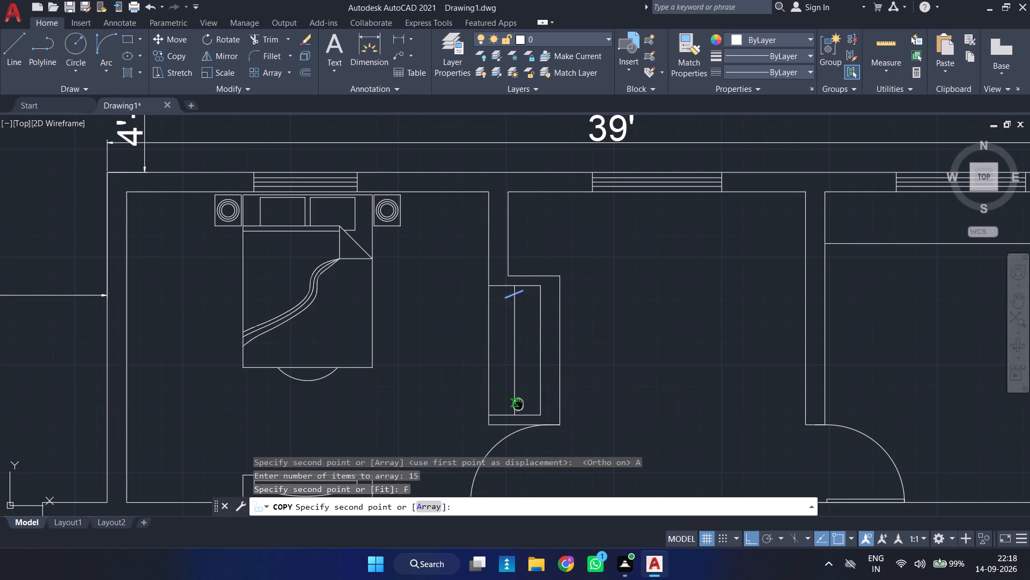
middle_click_drag(518, 404, 560, 339)
scroll(561, 340, "up", 1)
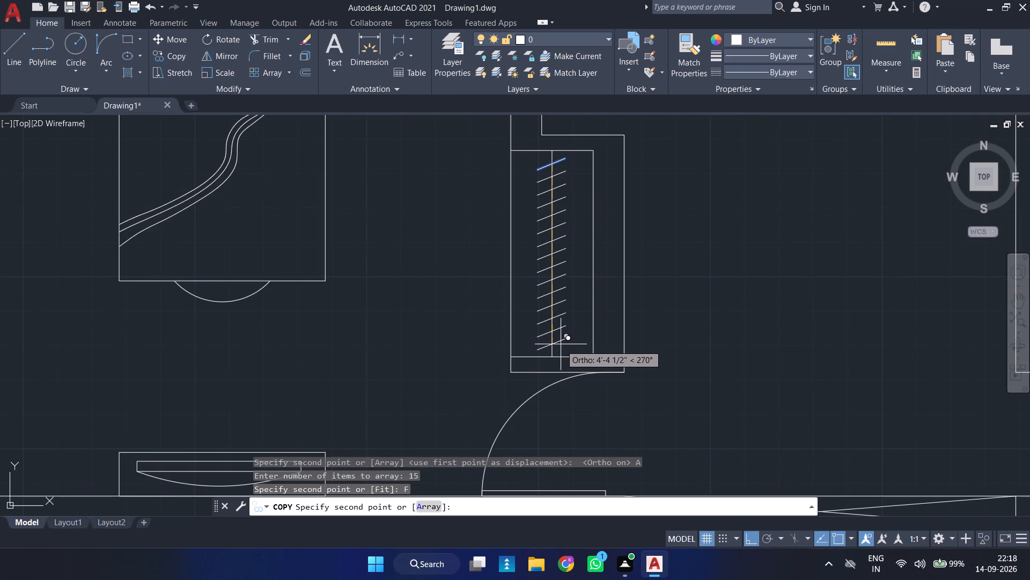
left_click(561, 344)
key("Escape")
scroll(642, 307, "down", 3)
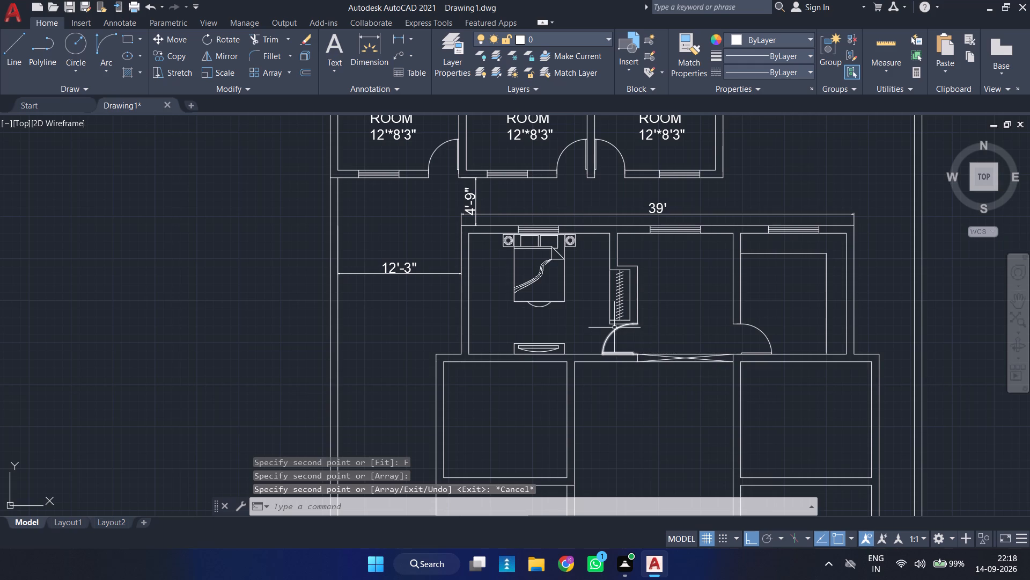
Insert the Dining Set - 36 x 72 in. block from the DesignCenter's Home - Space Planner library into the empty space outside the plan.
middle_click_drag(644, 353, 567, 273)
middle_click_drag(580, 357, 582, 278)
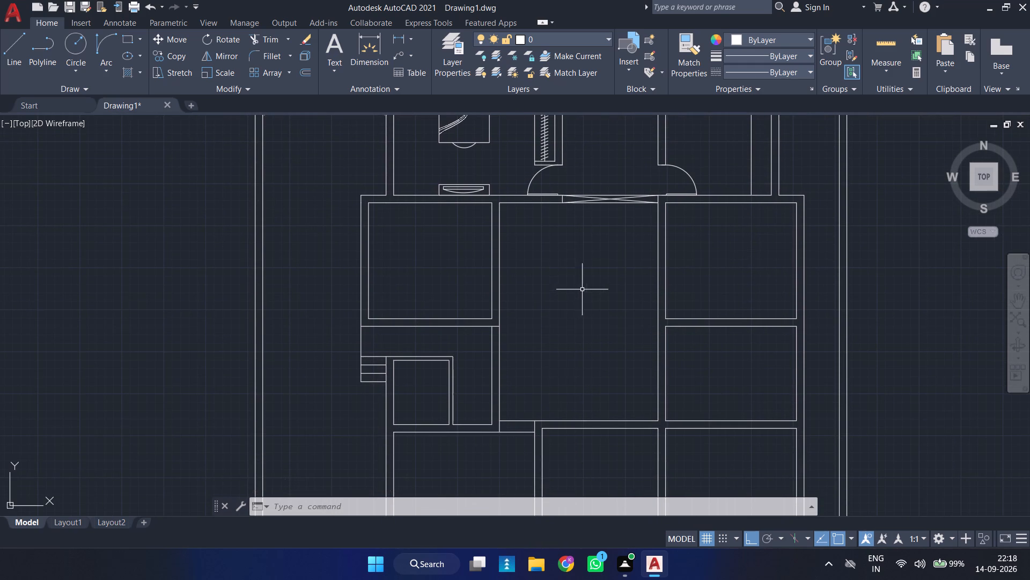
middle_click_drag(586, 289, 498, 430)
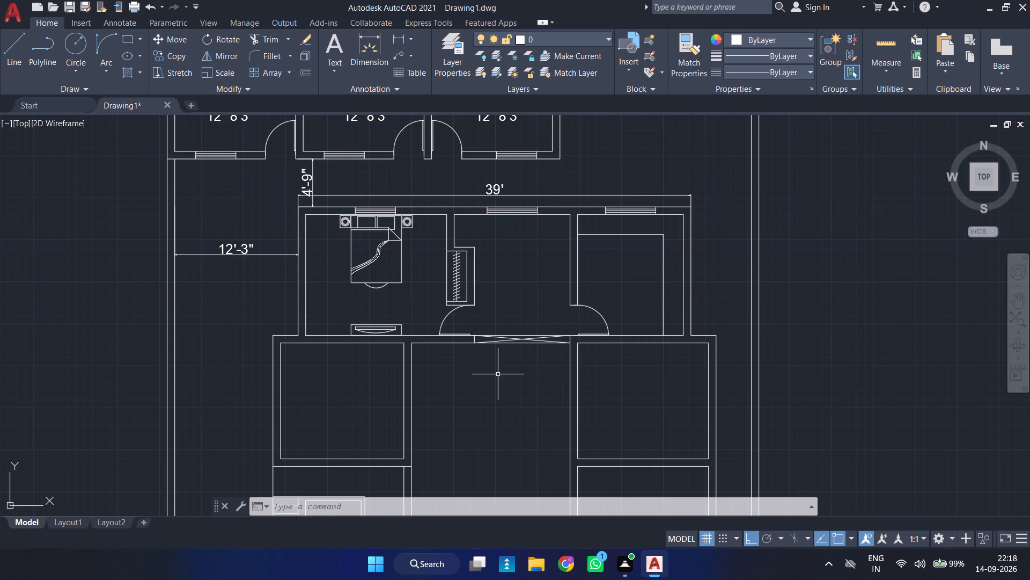
middle_click_drag(396, 302, 503, 302)
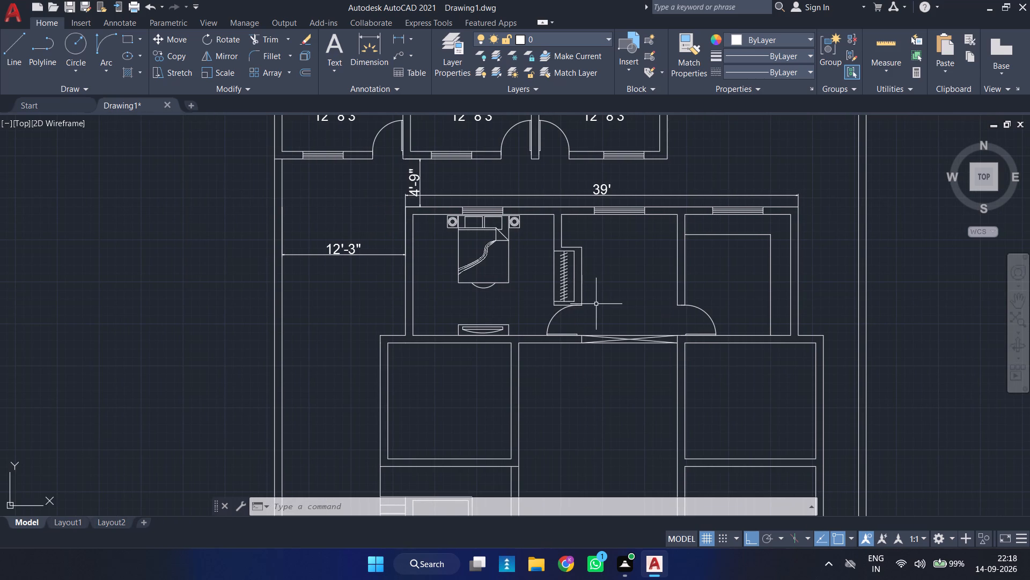
key("ctrl+2")
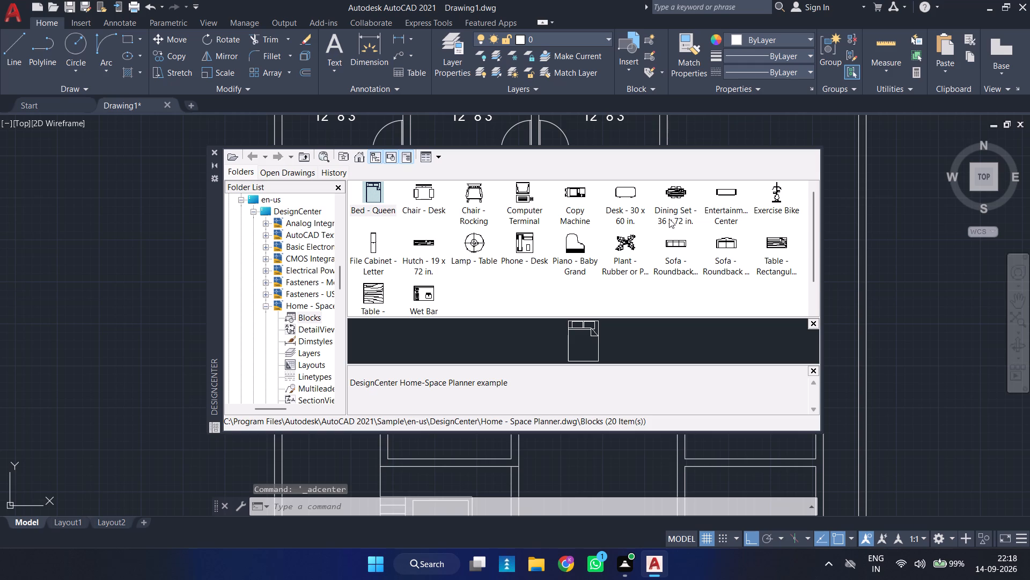
left_click_drag(677, 197, 116, 238)
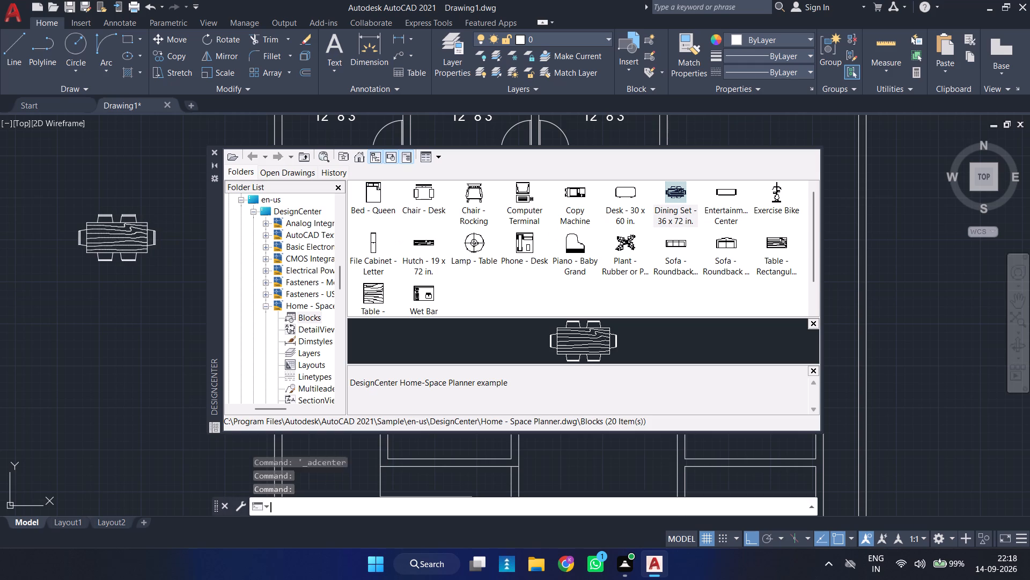
left_click(216, 153)
Move the dining set by its centre grip into the middle of the room beside the wardrobe, with Ortho off.
left_click(110, 234)
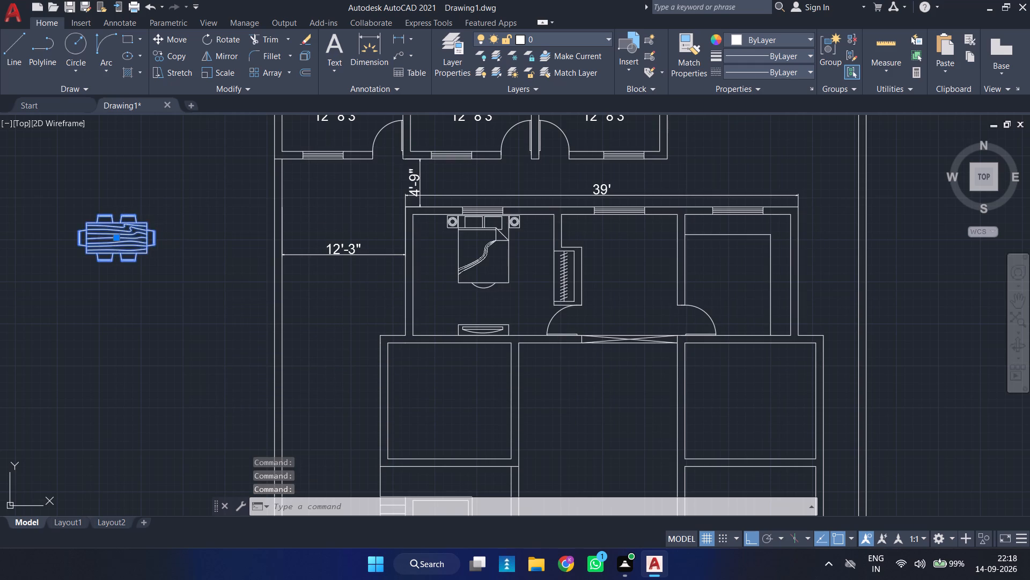
left_click(119, 236)
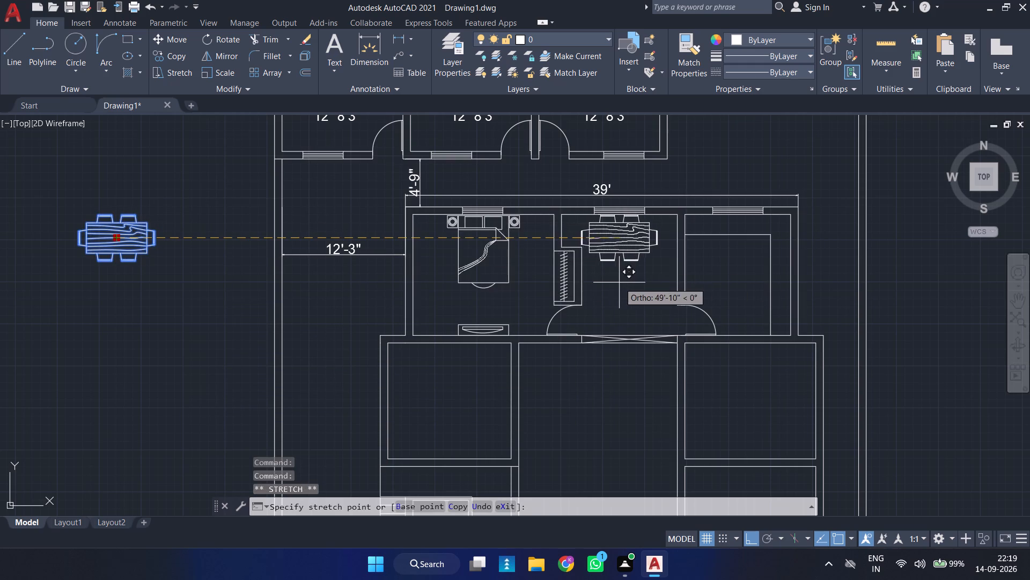
scroll(619, 282, "up", 2)
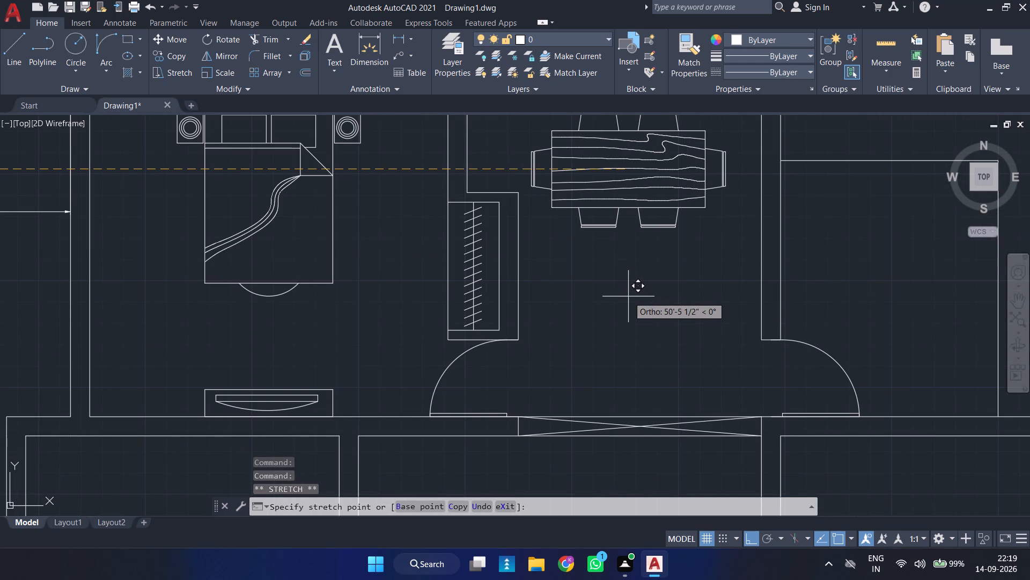
key("F8")
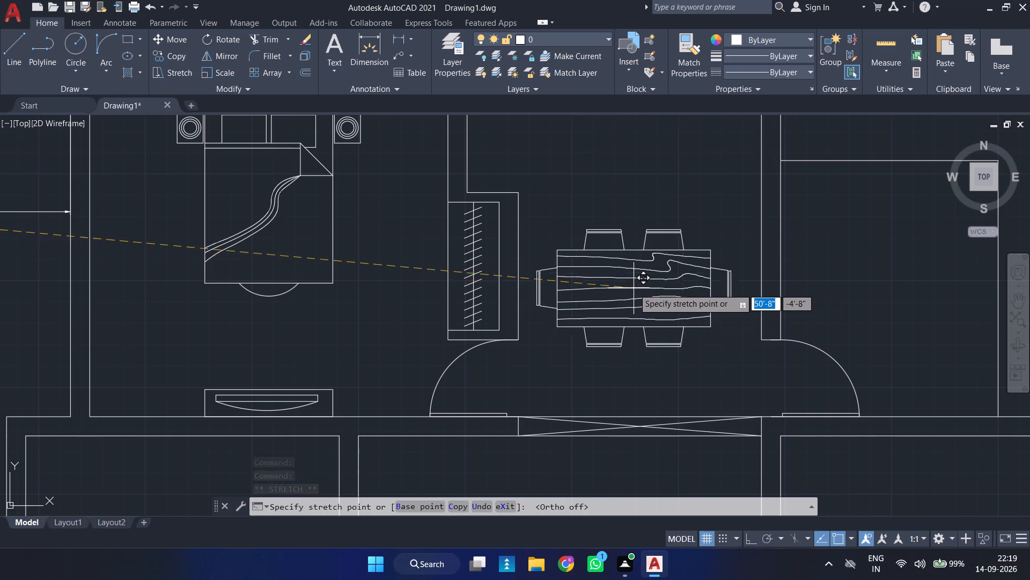
scroll(634, 288, "down", 2)
scroll(632, 266, "up", 1)
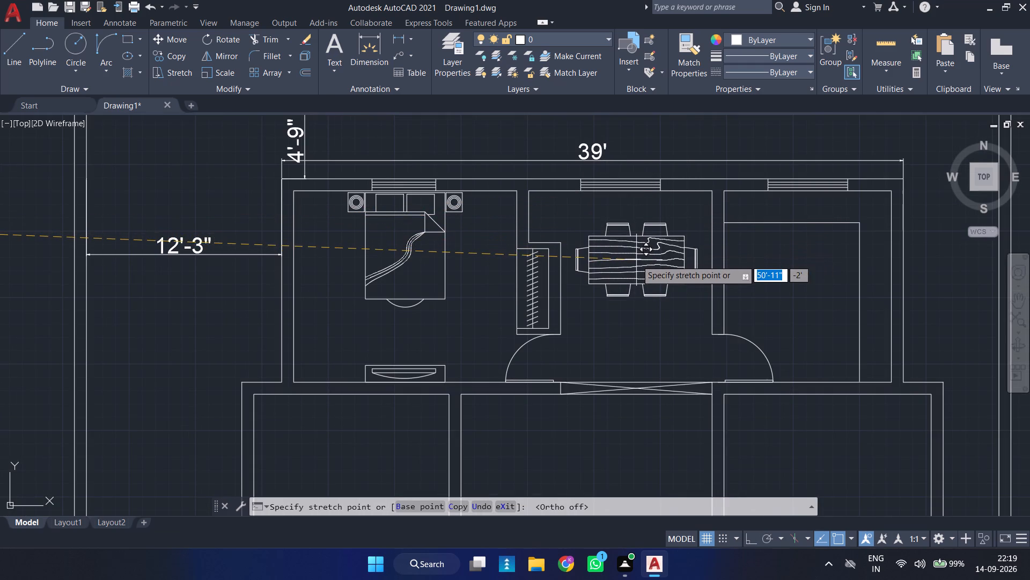
scroll(636, 260, "up", 2)
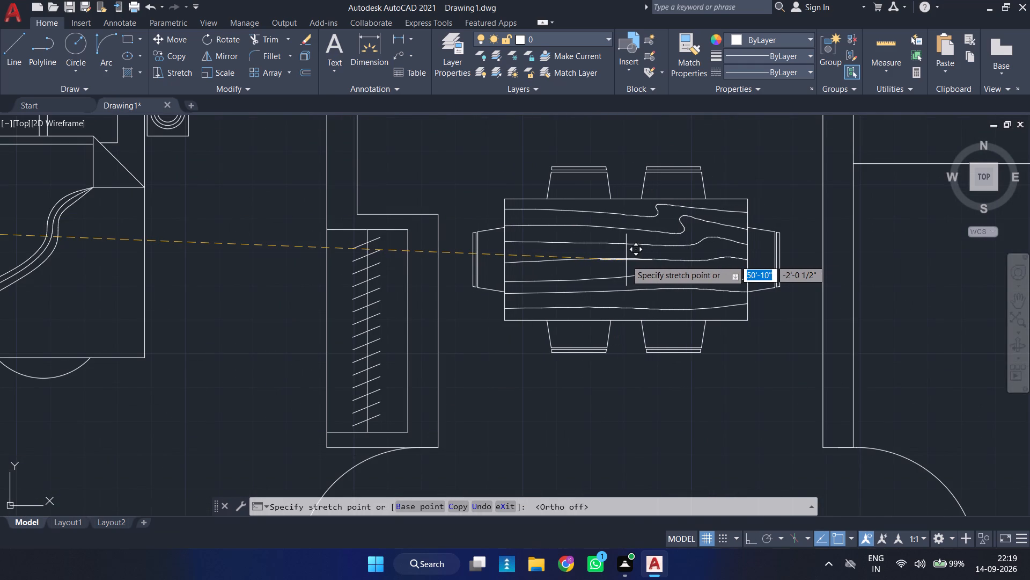
left_click(626, 280)
Scale the dining set down about its centre, leaving more clearance to the middle room's walls.
scroll(651, 304, "down", 3)
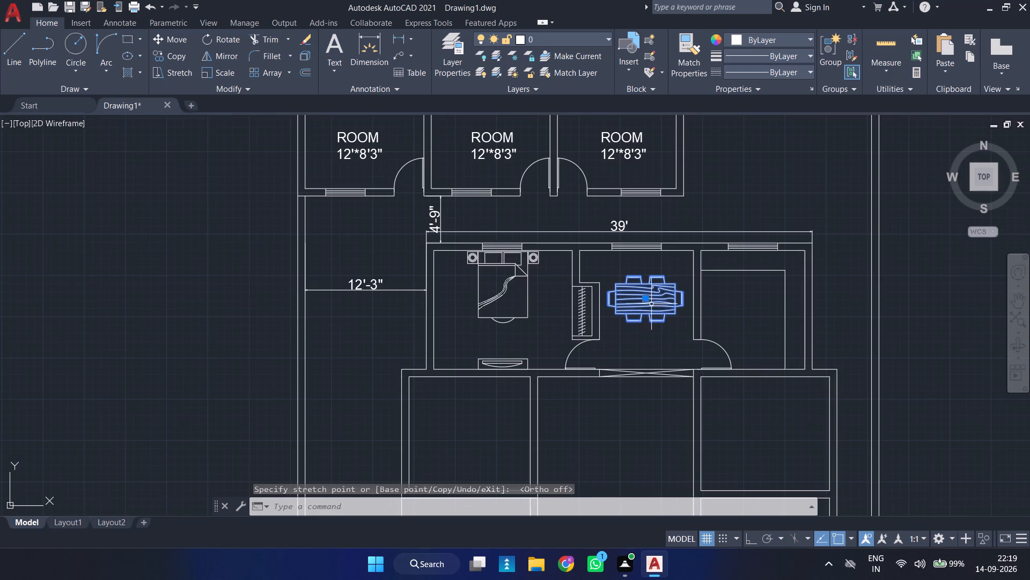
type("SC")
key("space")
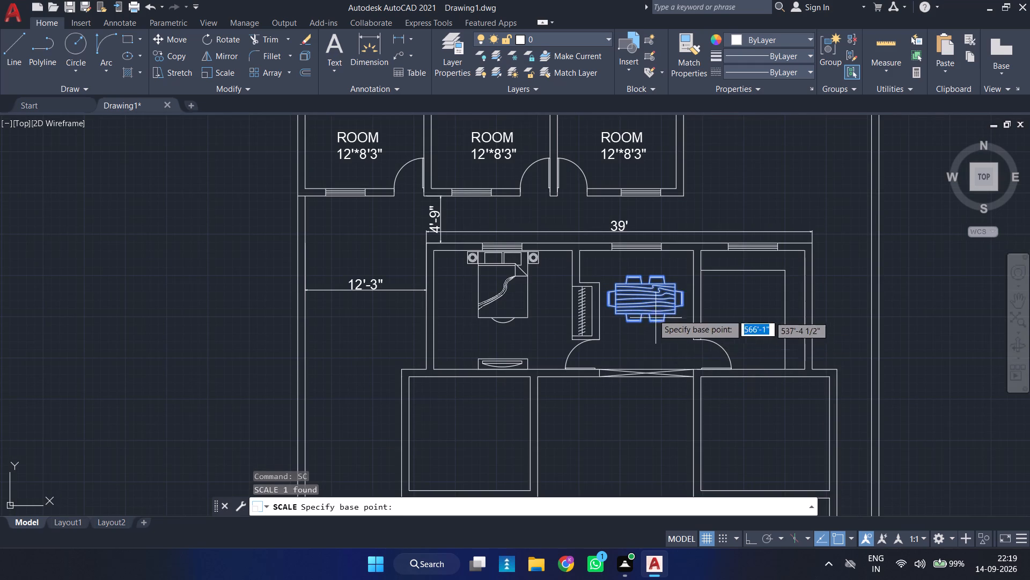
scroll(649, 303, "up", 2)
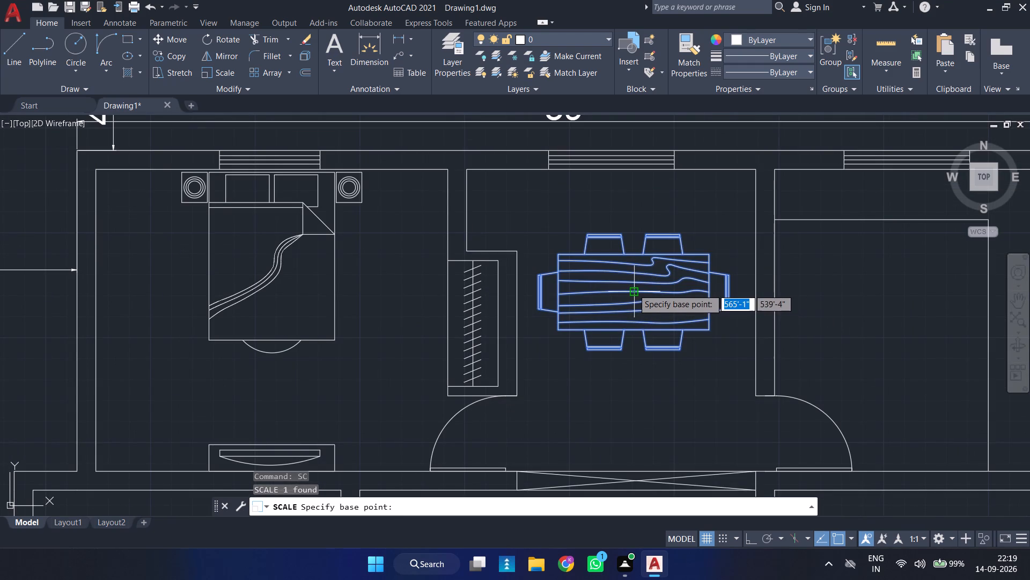
left_click(633, 289)
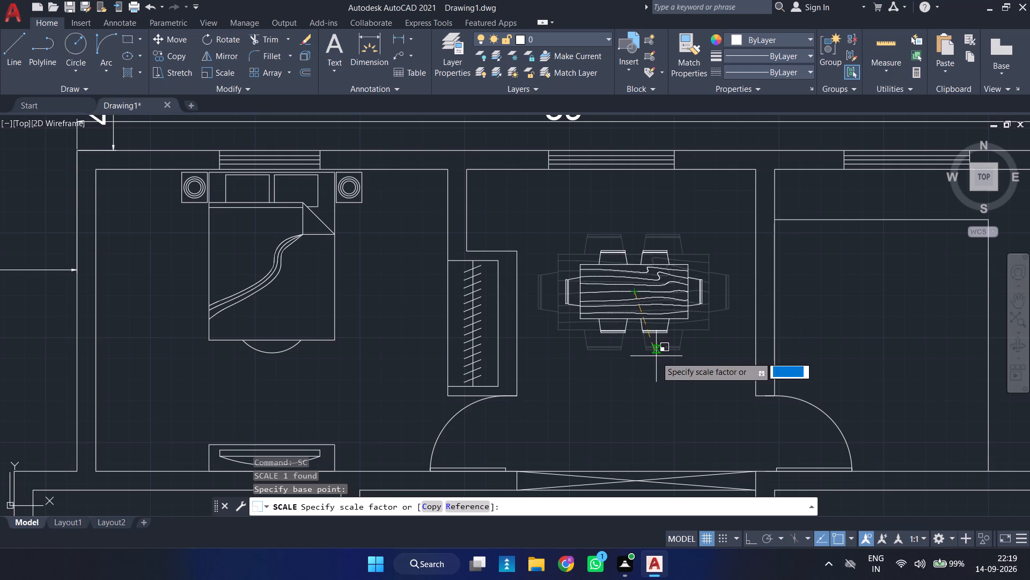
left_click(656, 358)
scroll(659, 353, "down", 2)
middle_click_drag(657, 363, 650, 340)
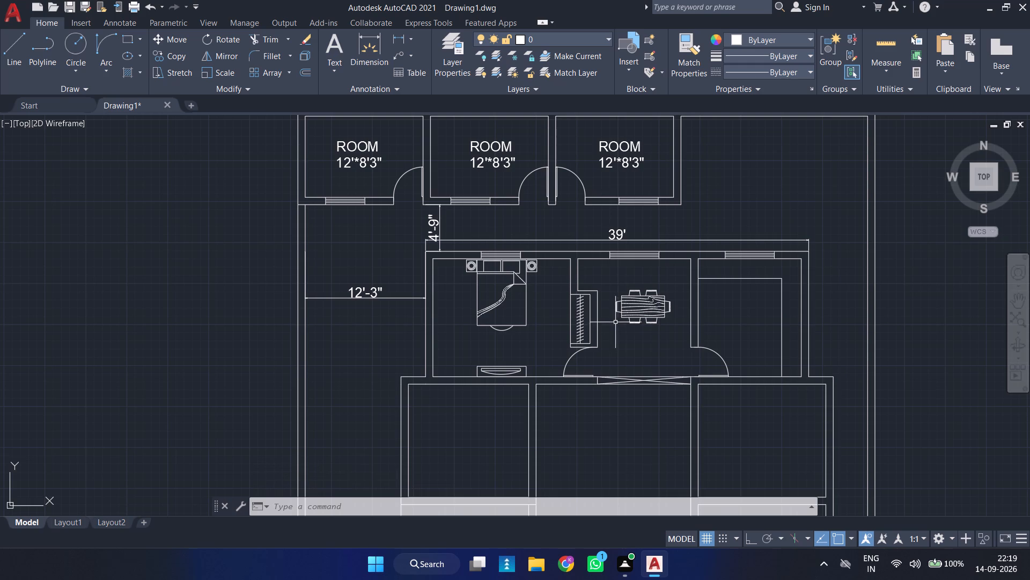
Add the multiline text label BEDROOM with 14'*12' on a second line in the open floor beside the foot of the bed.
scroll(463, 367, "up", 2)
middle_click_drag(464, 368, 418, 320)
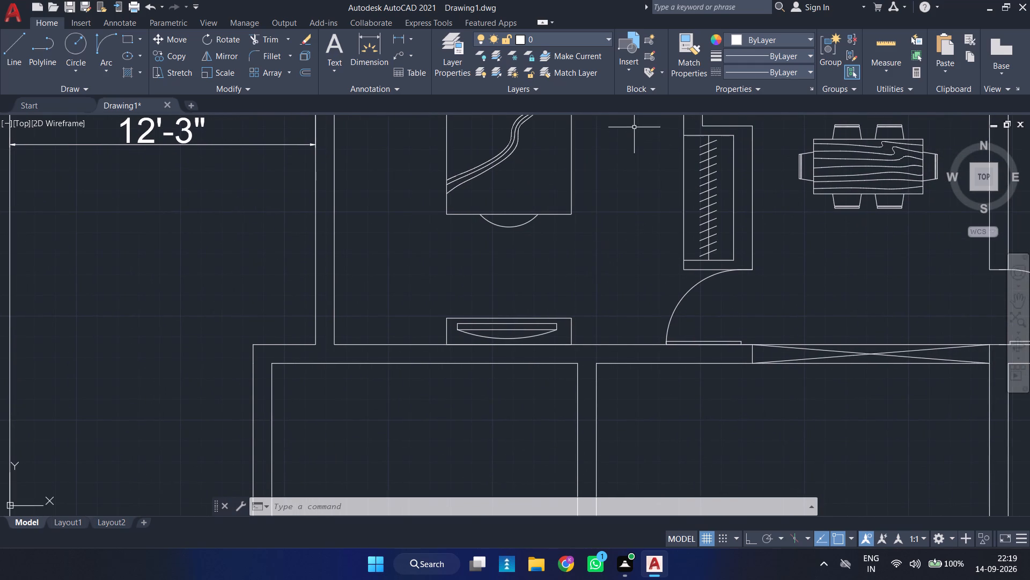
type("MY")
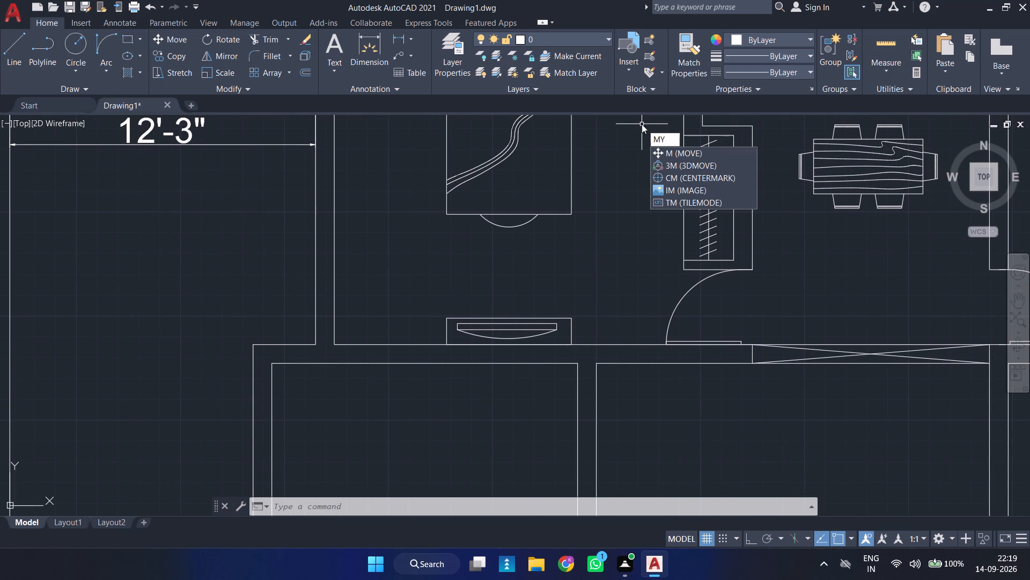
key("BackSpace")
type("T")
key("space")
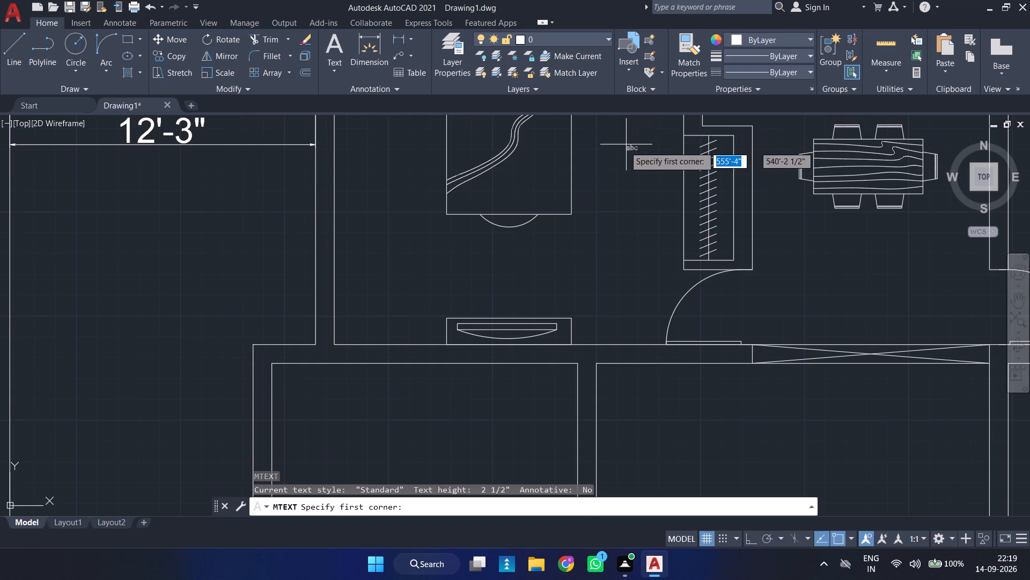
scroll(374, 250, "up", 1)
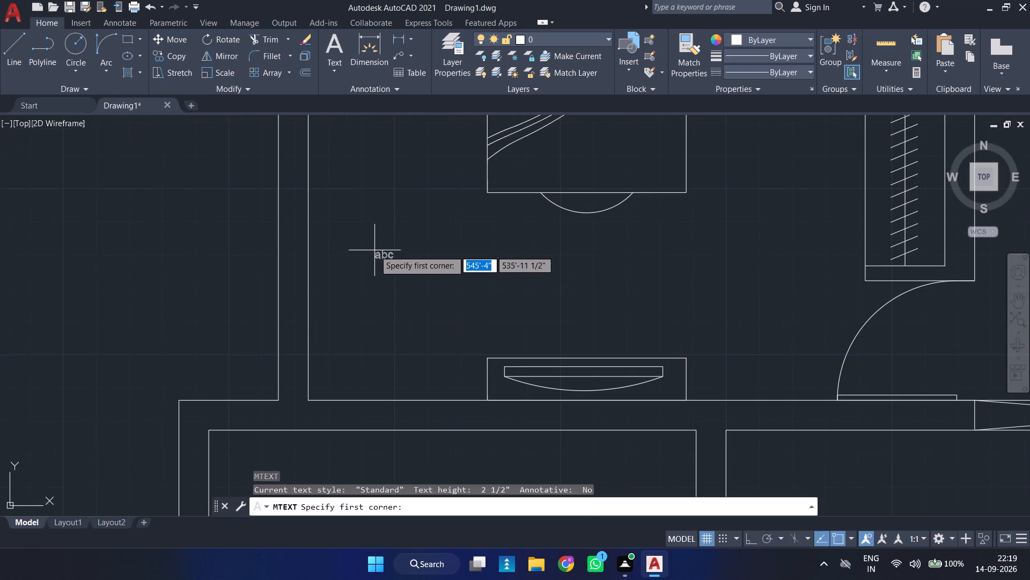
left_click(380, 224)
left_click(584, 272)
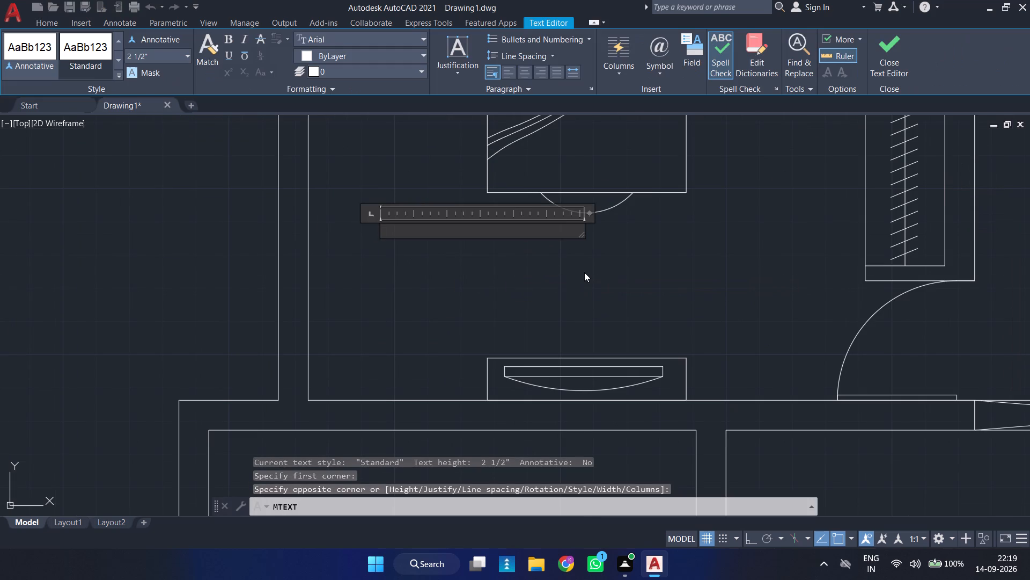
type("BEDROOM")
key("Return")
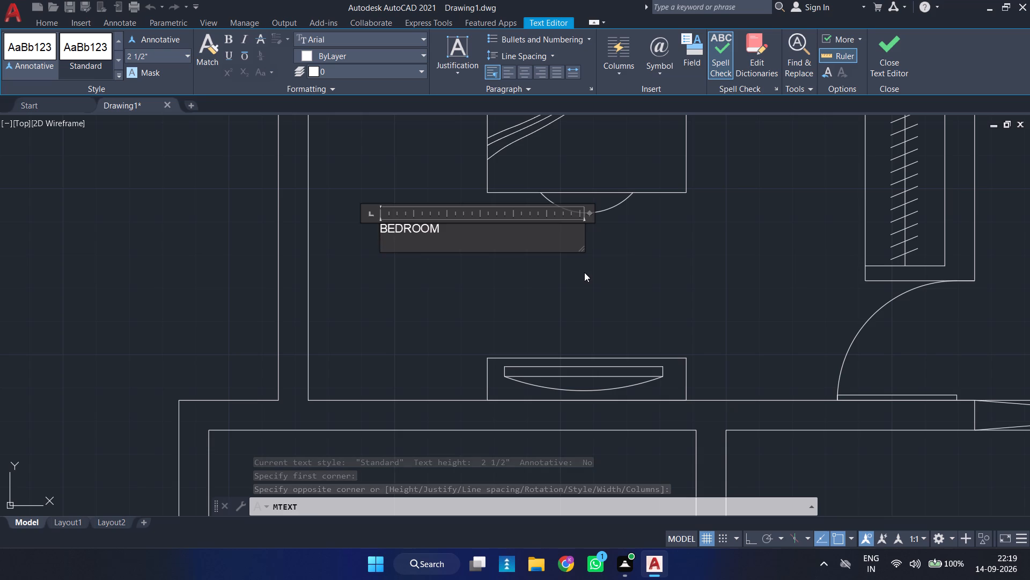
type("14'")
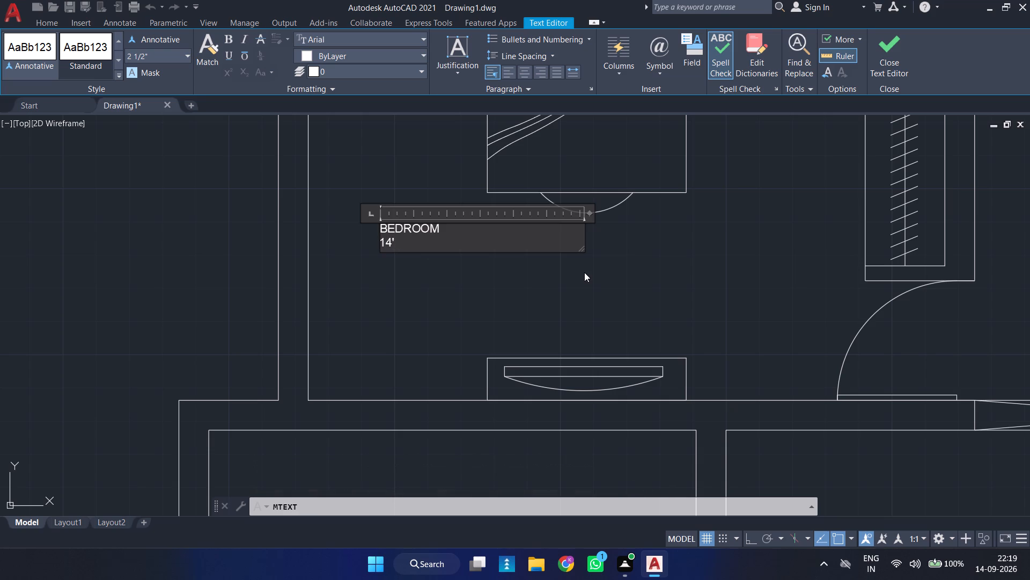
key("asterisk")
type("12'")
key("Escape")
key("Return")
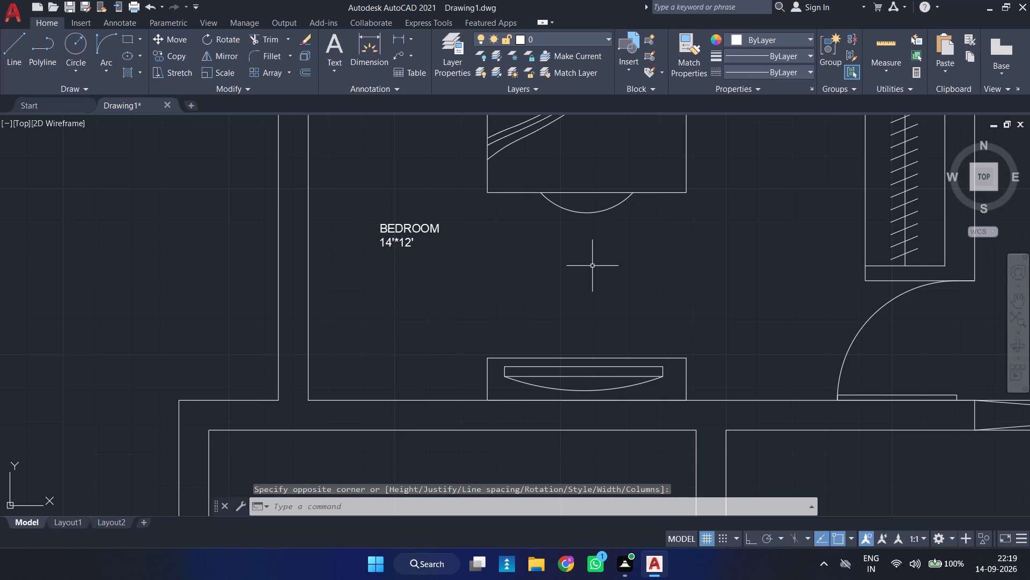
Add the multiline text label DINING with 11'6"*12' on a second line, just below the dining set.
scroll(593, 265, "down", 2)
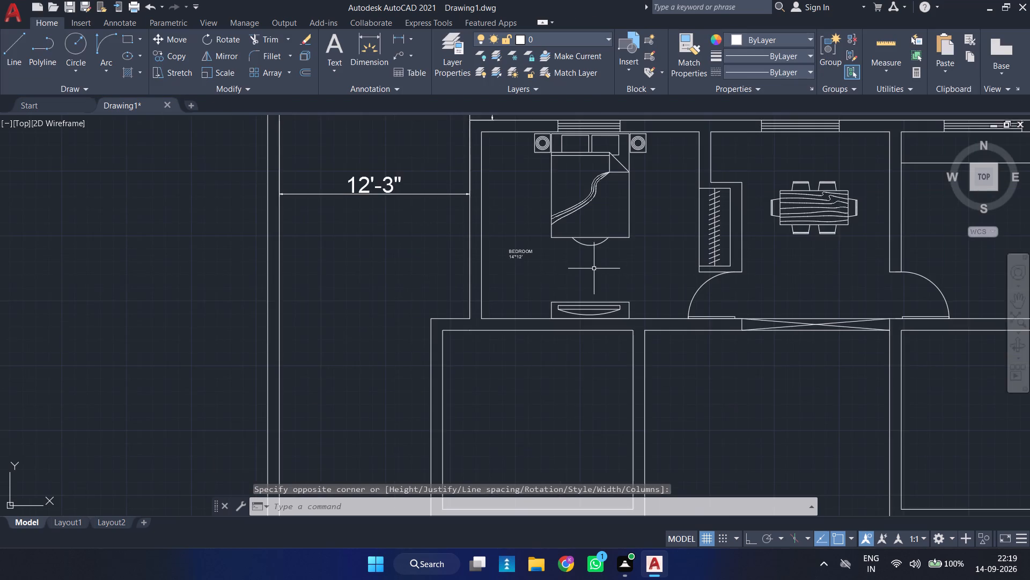
middle_click_drag(594, 270, 275, 223)
scroll(527, 258, "up", 1)
key("space")
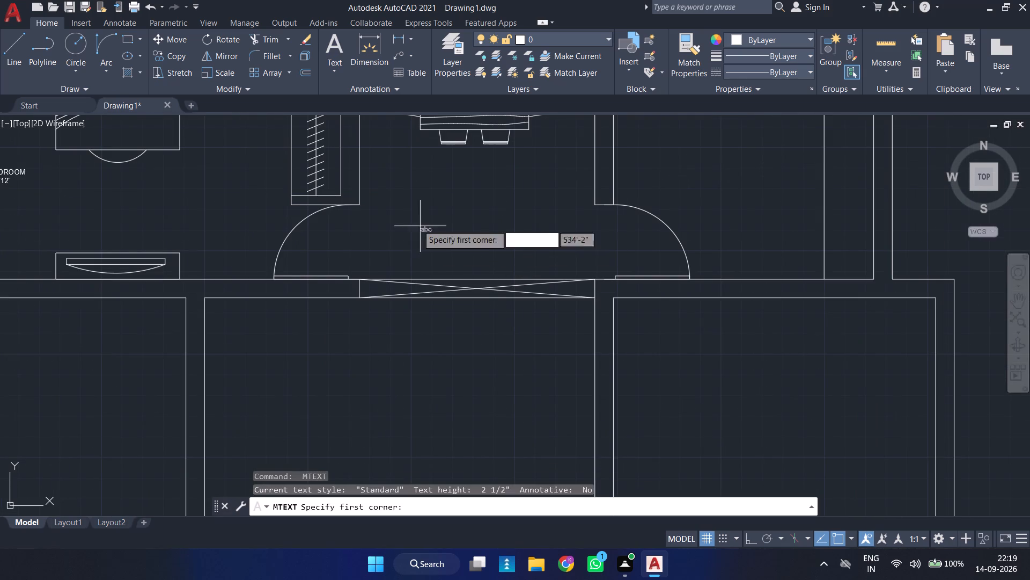
left_click(404, 193)
left_click(516, 209)
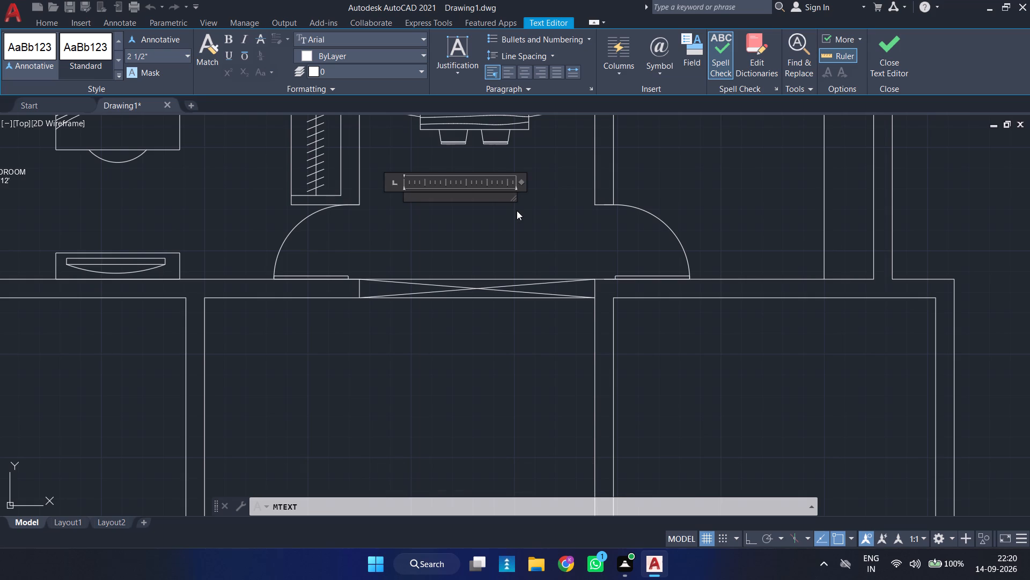
type("DIN")
type("ING")
key("Return")
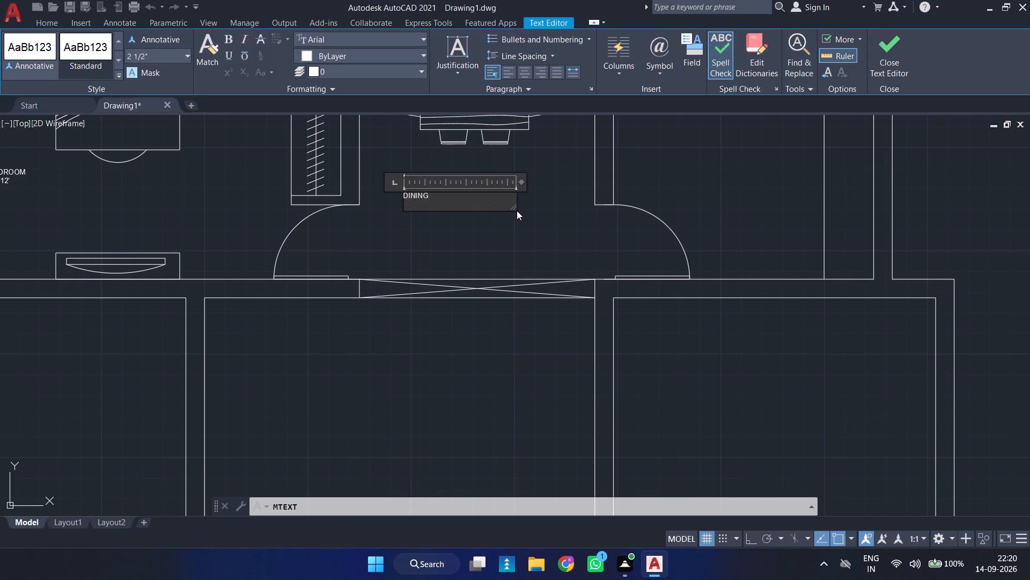
type("11;")
key("BackSpace")
key("apostrophe")
type("6\"")
key("asterisk")
type("12'")
key("Escape")
key("Return")
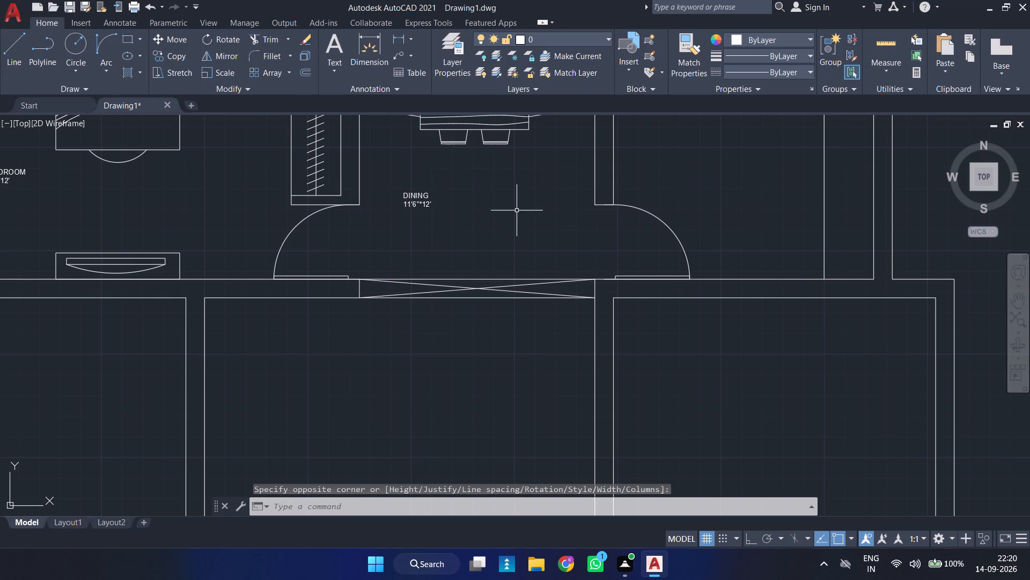
Add the multiline text label KITCHEN with 10'6"*12' on a second line inside the room with the counter outline.
key("space")
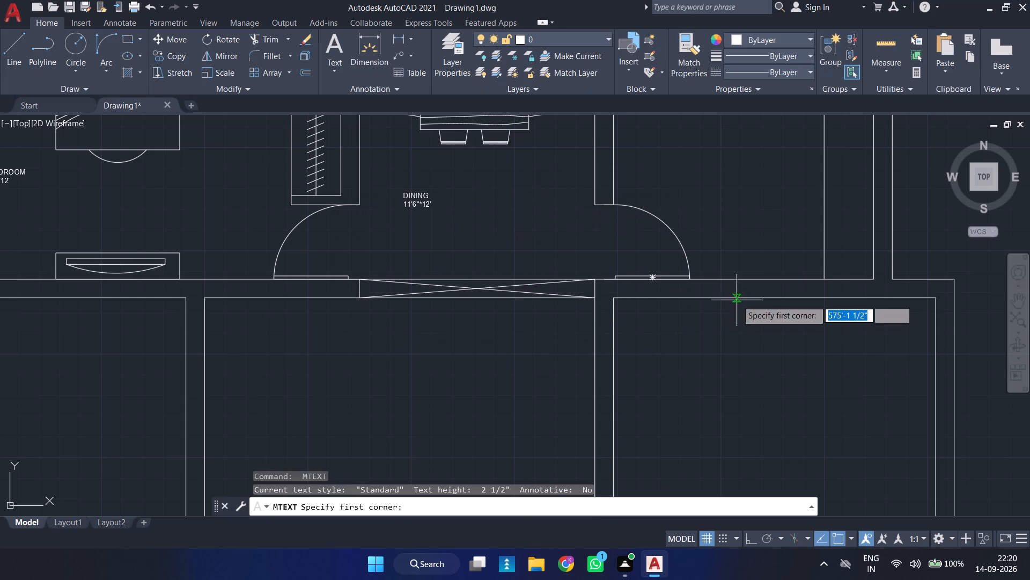
middle_click_drag(742, 211, 638, 339)
left_click(569, 235)
left_click(658, 257)
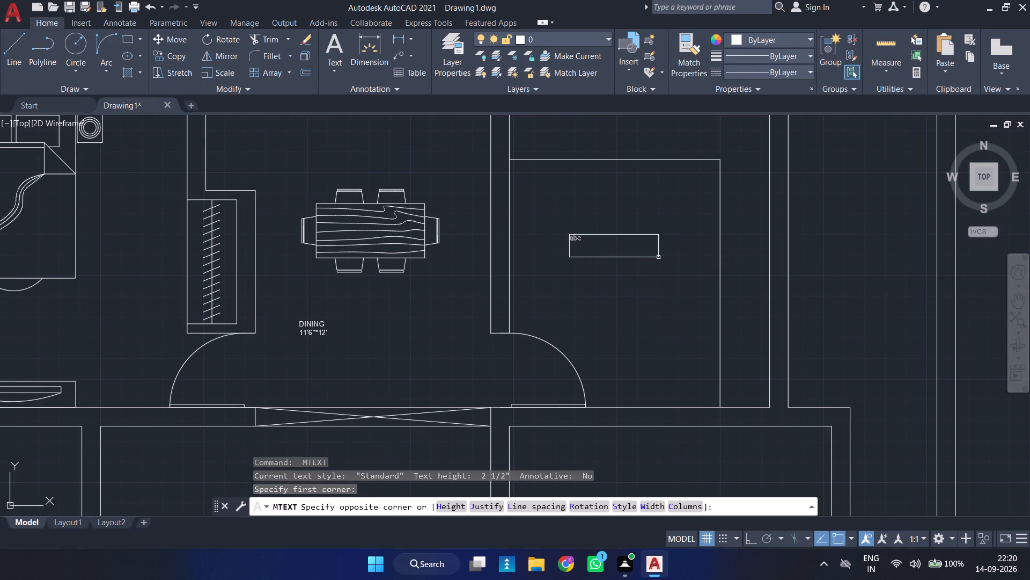
type("KITCHE")
key("n")
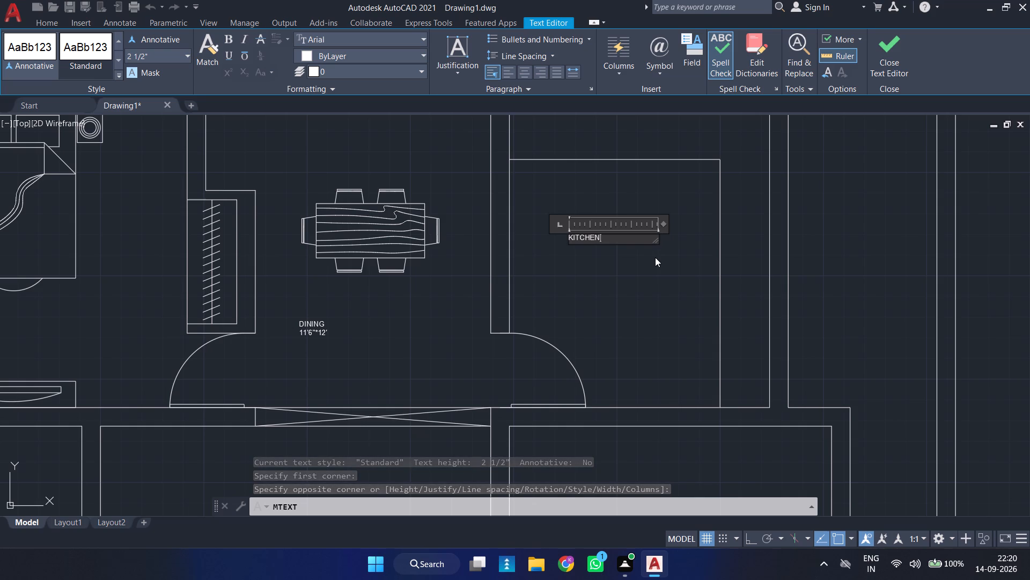
key("Return")
type("10'6\"*")
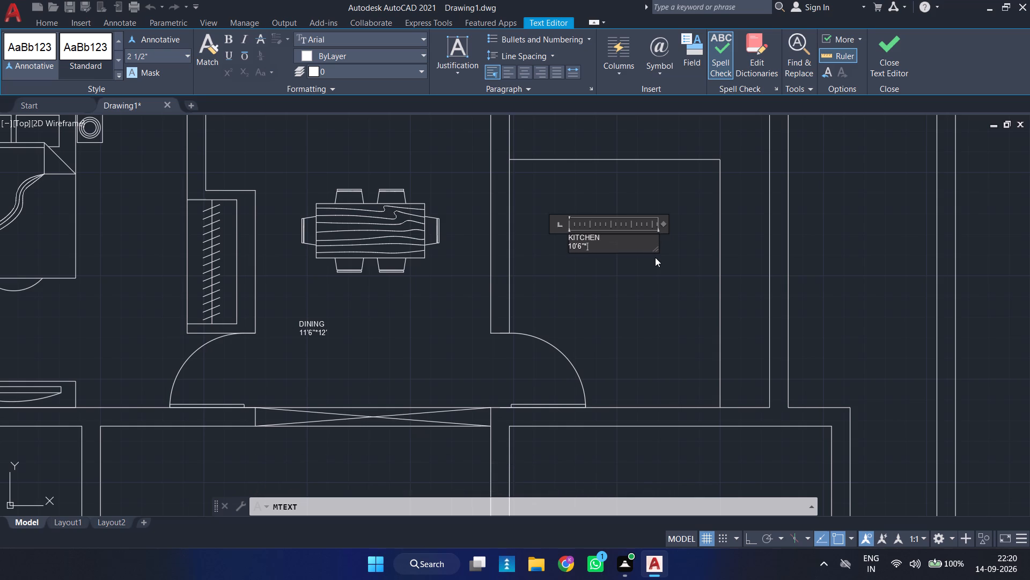
type("12'")
key("Escape")
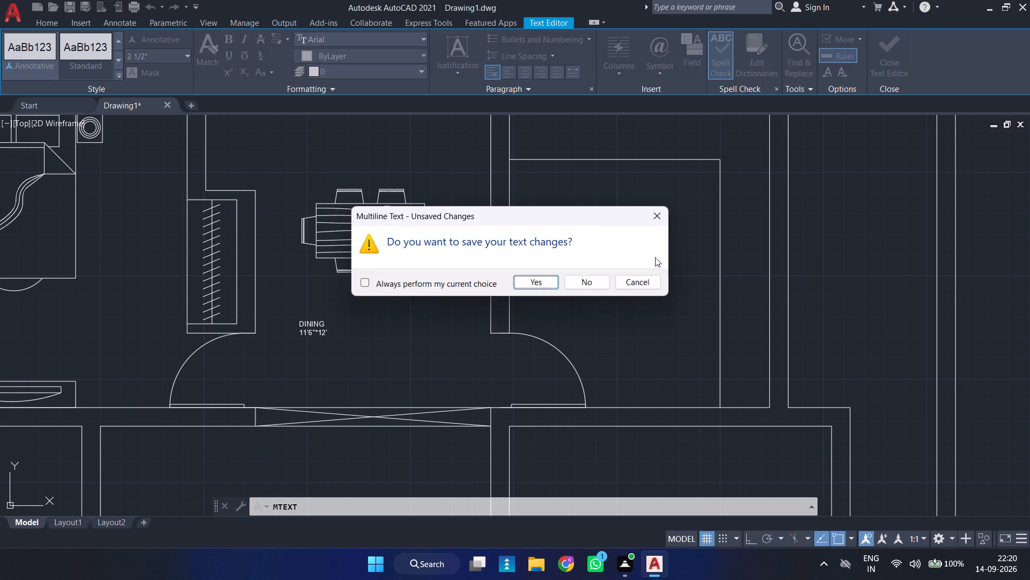
key("Return")
Set the text height of the KITCHEN, DINING and BEDROOM labels together to 1'.
scroll(654, 257, "down", 1)
middle_click_drag(643, 259, 722, 258)
left_click_drag(716, 236, 717, 243)
left_click(676, 278)
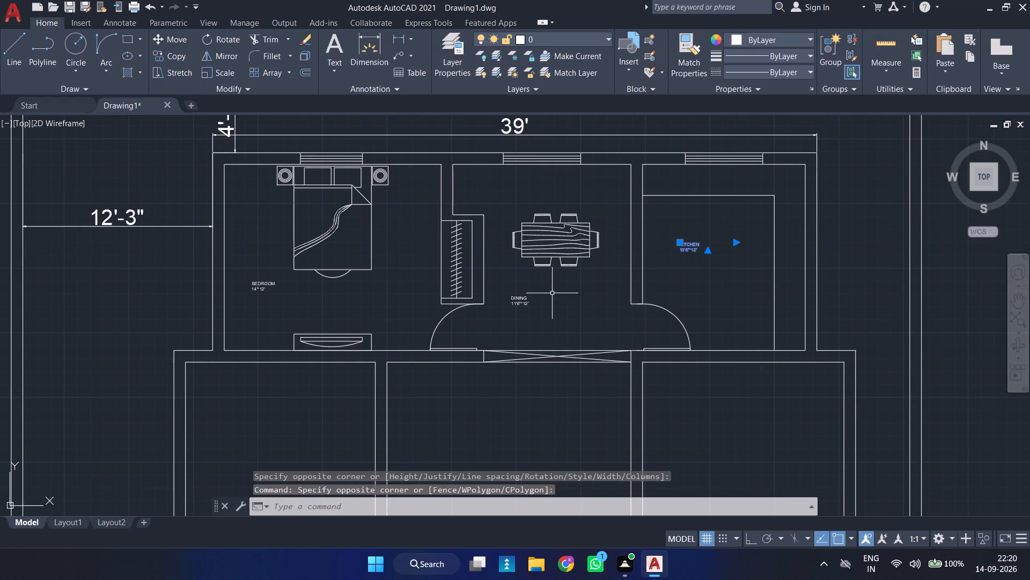
left_click_drag(553, 296, 550, 326)
left_click(510, 329)
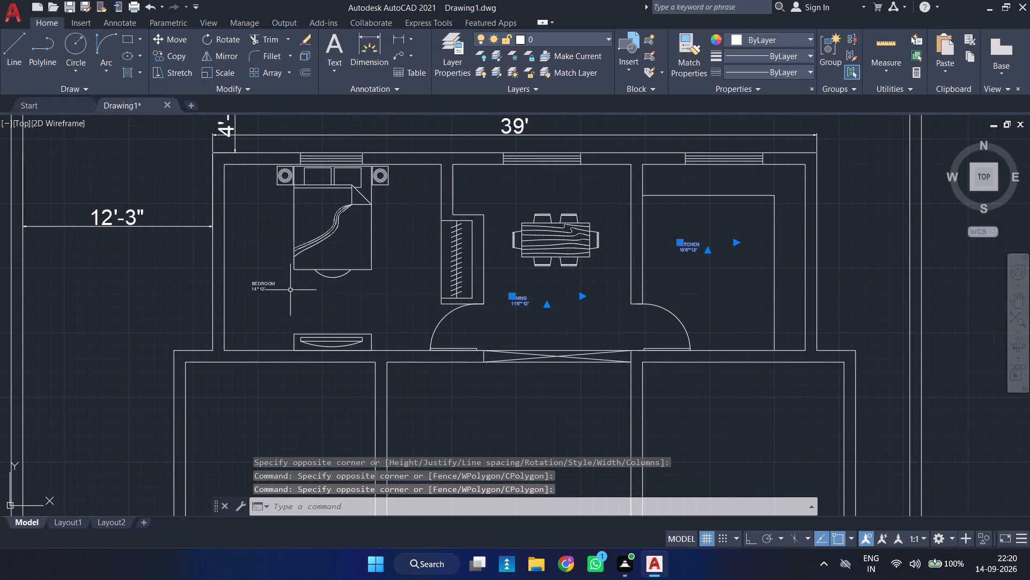
left_click_drag(289, 284, 286, 297)
left_click(256, 301)
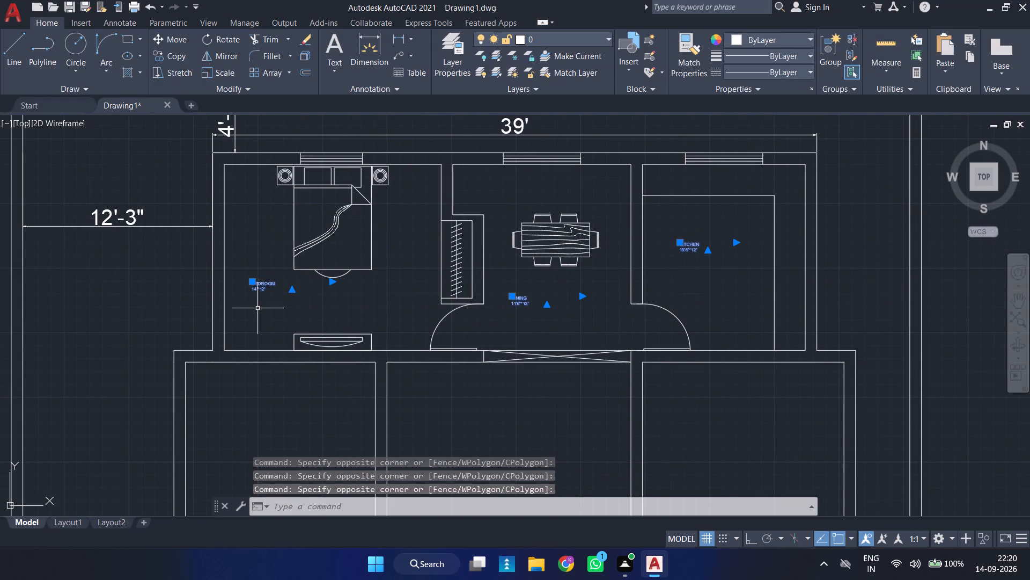
type("PR")
key("Return")
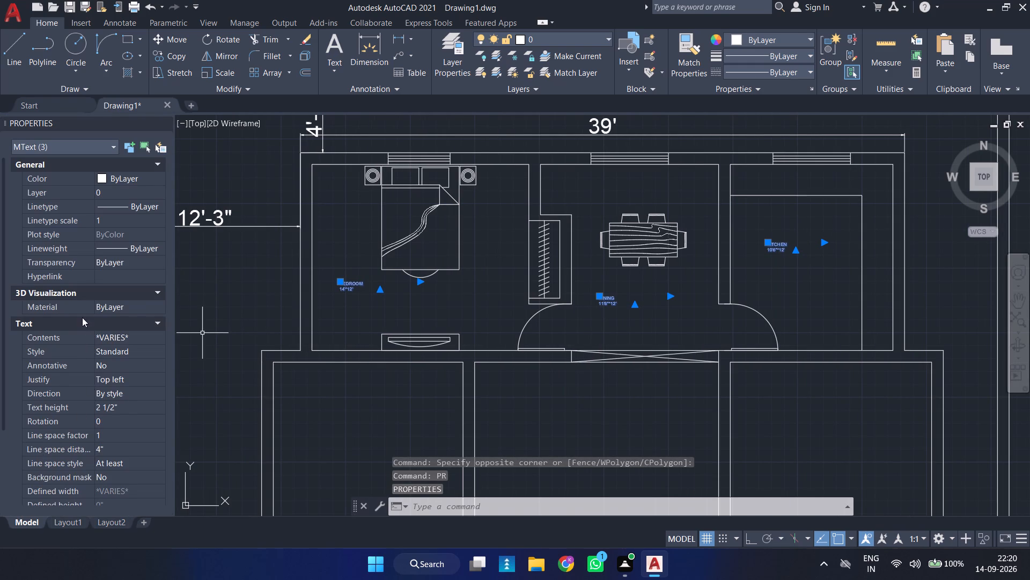
left_click(127, 407)
key("BackSpace")
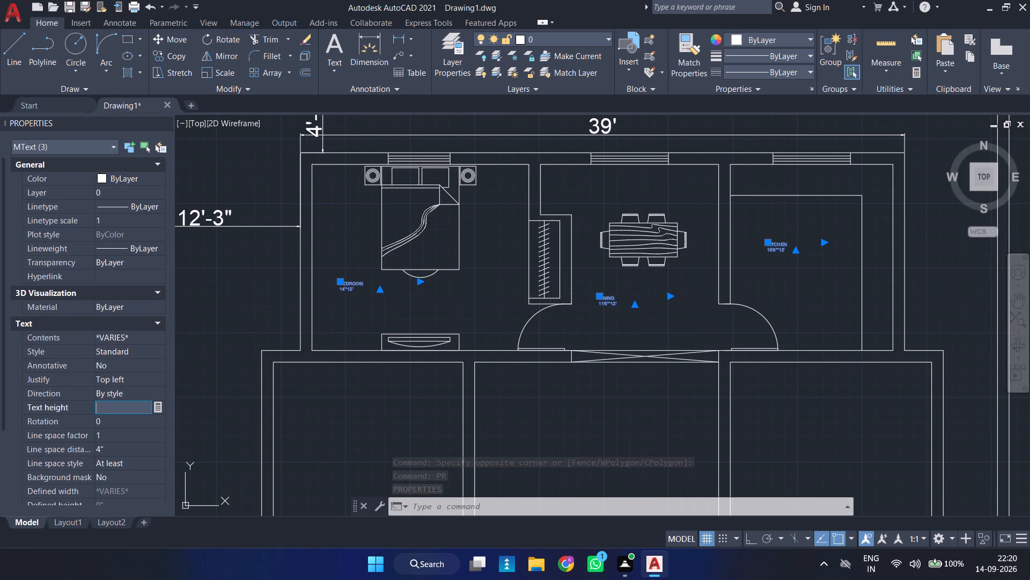
type("1'")
key("Return")
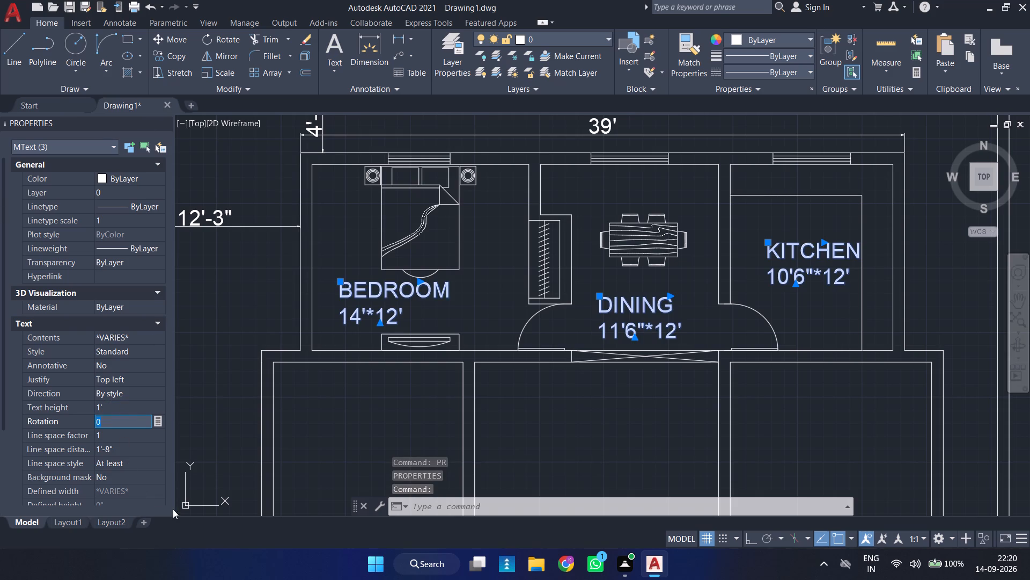
Narrow the docked Properties palette slightly.
left_click_drag(173, 510, 158, 478)
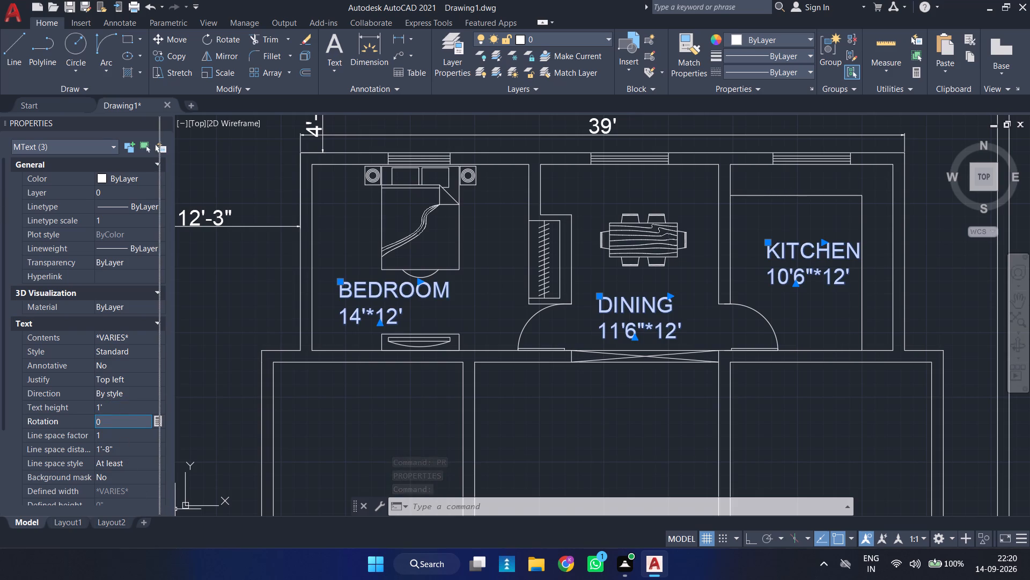
left_click_drag(158, 478, 155, 472)
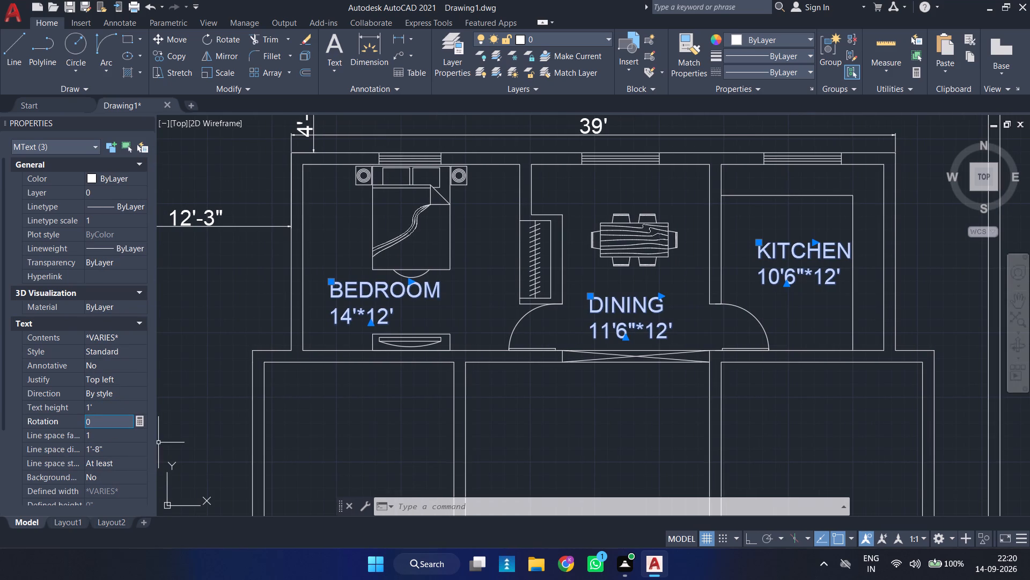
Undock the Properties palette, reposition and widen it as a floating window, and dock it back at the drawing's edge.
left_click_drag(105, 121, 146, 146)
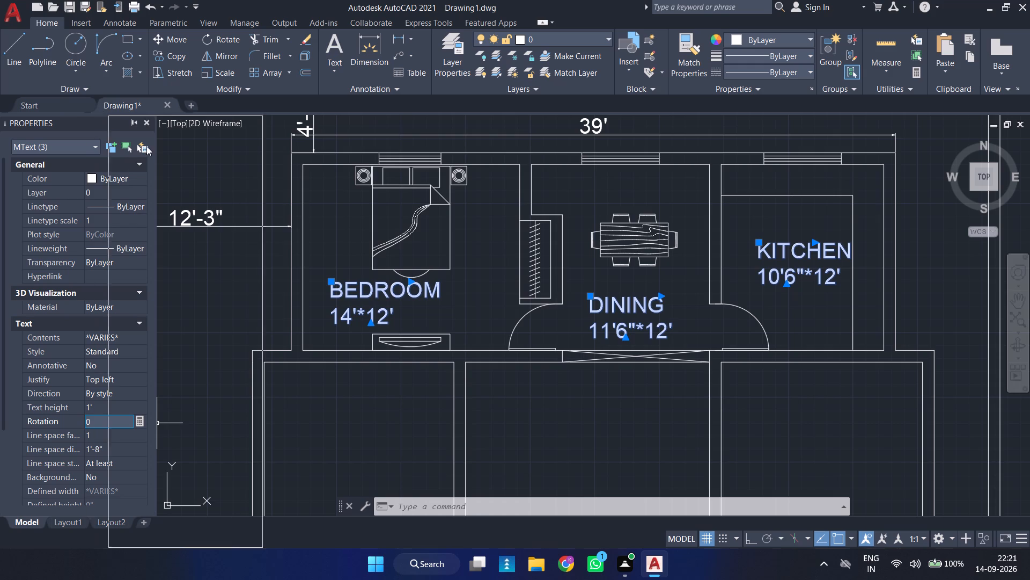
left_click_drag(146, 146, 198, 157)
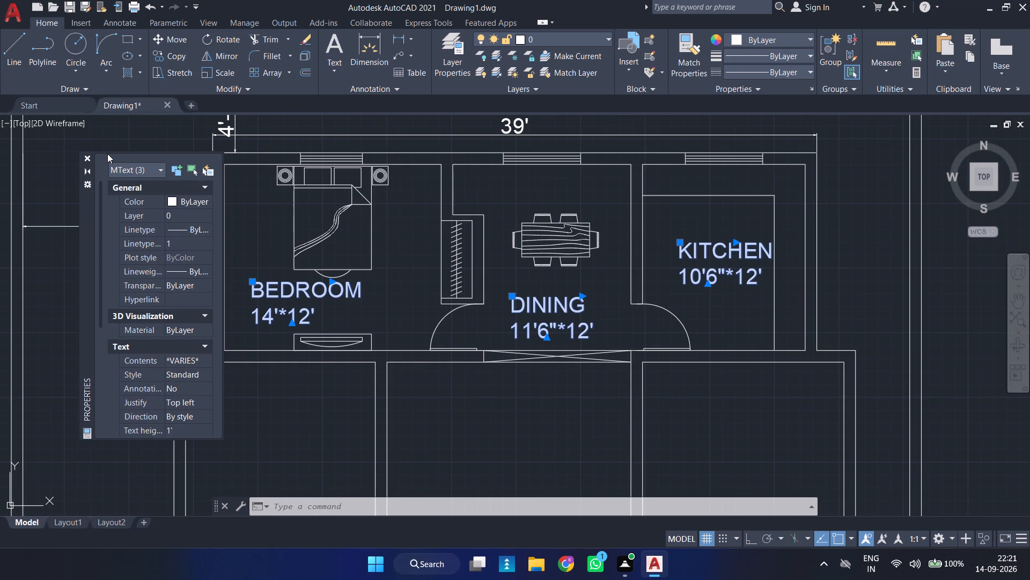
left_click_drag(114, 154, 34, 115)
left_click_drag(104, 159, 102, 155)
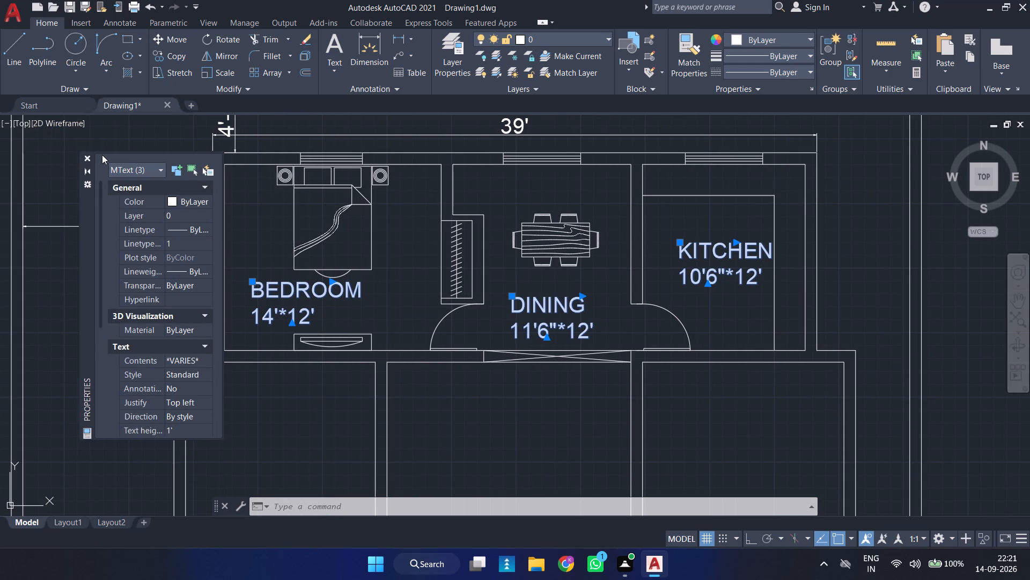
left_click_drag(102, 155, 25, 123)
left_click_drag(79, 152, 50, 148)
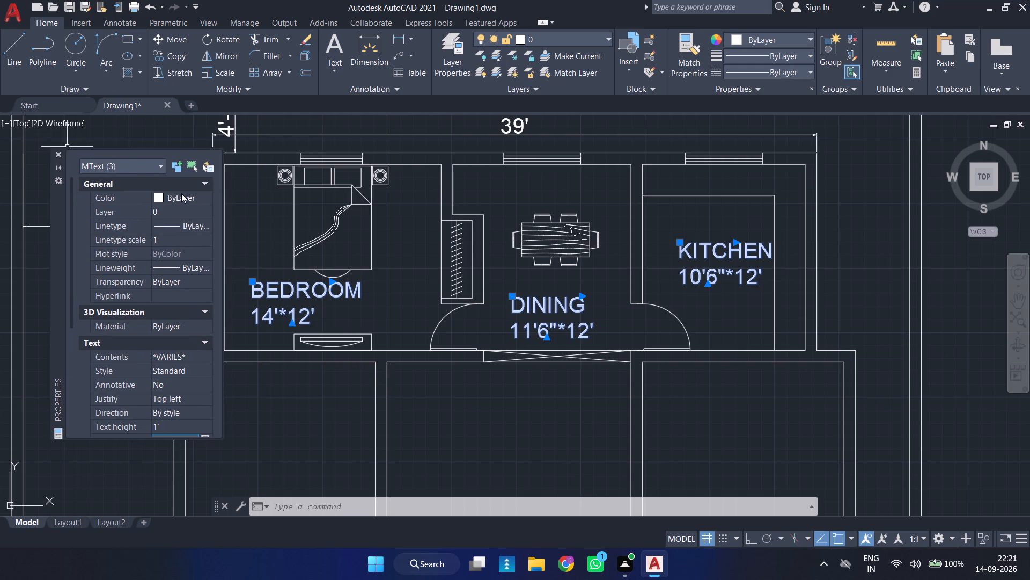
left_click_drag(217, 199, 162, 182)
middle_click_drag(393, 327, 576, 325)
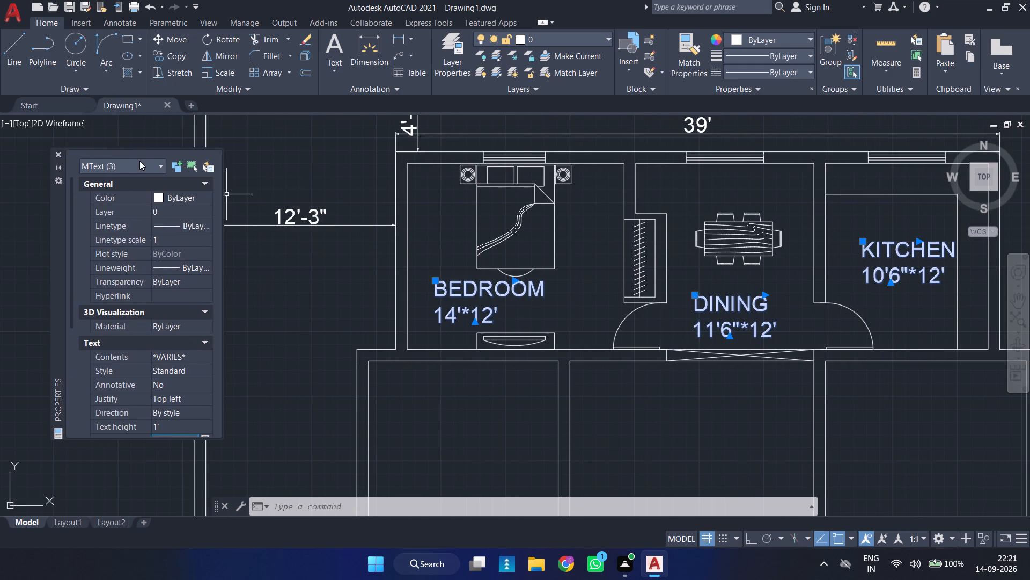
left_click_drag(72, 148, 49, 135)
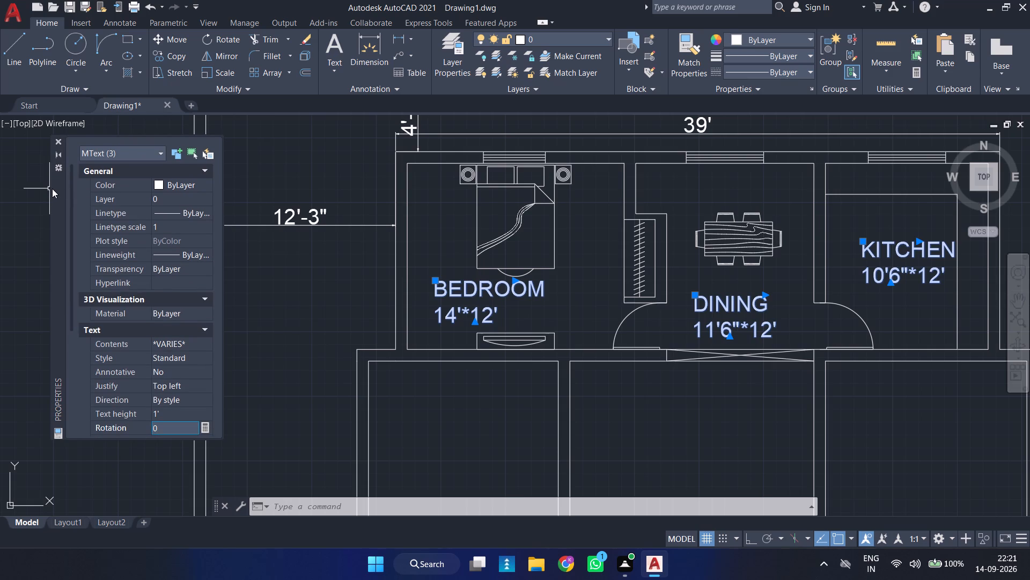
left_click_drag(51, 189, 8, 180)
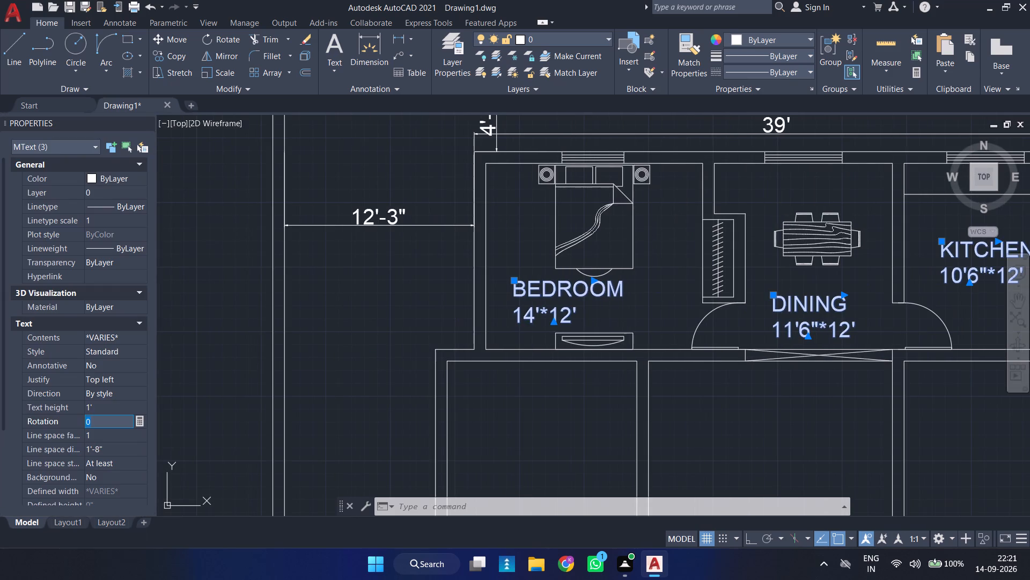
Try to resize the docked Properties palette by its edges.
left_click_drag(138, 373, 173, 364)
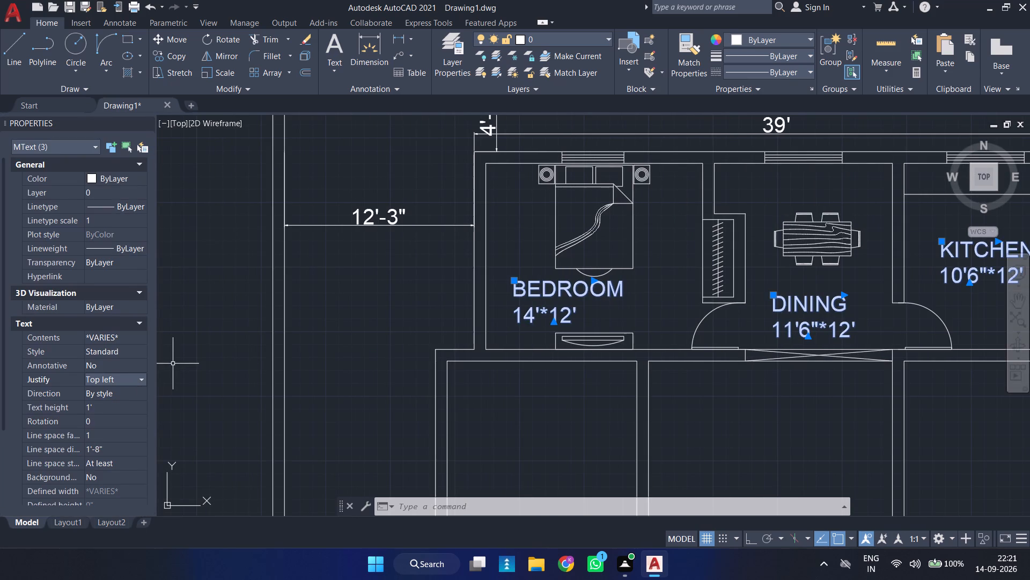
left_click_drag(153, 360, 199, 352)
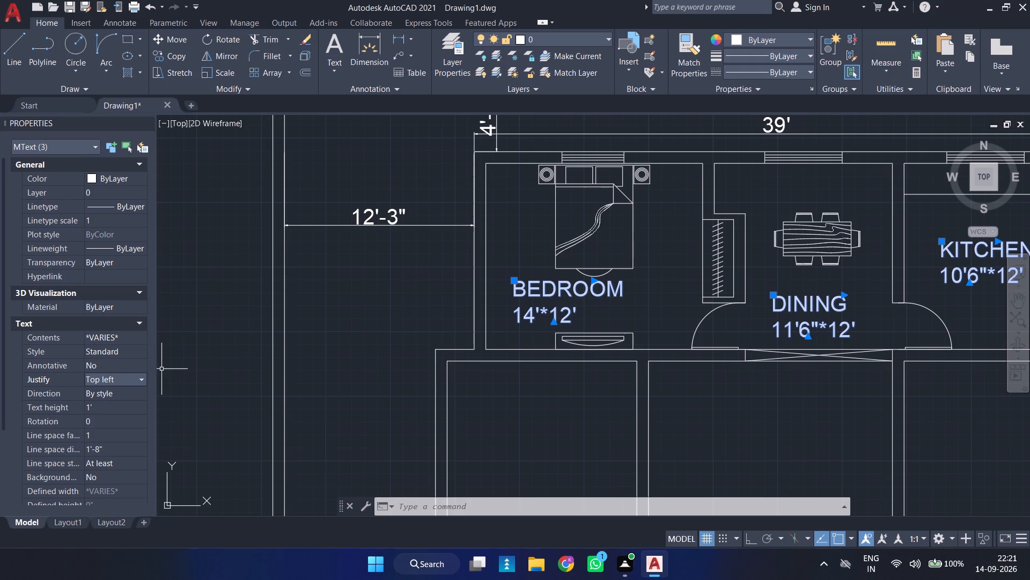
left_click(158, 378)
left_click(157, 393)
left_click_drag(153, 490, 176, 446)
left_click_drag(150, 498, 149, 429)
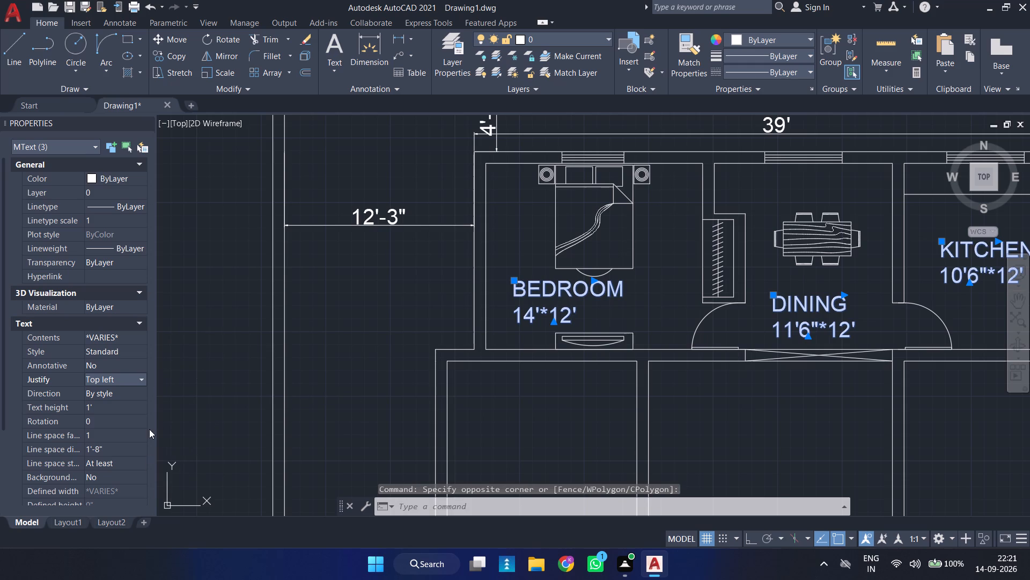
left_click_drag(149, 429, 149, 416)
Move the BEDROOM label sideways so it is centred between the foot of the bed and the unit on the opposite wall.
scroll(200, 204, "down", 2)
middle_click_drag(217, 229, 175, 321)
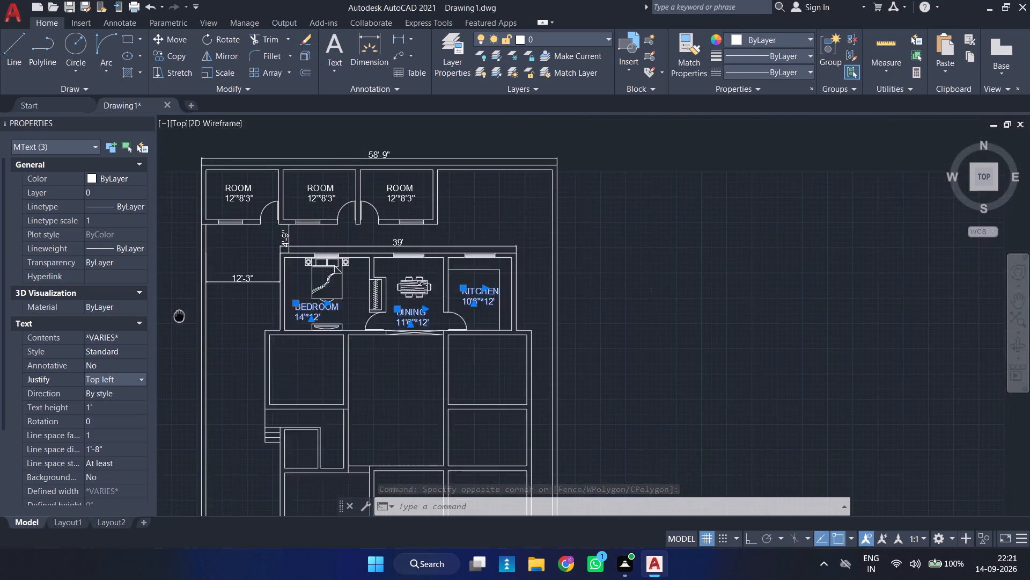
middle_click_drag(175, 321, 174, 322)
scroll(229, 311, "up", 3)
middle_click_drag(427, 398, 319, 345)
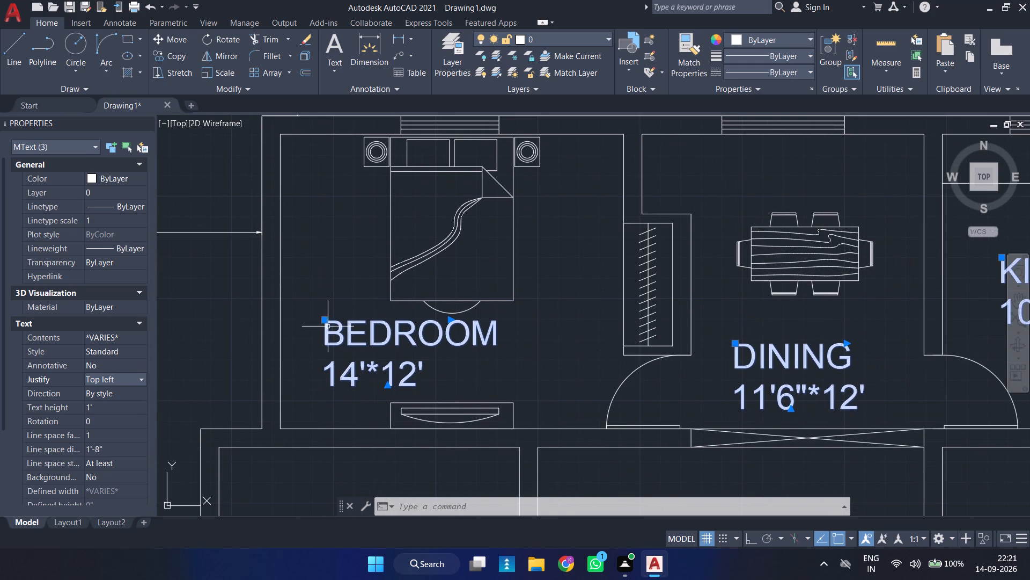
left_click(328, 320)
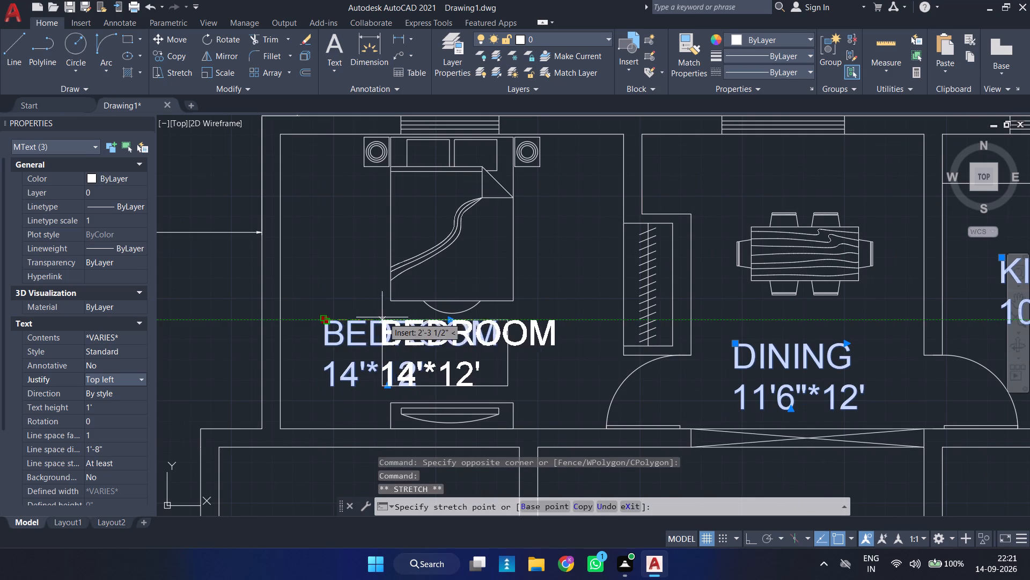
left_click(386, 316)
middle_click_drag(532, 364, 476, 337)
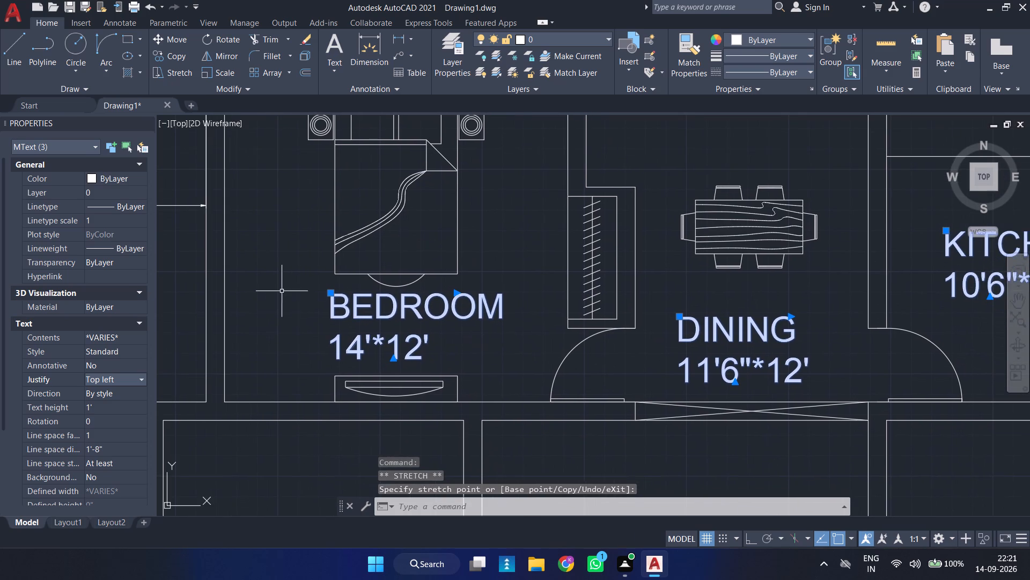
left_click(334, 294)
left_click(320, 293)
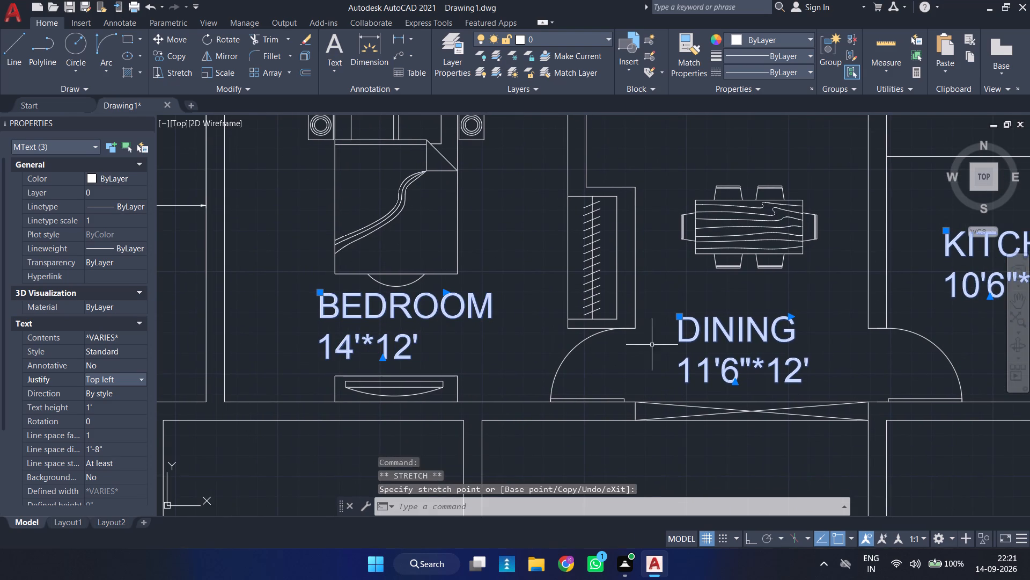
Move the DINING label up so it sits close beneath the dining set.
middle_click_drag(683, 344, 458, 343)
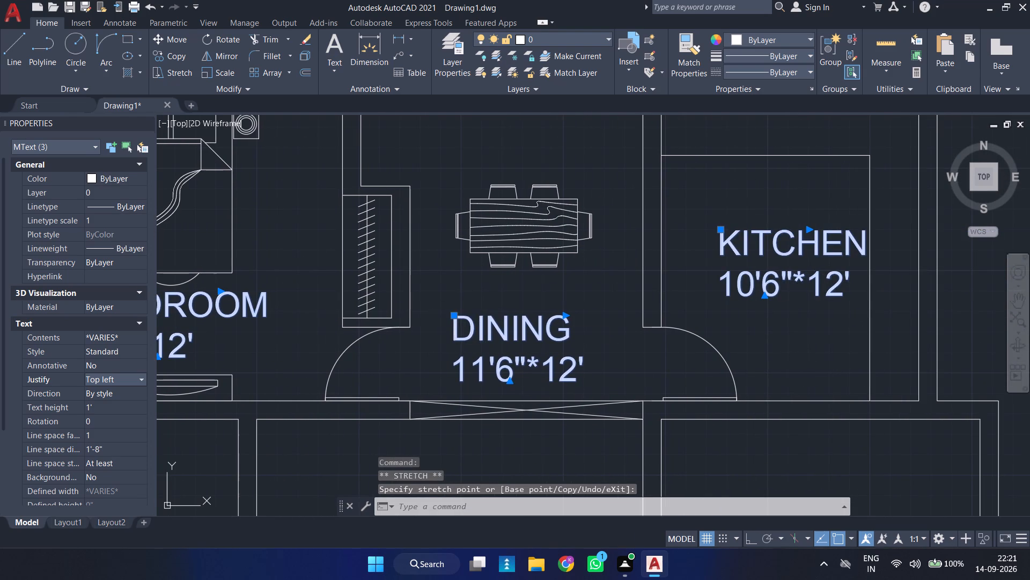
left_click(457, 318)
left_click(452, 291)
left_click(452, 291)
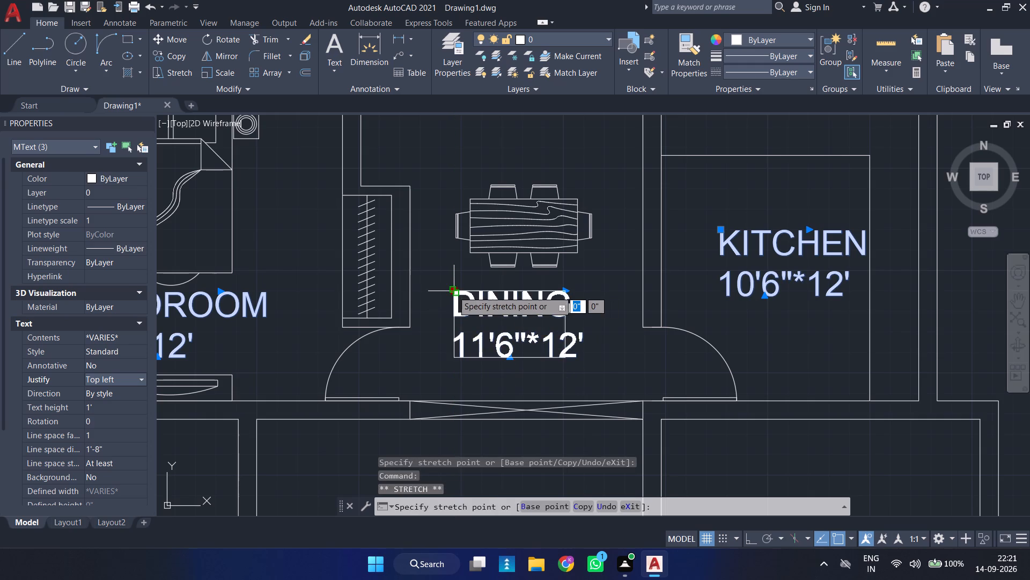
left_click(459, 291)
Move the KITCHEN label sideways to centre it within the counter outline, and clear the label selection.
scroll(572, 286, "down", 2)
scroll(630, 287, "up", 2)
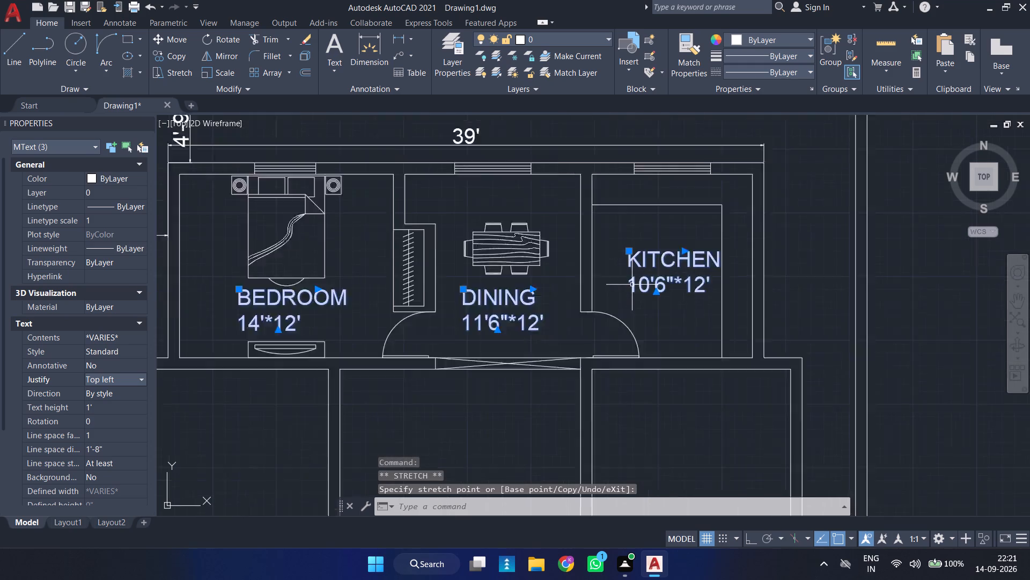
left_click(624, 234)
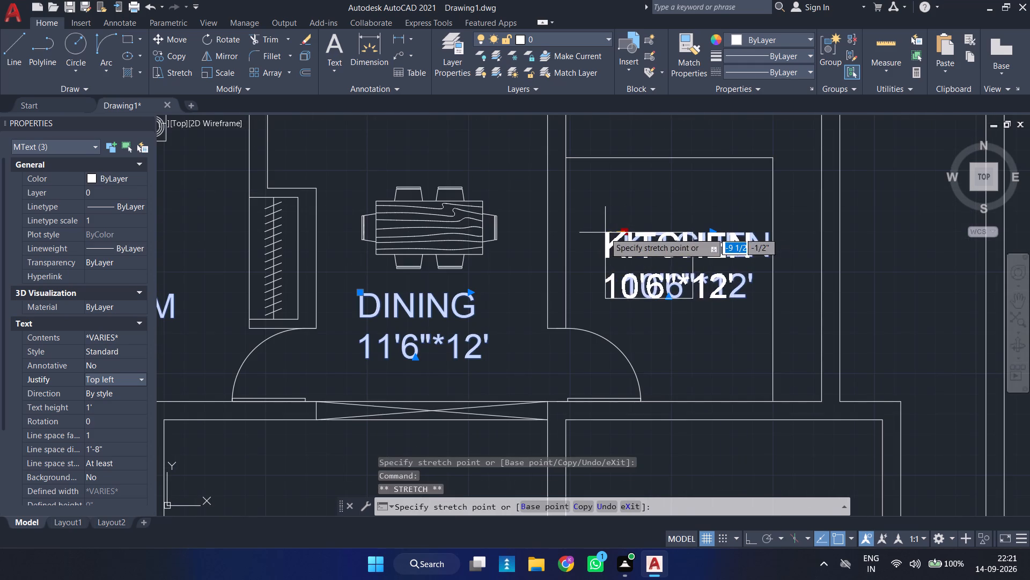
left_click(600, 232)
scroll(609, 232, "down", 2)
middle_click_drag(567, 307, 648, 339)
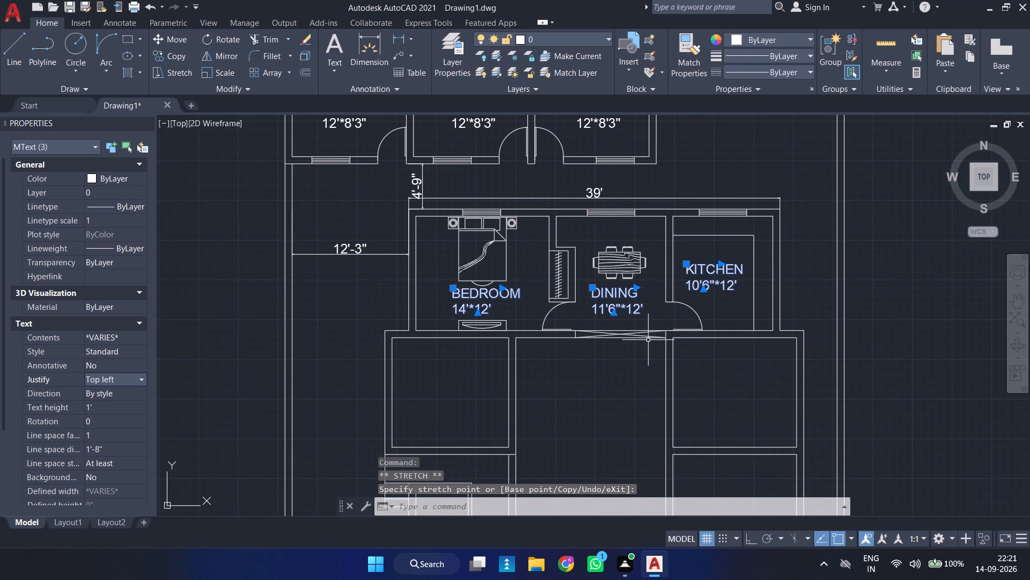
key("Escape")
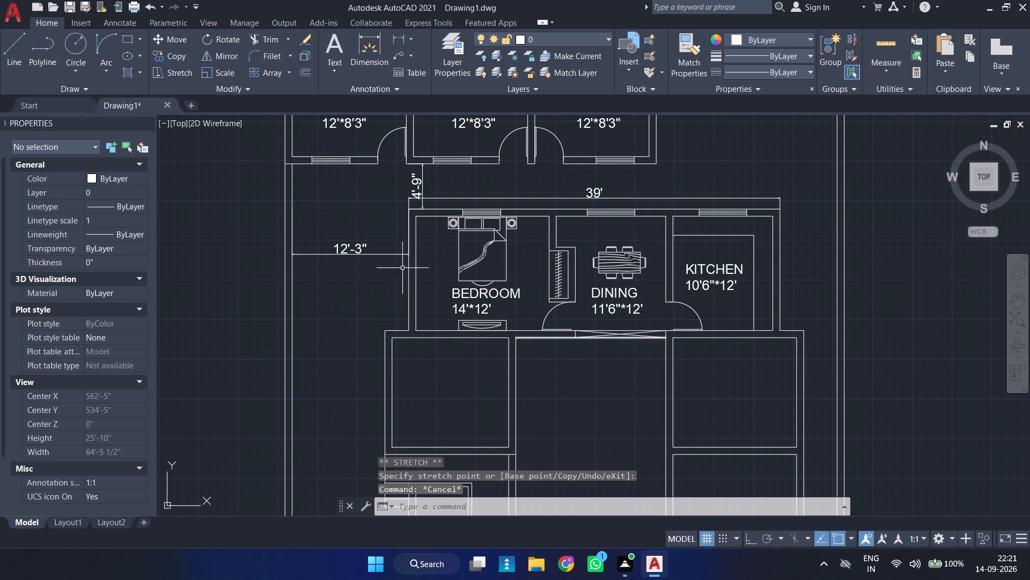
Undock the Properties palette and float it in the empty area clear of the floor plan.
left_click_drag(139, 130, 320, 195)
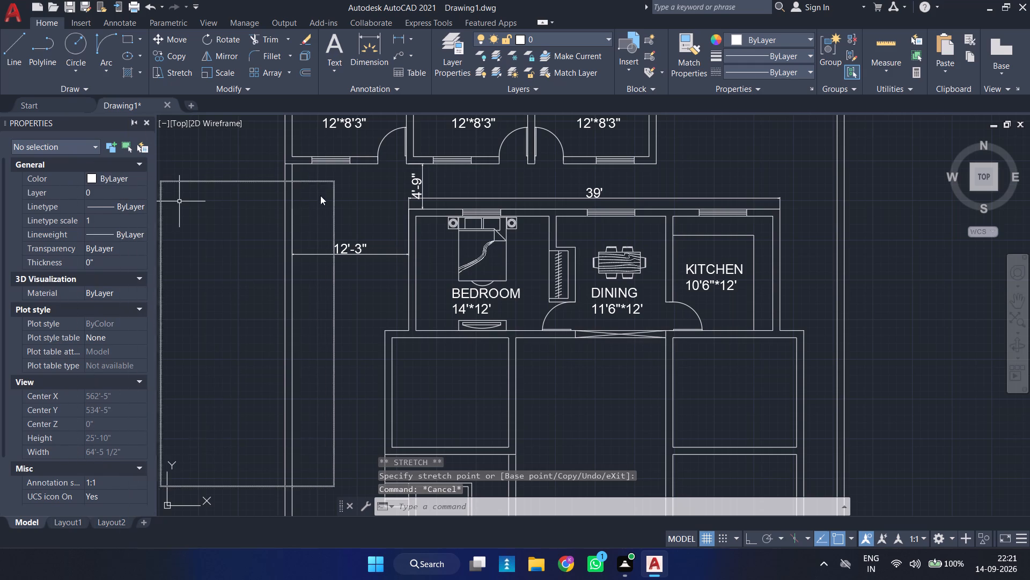
left_click_drag(320, 195, 327, 144)
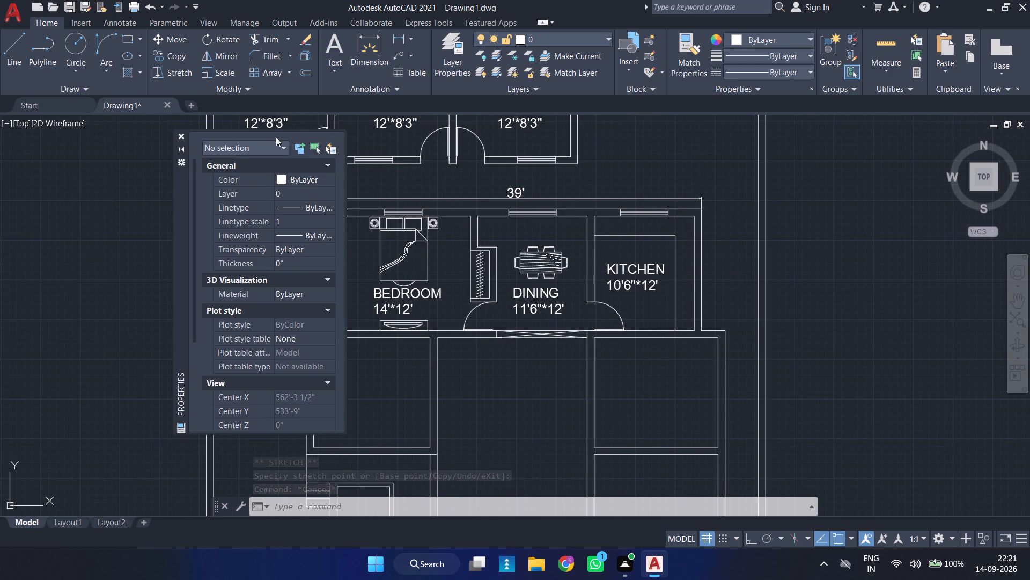
left_click_drag(262, 133, 160, 133)
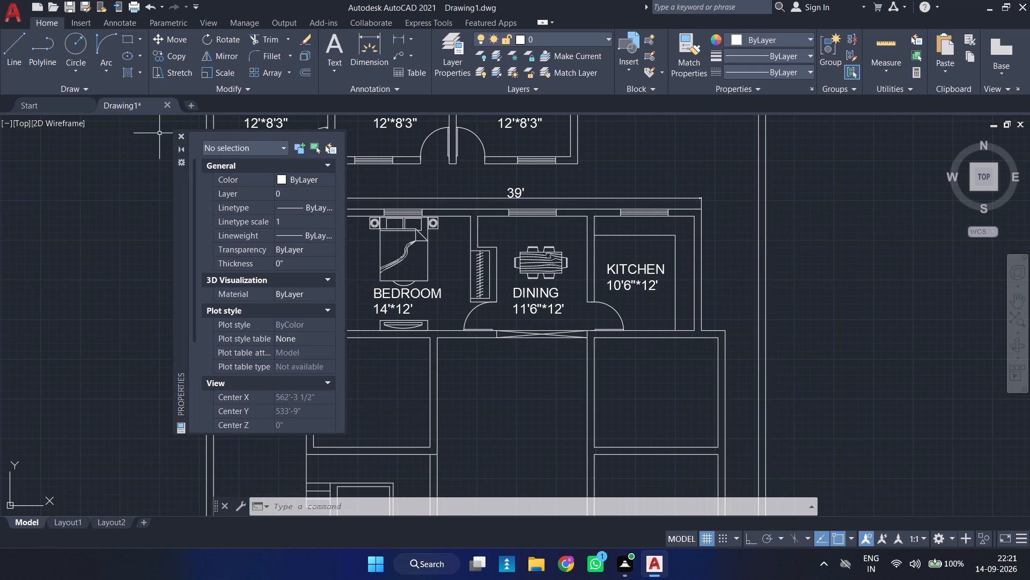
left_click_drag(193, 142, 106, 146)
left_click_drag(106, 146, 105, 146)
scroll(435, 295, "down", 1)
middle_click_drag(438, 299, 708, 314)
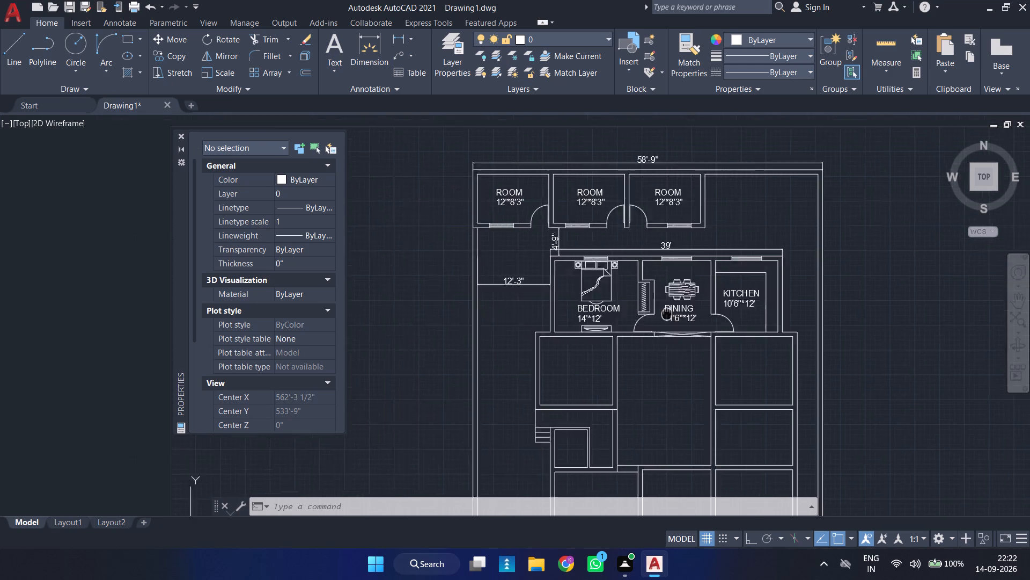
middle_click_drag(708, 314, 756, 306)
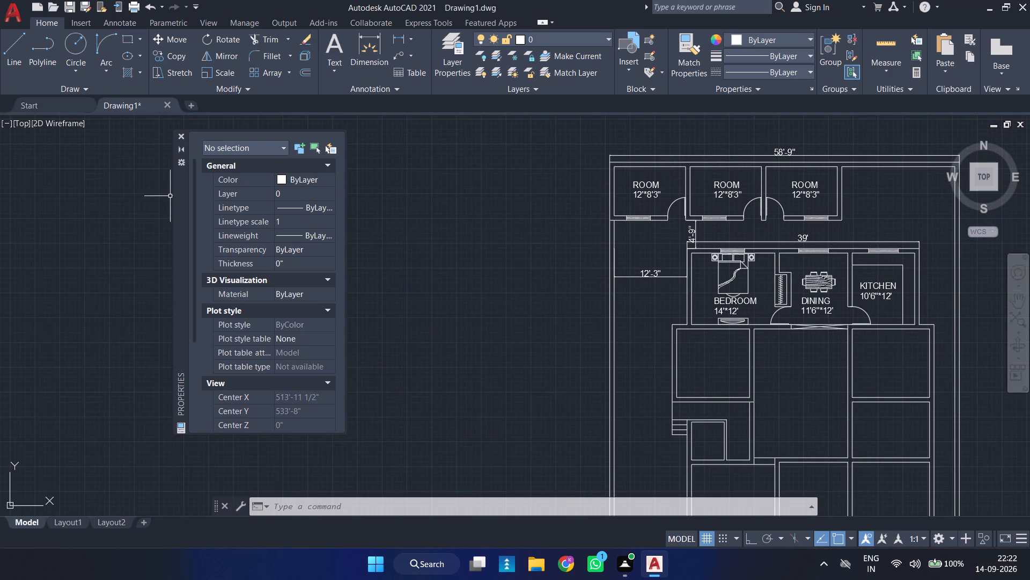
left_click_drag(174, 193, 45, 188)
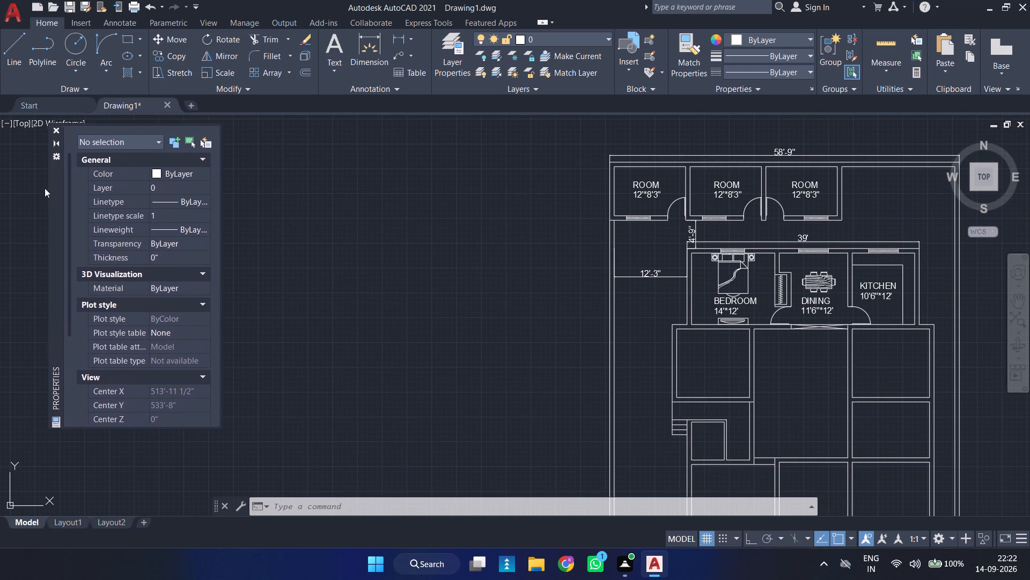
left_click_drag(45, 188, 60, 179)
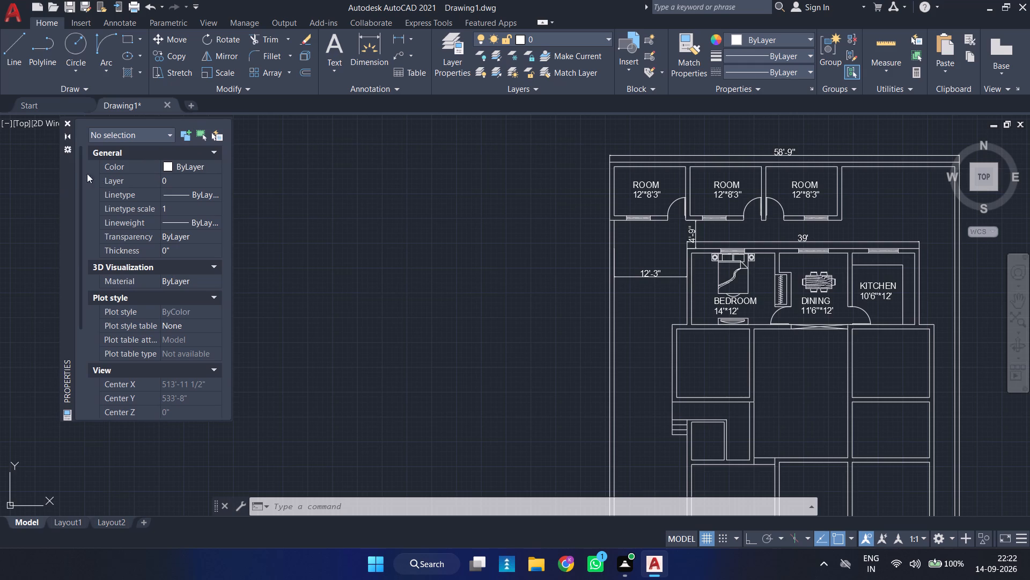
left_click_drag(67, 171, 33, 174)
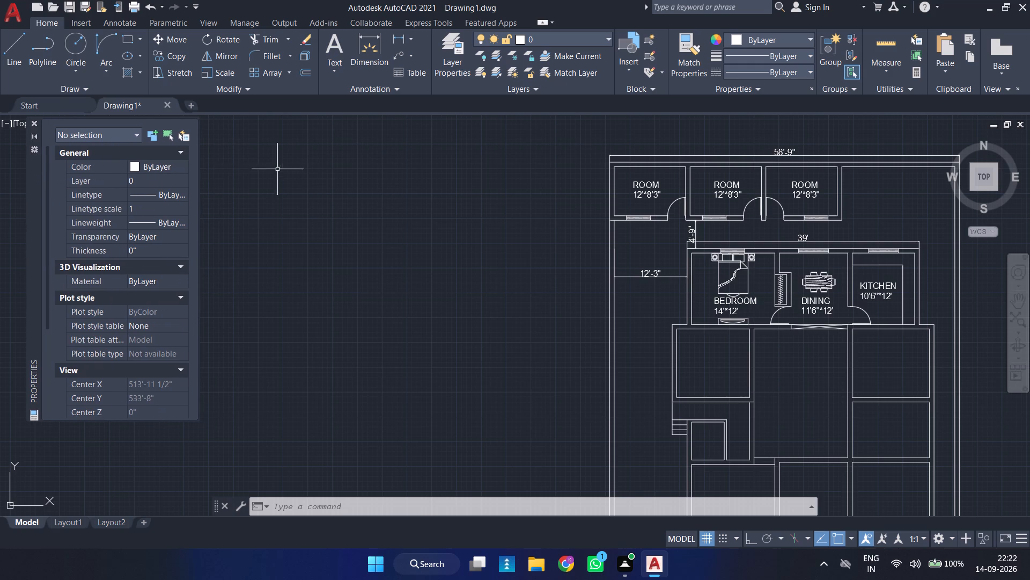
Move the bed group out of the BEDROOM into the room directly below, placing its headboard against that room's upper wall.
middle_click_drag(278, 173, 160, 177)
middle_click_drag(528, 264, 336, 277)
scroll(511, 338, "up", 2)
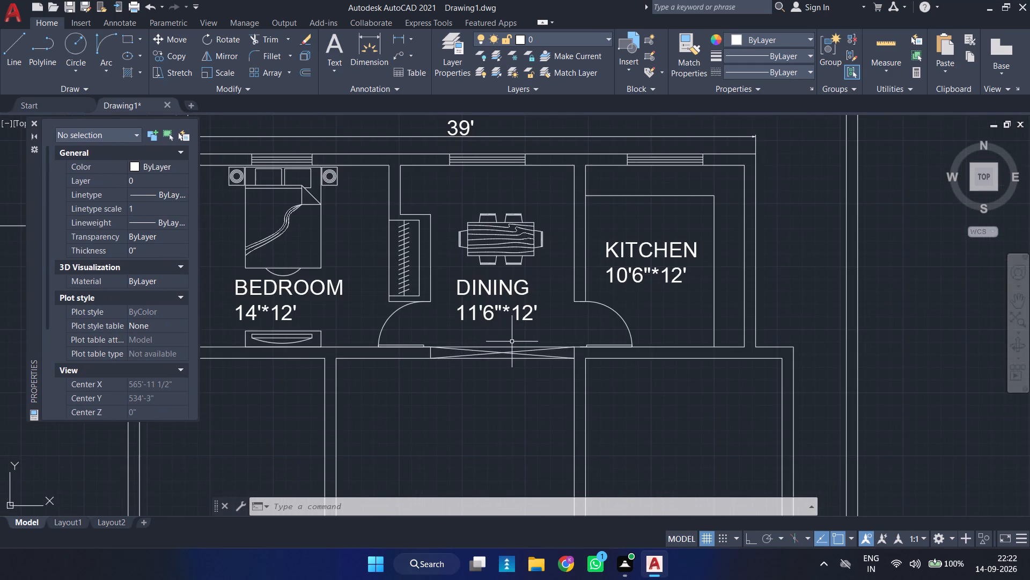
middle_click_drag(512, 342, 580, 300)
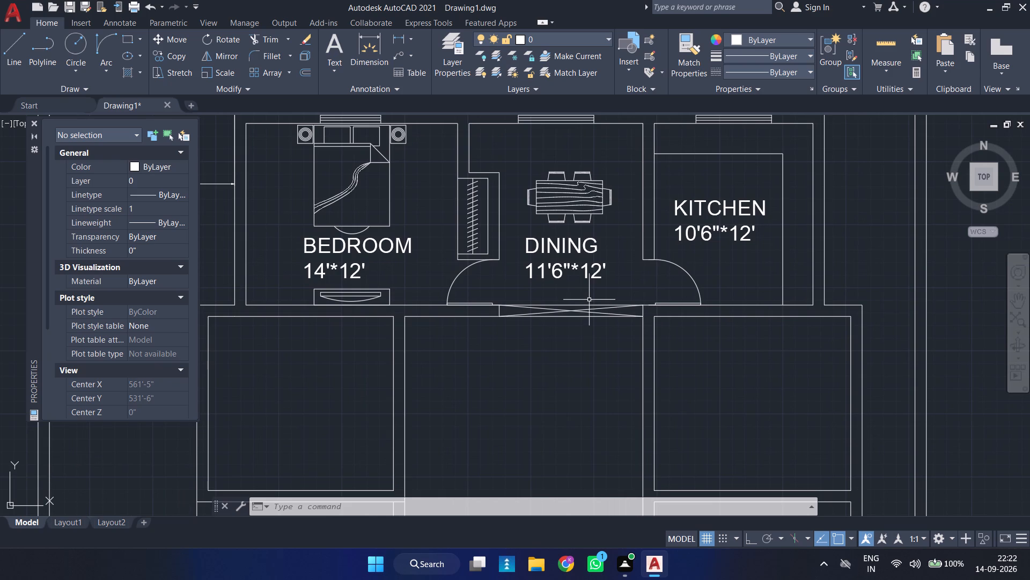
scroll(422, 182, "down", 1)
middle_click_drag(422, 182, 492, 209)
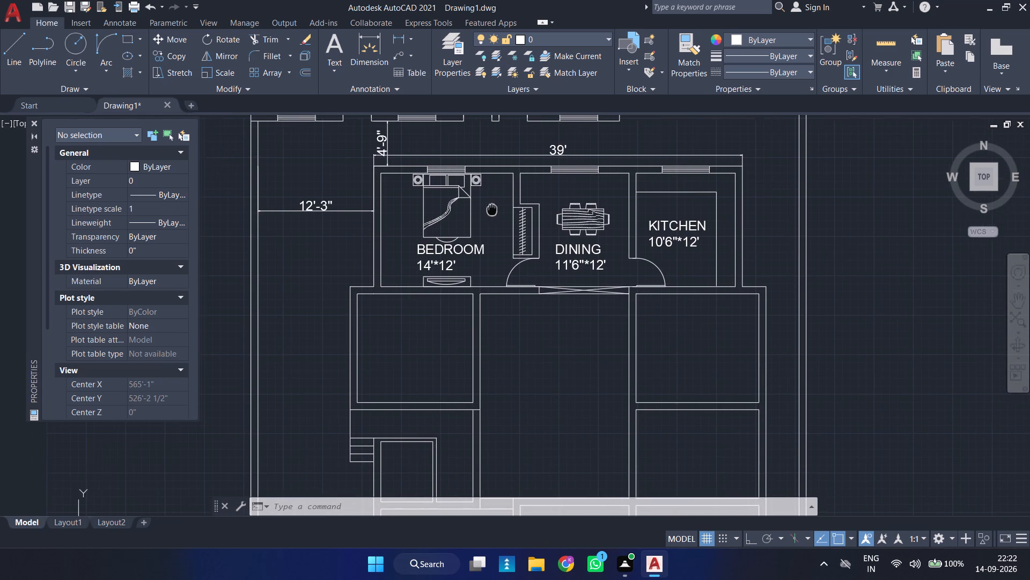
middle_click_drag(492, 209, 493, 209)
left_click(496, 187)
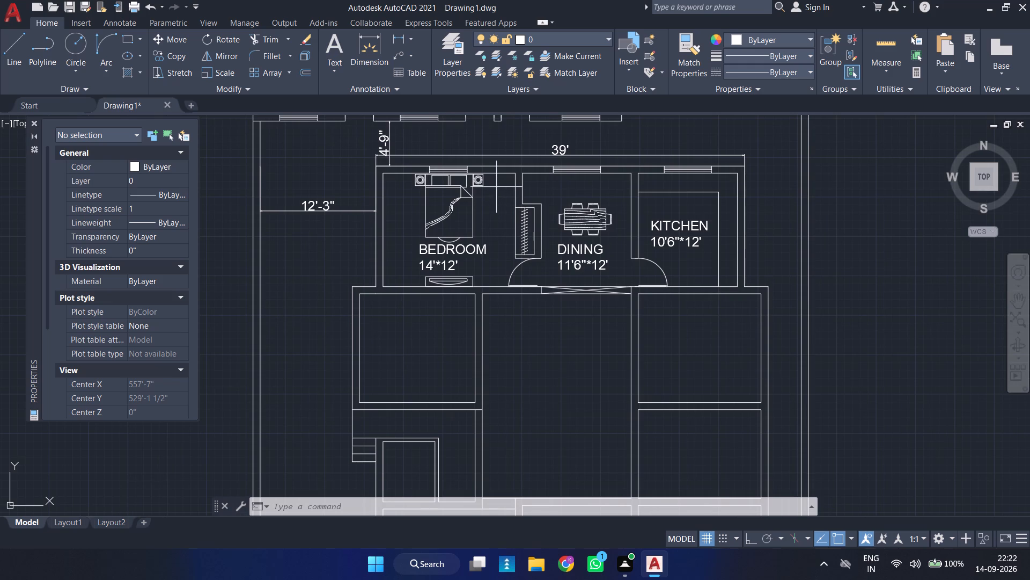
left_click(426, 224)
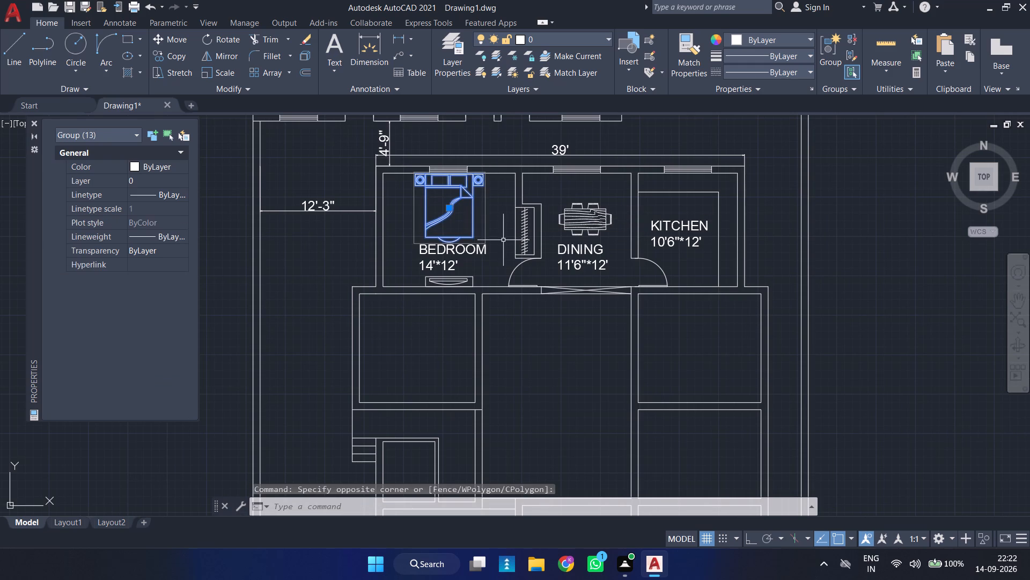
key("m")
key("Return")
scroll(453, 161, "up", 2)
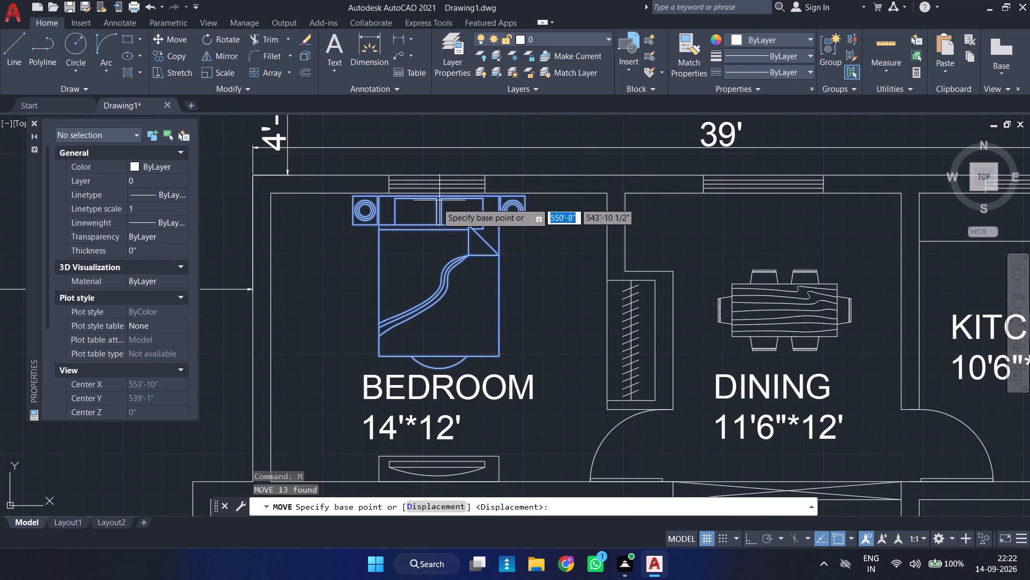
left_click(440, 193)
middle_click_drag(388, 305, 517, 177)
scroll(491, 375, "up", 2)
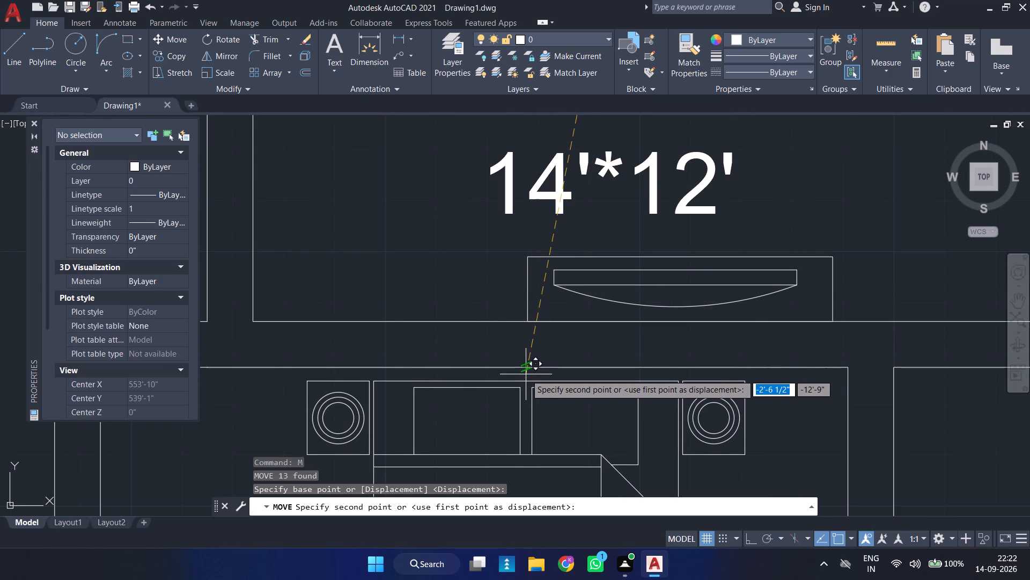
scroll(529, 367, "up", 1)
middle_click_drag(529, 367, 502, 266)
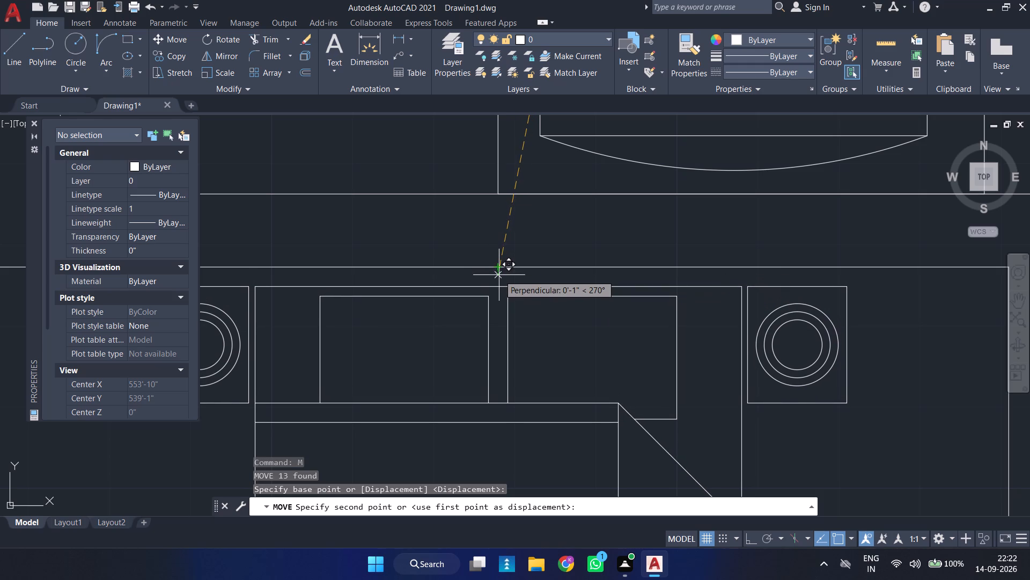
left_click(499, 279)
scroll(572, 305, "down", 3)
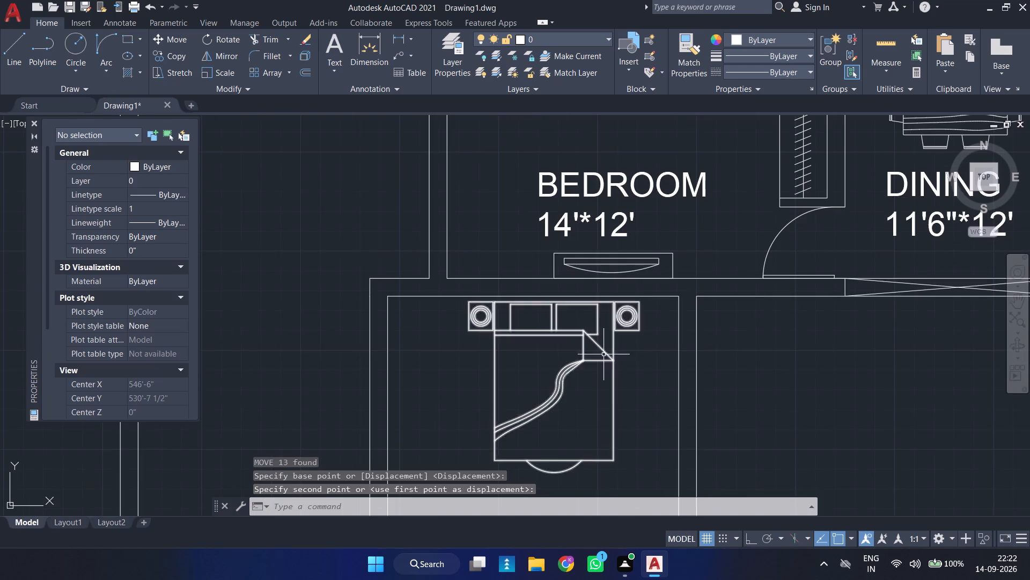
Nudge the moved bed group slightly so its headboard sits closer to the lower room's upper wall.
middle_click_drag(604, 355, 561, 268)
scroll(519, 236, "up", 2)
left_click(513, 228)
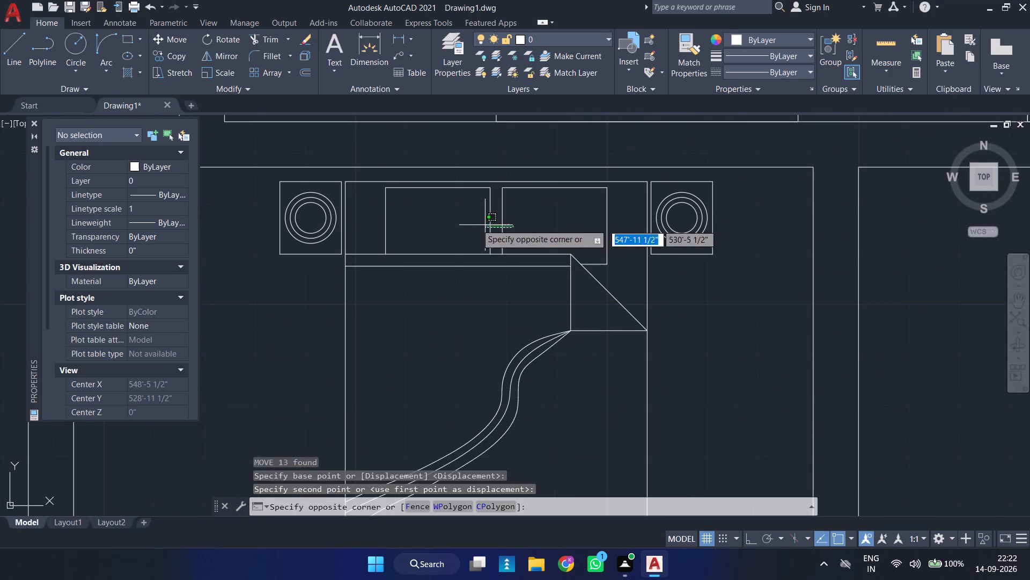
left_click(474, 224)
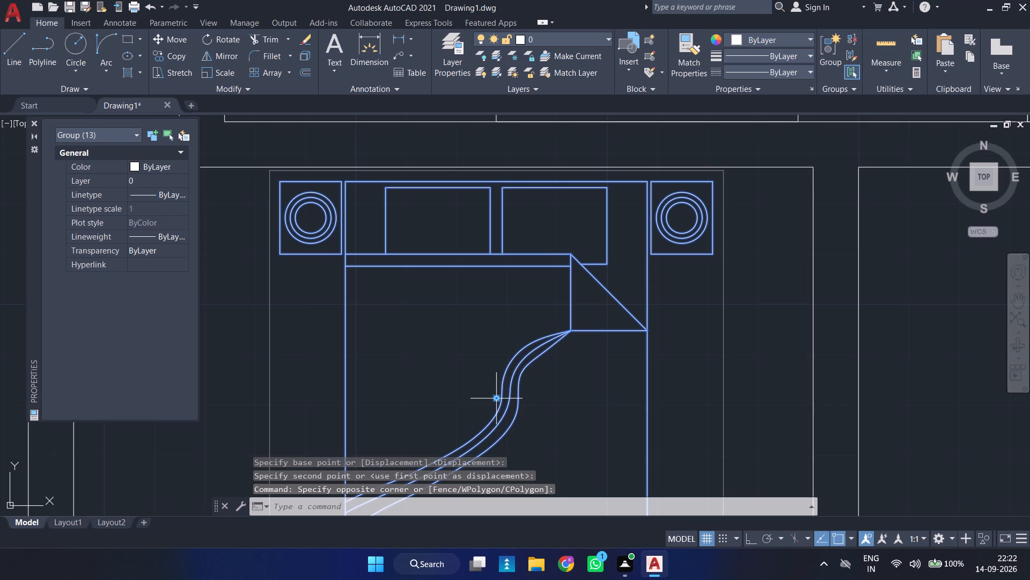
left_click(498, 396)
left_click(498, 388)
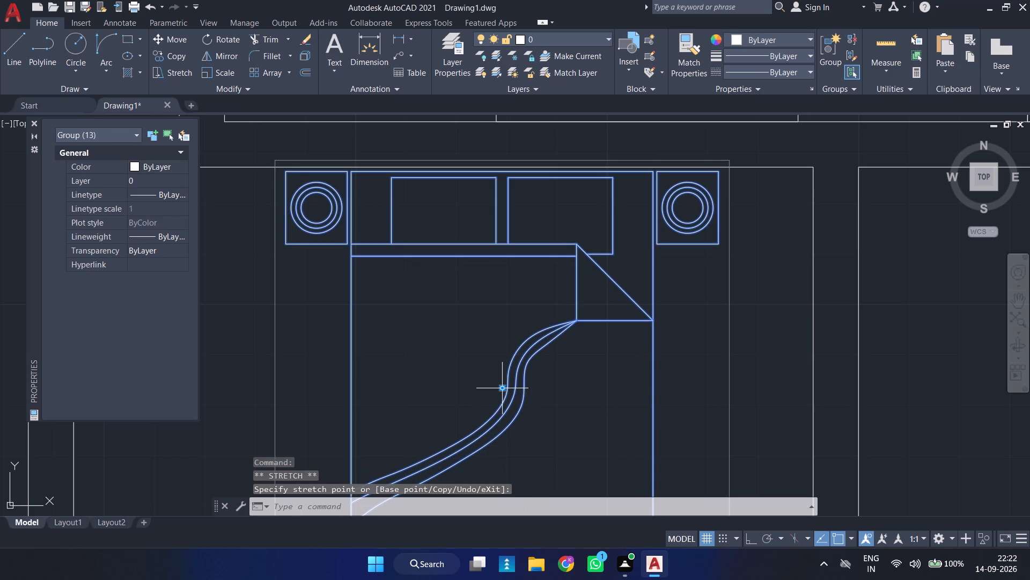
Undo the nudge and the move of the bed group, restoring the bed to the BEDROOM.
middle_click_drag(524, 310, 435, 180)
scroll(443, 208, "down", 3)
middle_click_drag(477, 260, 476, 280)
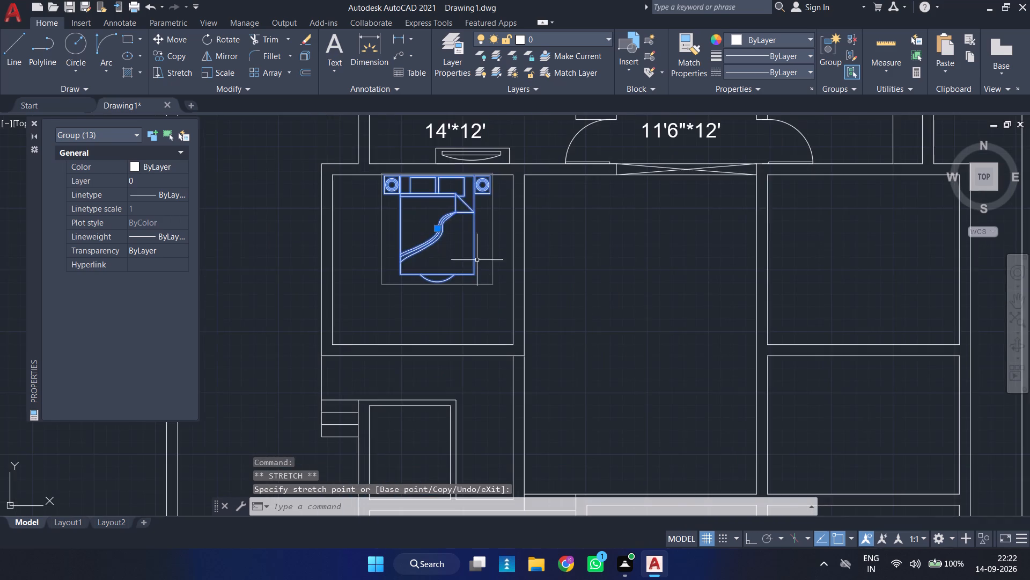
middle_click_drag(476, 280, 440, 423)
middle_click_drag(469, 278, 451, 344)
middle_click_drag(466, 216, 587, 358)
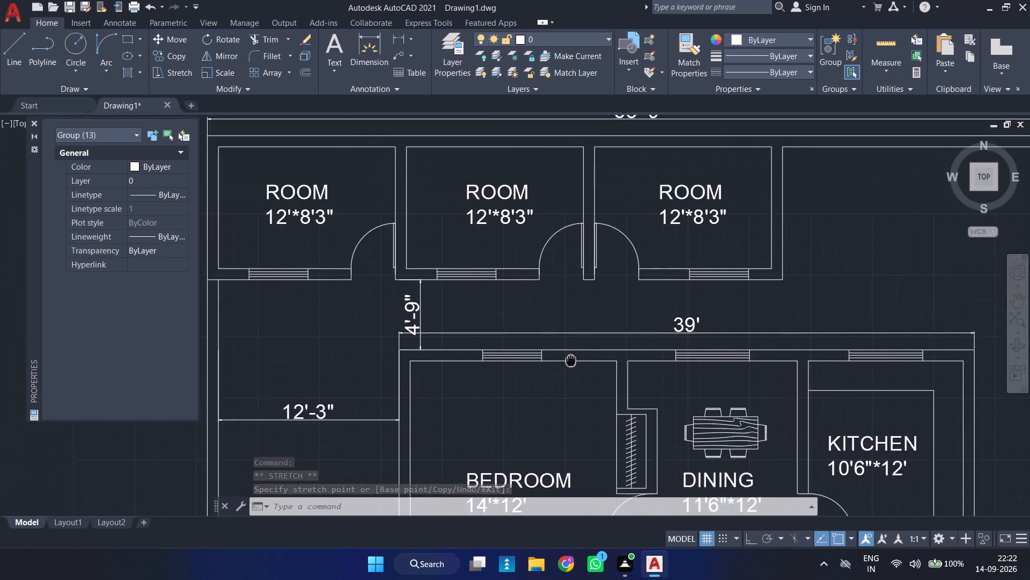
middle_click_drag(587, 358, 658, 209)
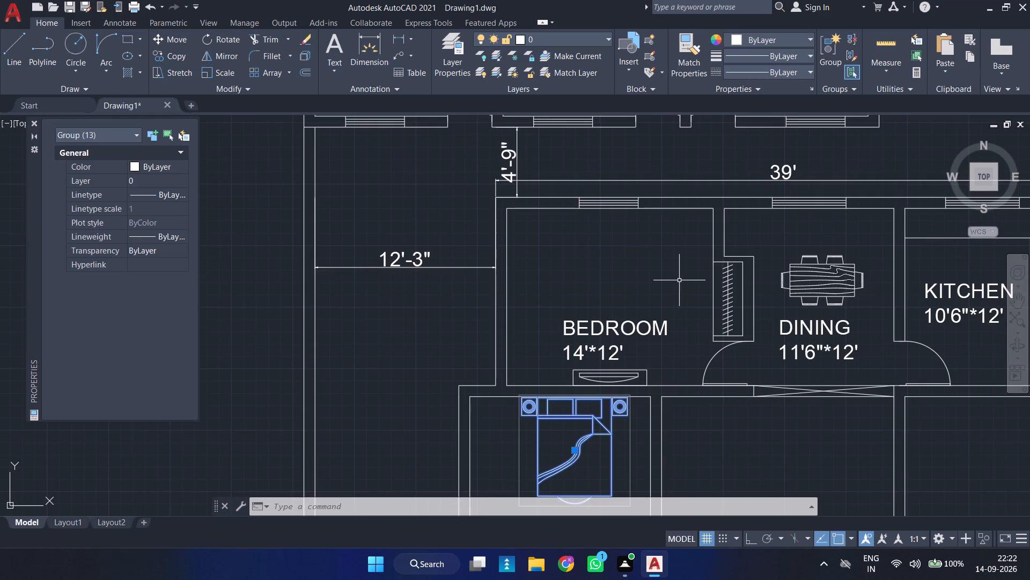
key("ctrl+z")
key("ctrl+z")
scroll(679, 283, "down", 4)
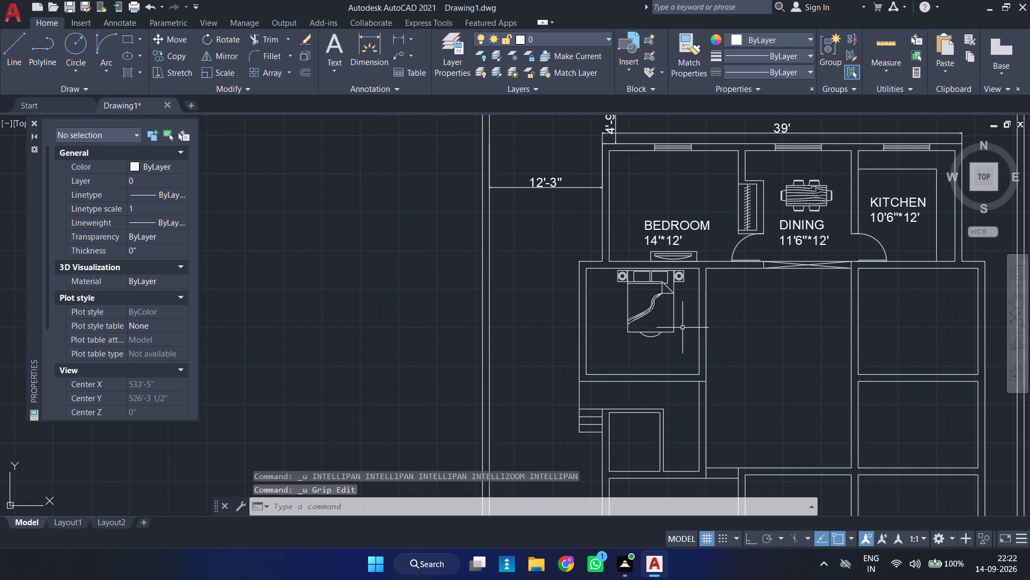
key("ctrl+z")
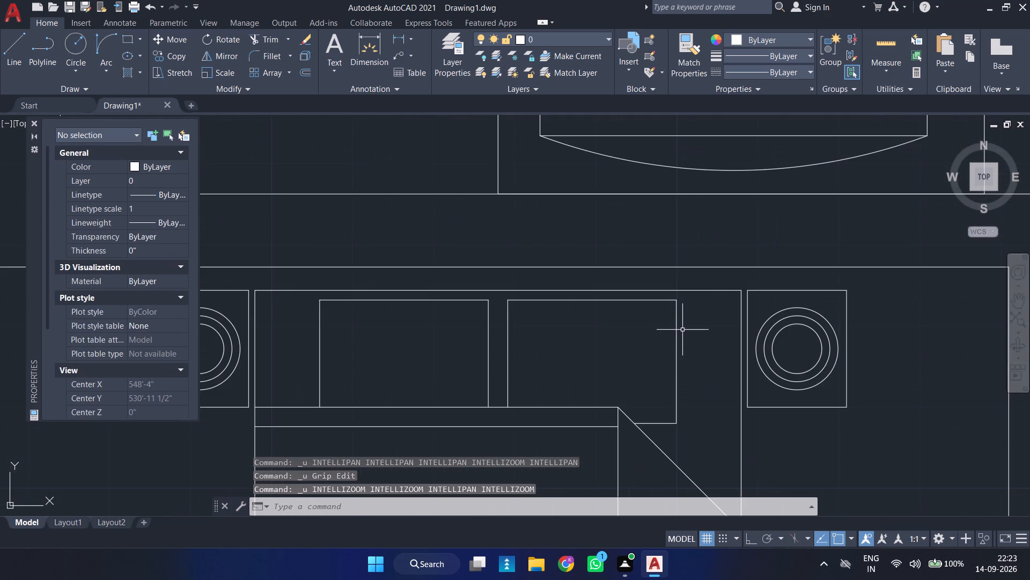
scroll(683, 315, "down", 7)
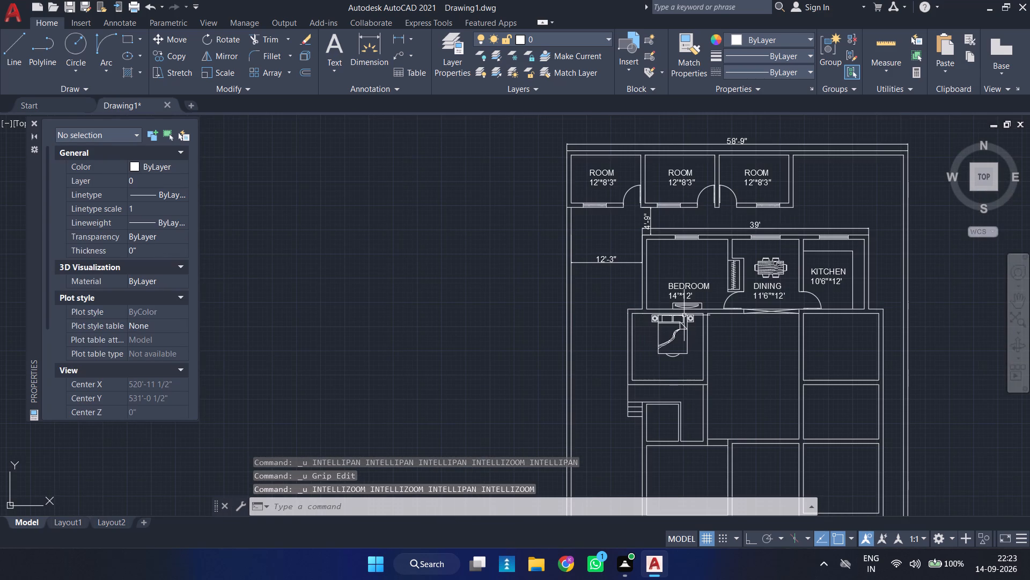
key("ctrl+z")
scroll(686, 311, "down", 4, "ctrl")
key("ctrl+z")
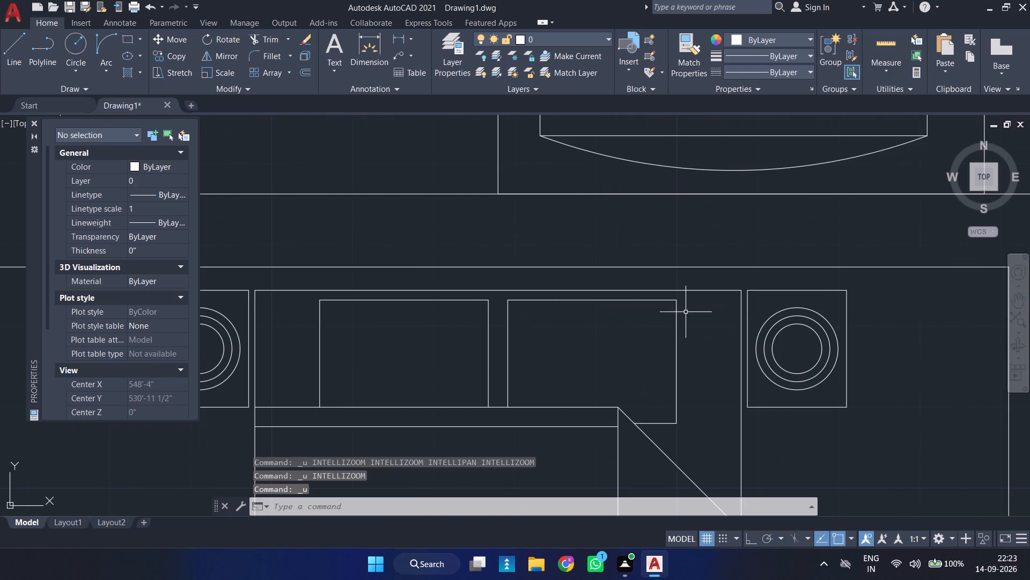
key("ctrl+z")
Copy the BEDROOM's bed group into the room directly below, with the headboard against that room's upper wall.
middle_click_drag(489, 277, 723, 304)
scroll(704, 271, "up", 1)
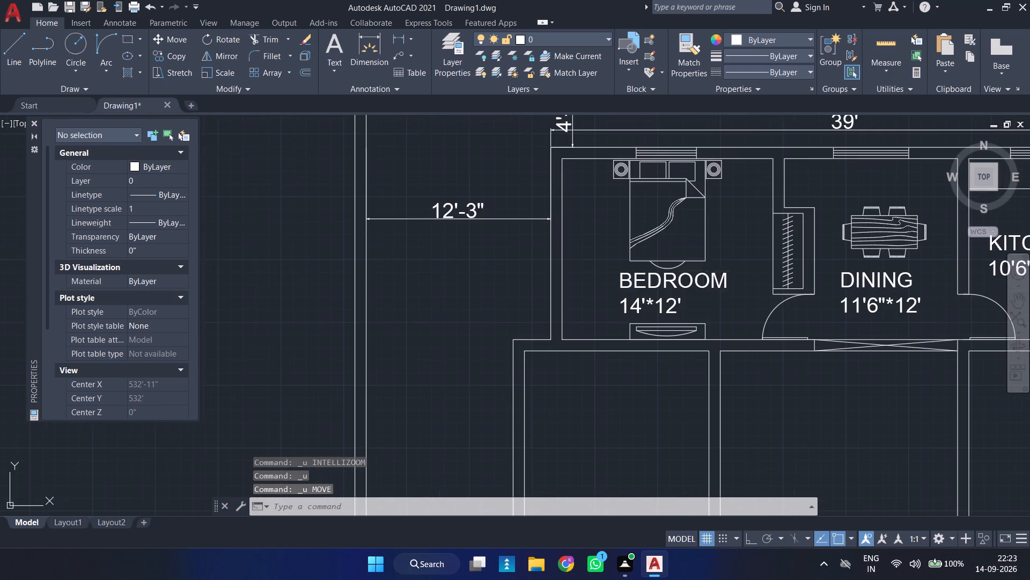
left_click(693, 213)
left_click(604, 230)
type("CO")
key("Return")
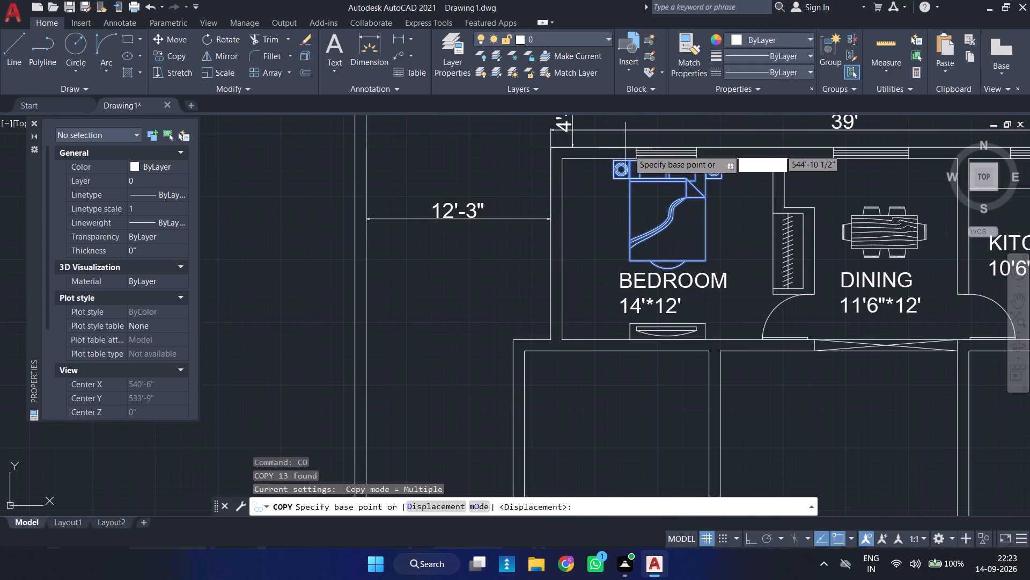
scroll(635, 151, "up", 4)
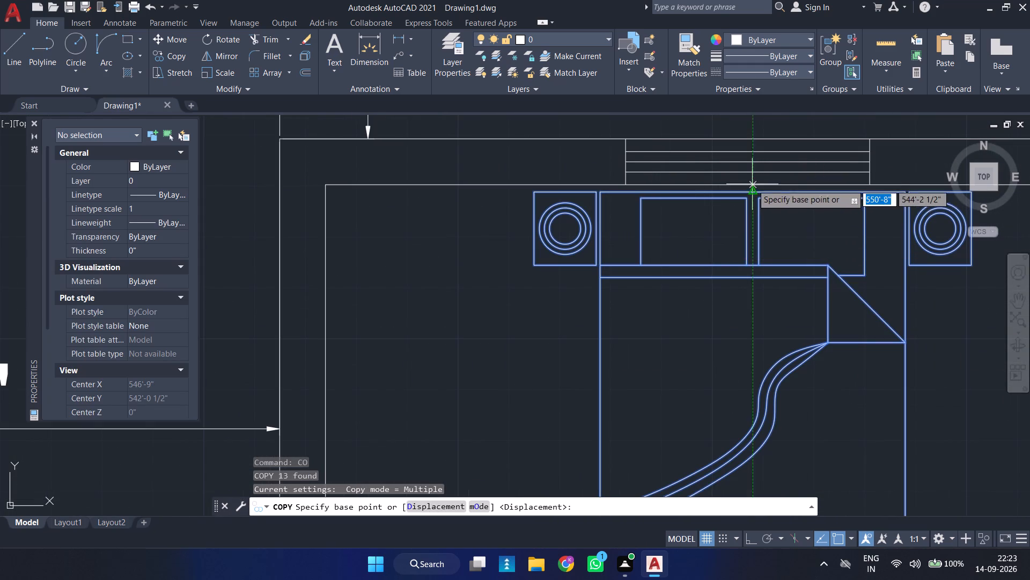
left_click(752, 183)
middle_click_drag(638, 305, 698, 195)
scroll(700, 191, "down", 4)
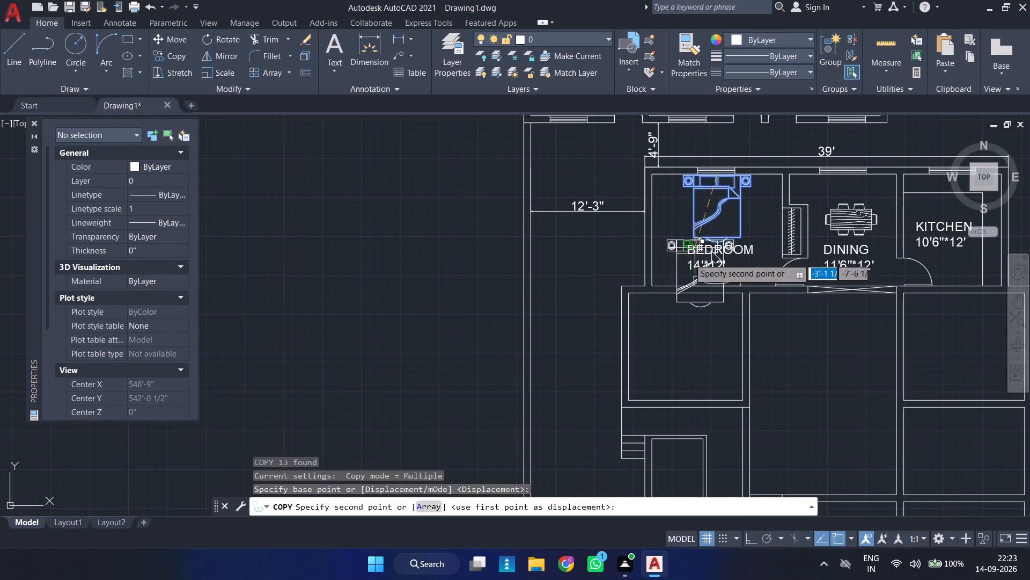
scroll(672, 287, "up", 3)
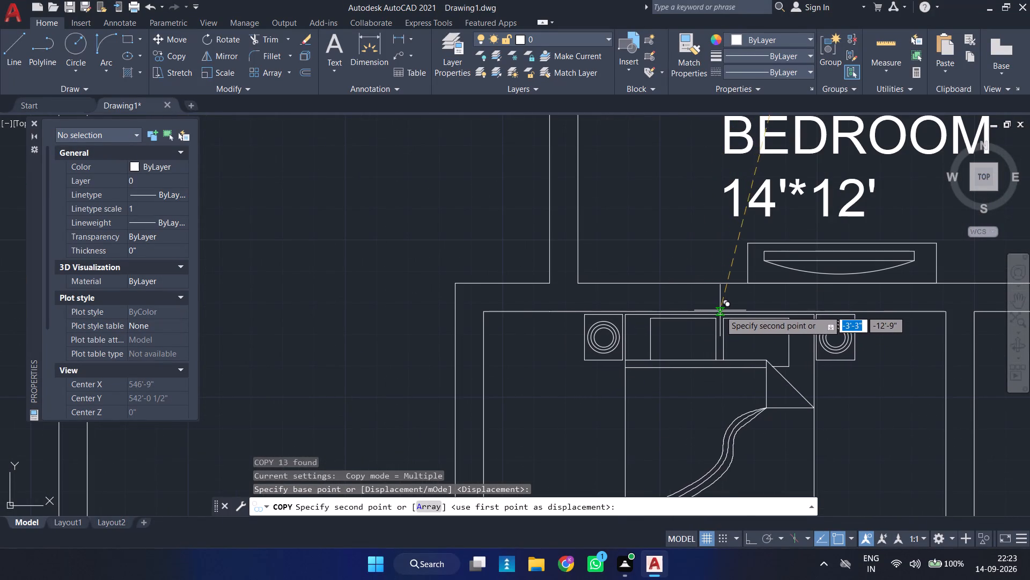
left_click(749, 313)
scroll(774, 325, "down", 3)
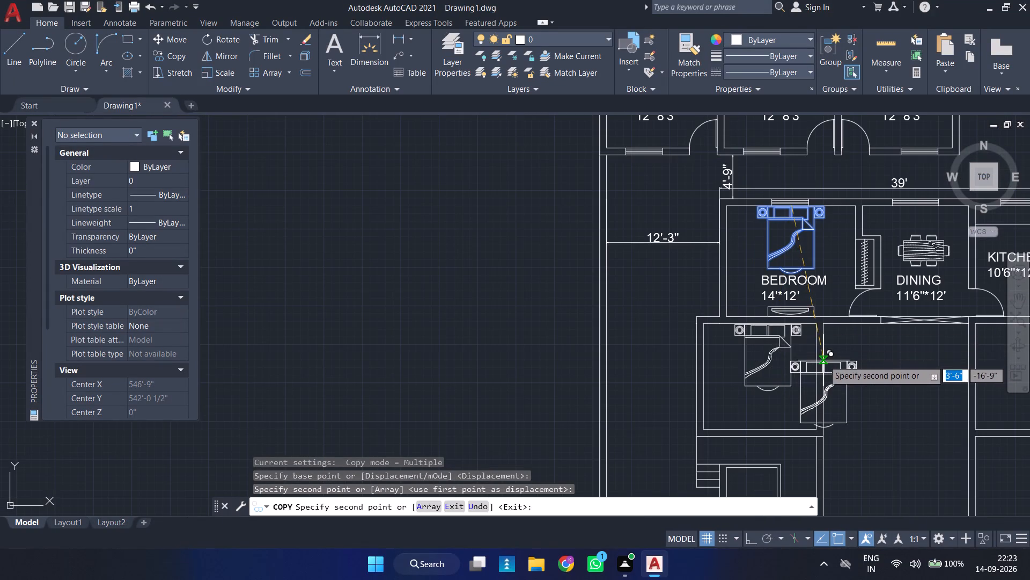
key("Escape")
Copy the wall unit below the BEDROOM label onto the lower wall of the room below, facing the copied bed.
middle_click_drag(814, 277, 724, 194)
scroll(715, 209, "up", 2)
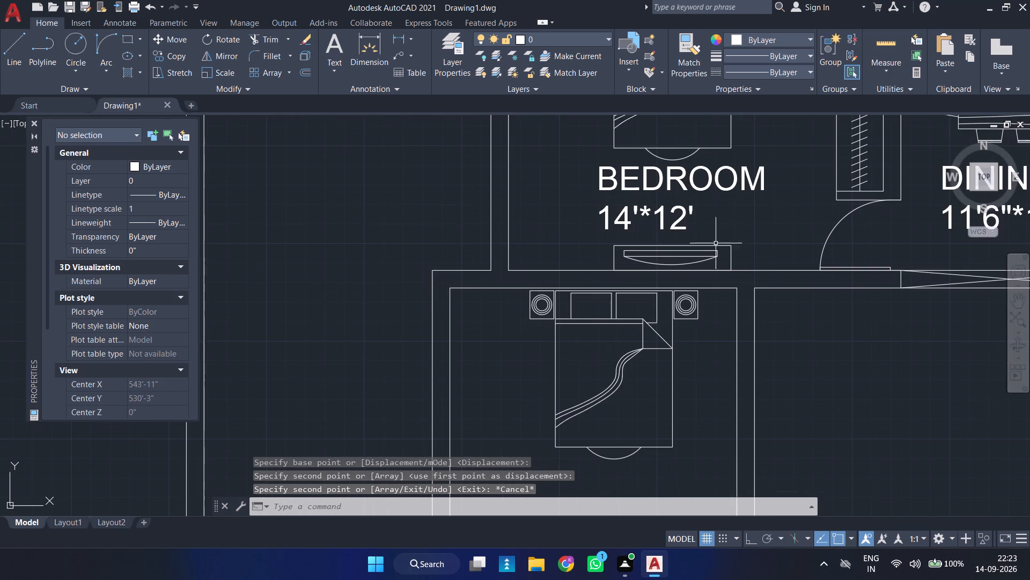
left_click_drag(751, 242, 748, 248)
left_click(663, 260)
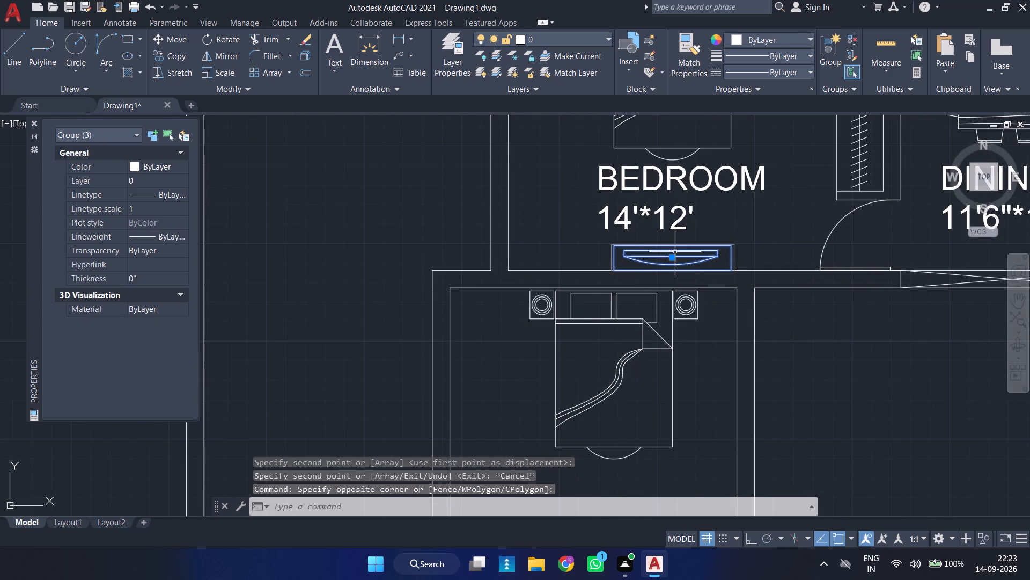
type("CO")
key("Return")
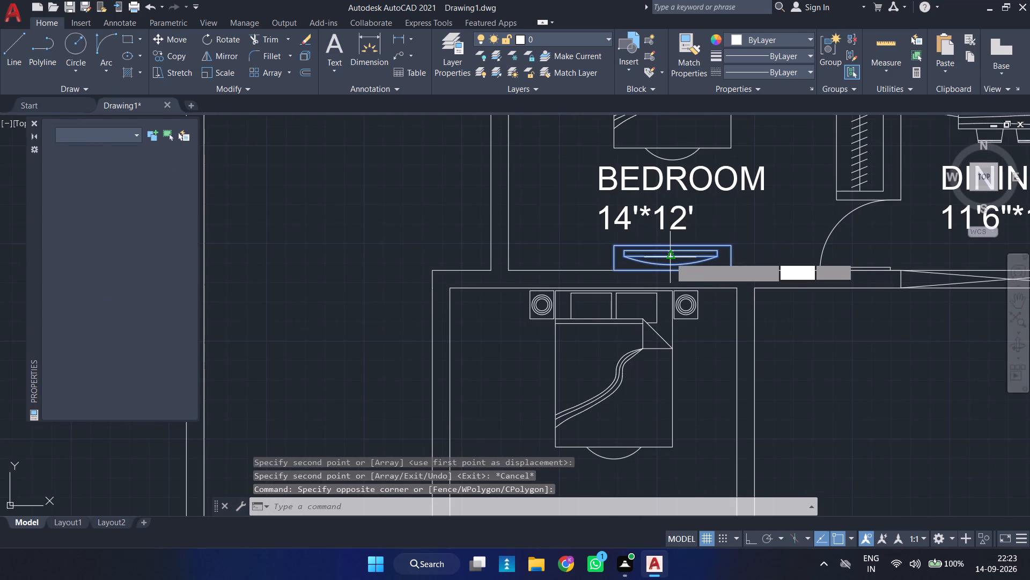
left_click(676, 271)
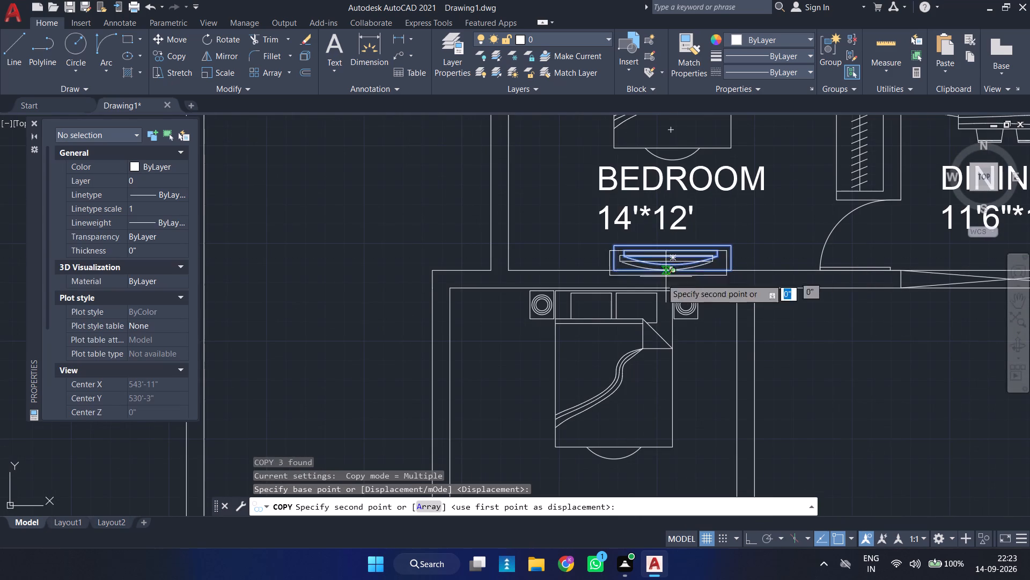
middle_click_drag(567, 369, 570, 176)
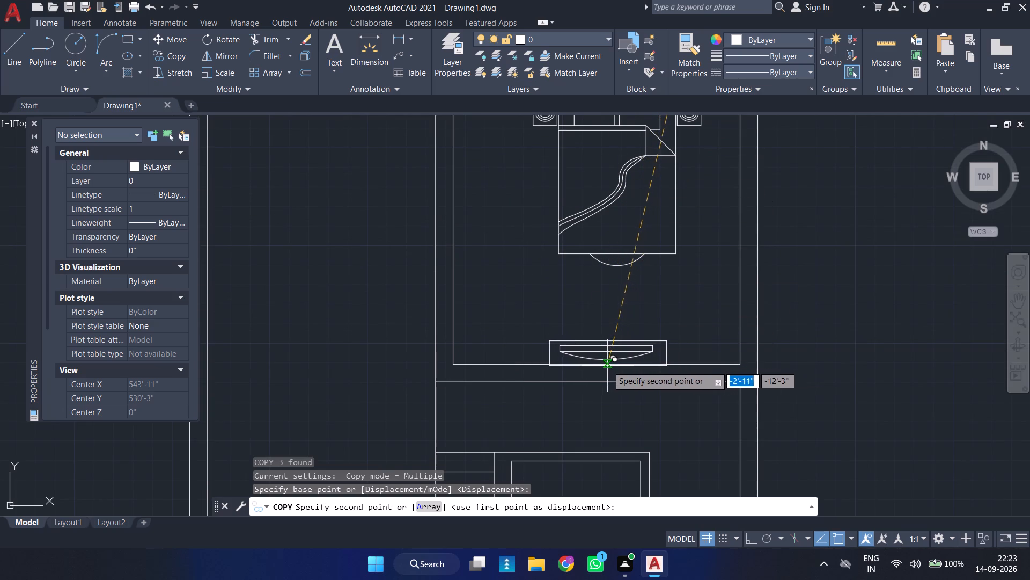
left_click(596, 364)
scroll(624, 295, "down", 2)
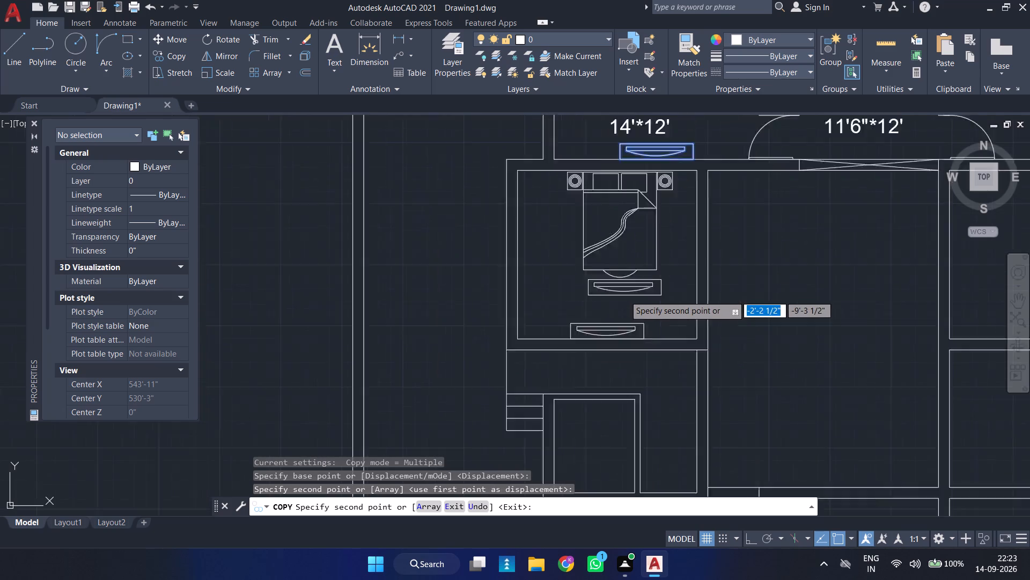
scroll(624, 295, "down", 1)
middle_click_drag(624, 298, 556, 321)
scroll(524, 286, "up", 1)
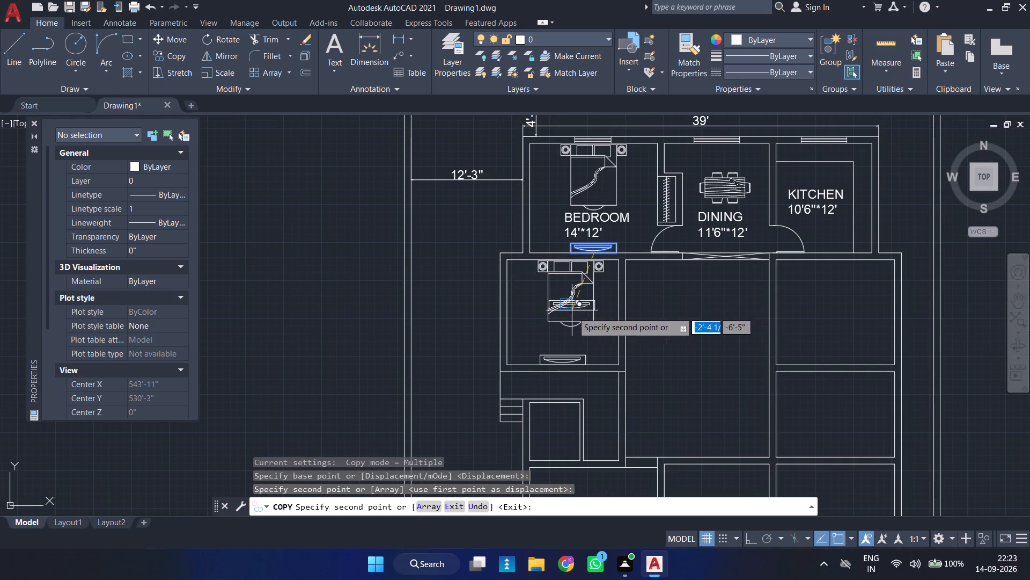
key("Escape")
Move the copied bed sideways along the upper wall so it lines up with the wall unit opposite.
left_click(595, 292)
scroll(573, 289, "up", 2)
type("M")
key("space")
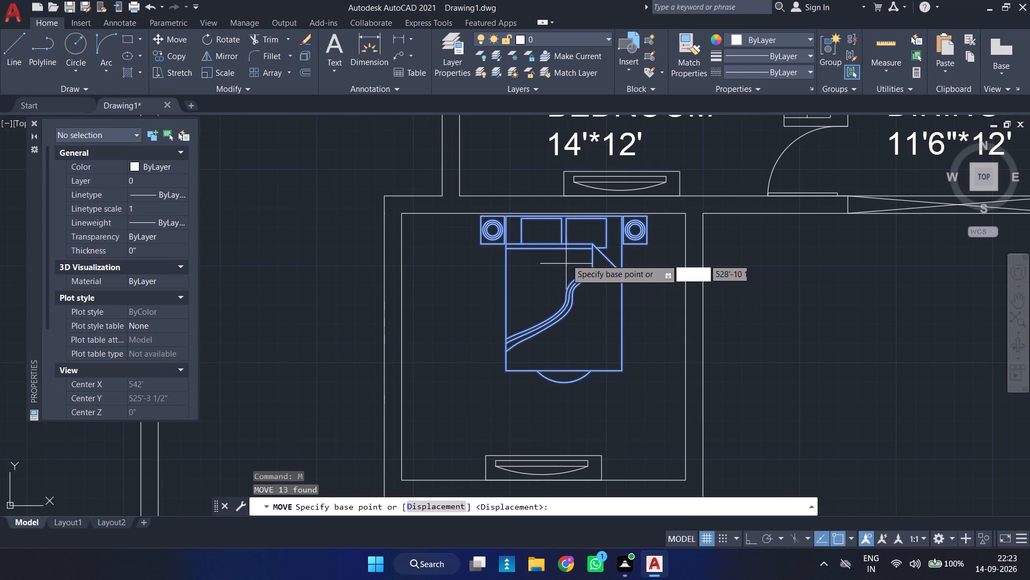
left_click(561, 211)
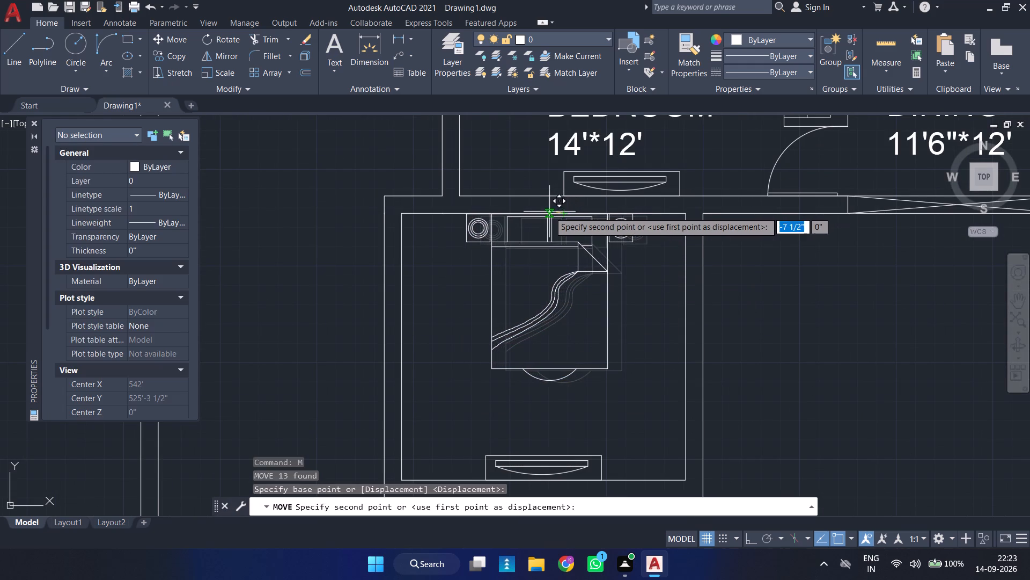
left_click(542, 213)
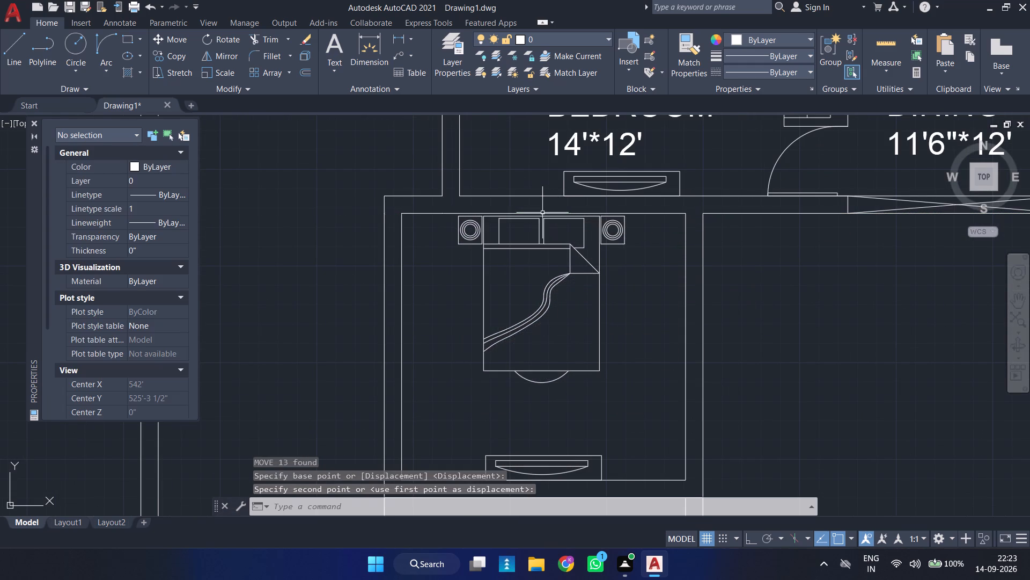
Copy the BEDROOM 14'*12' label into the room below, between the copied bed and the wall unit.
scroll(546, 242, "down", 2)
middle_click_drag(571, 292, 556, 291)
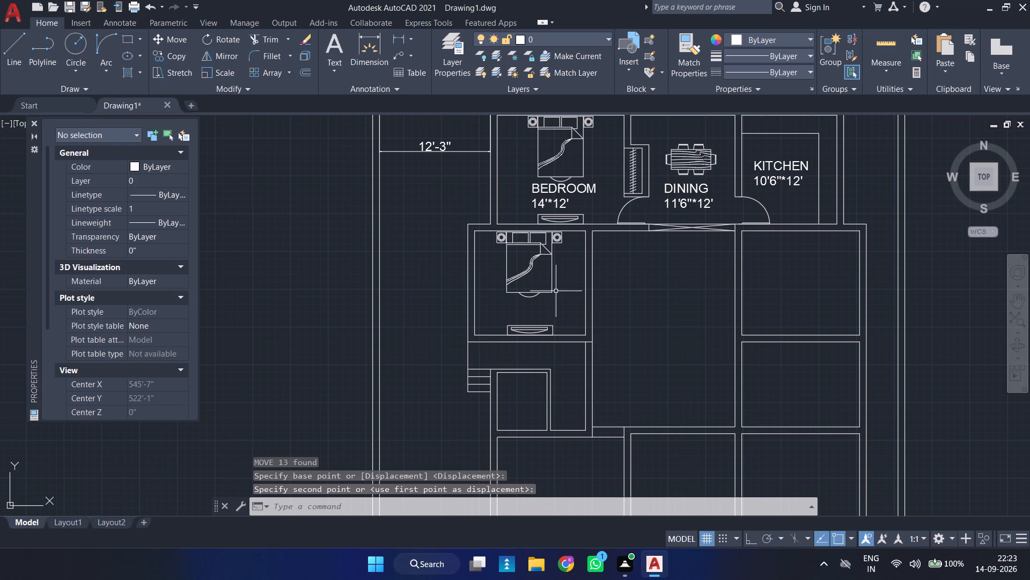
key("Escape")
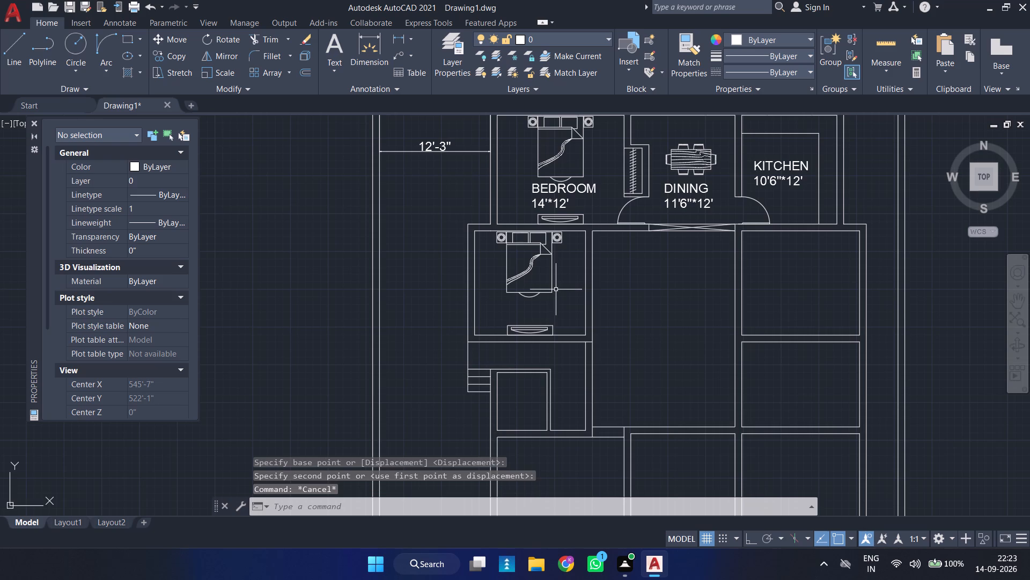
left_click(556, 190)
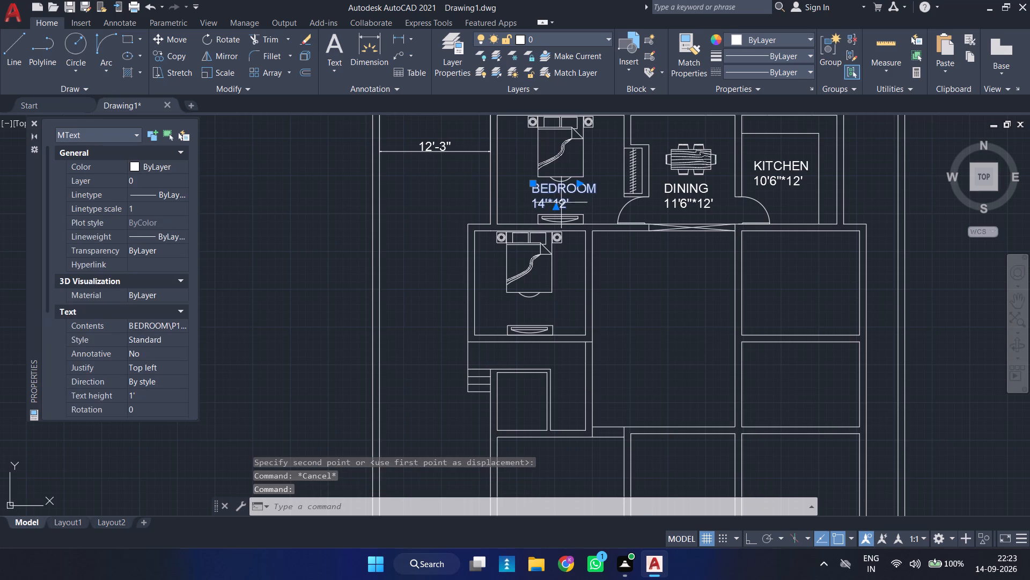
type("CO")
key("space")
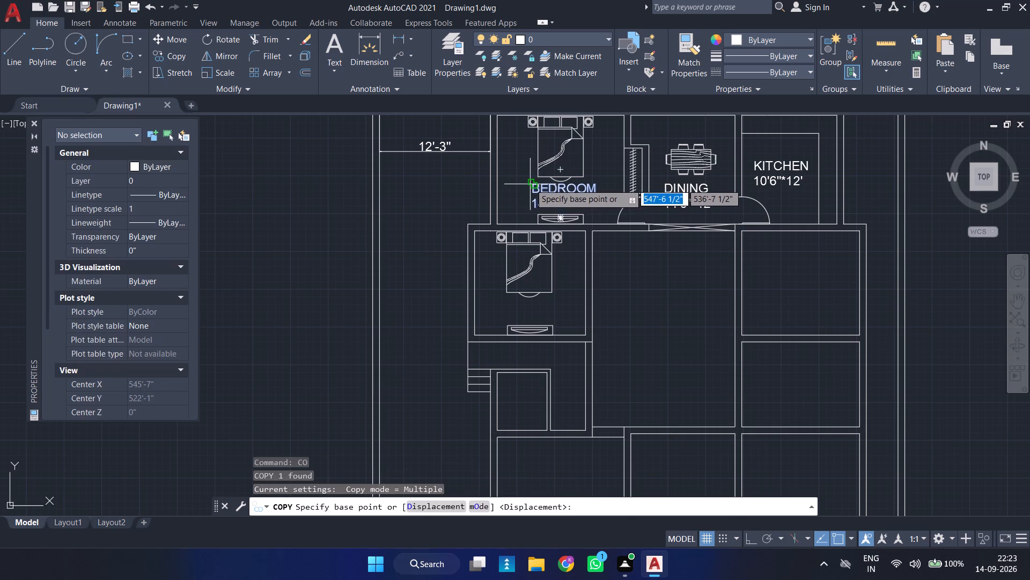
left_click(532, 183)
scroll(499, 302, "up", 2)
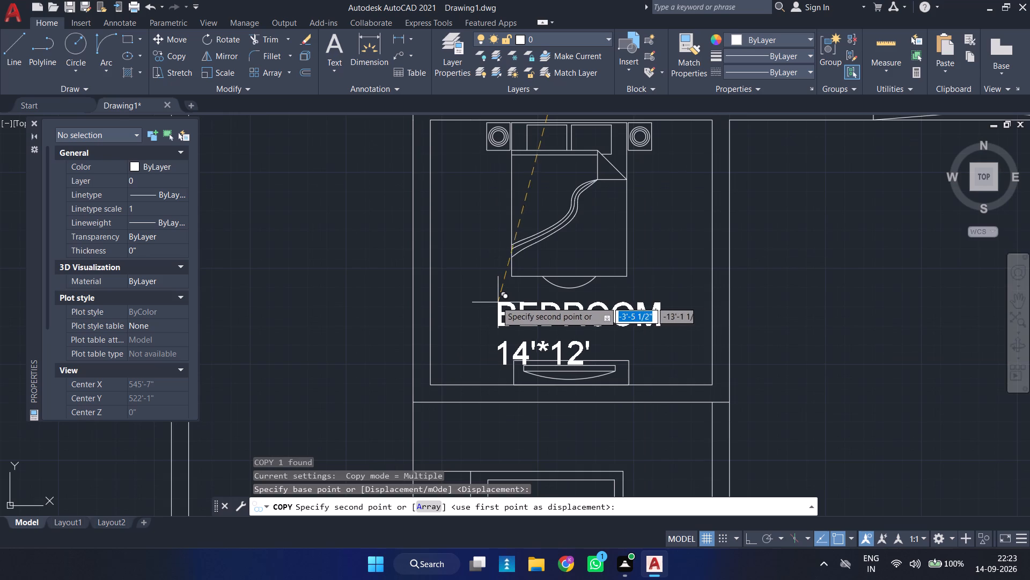
left_click(492, 293)
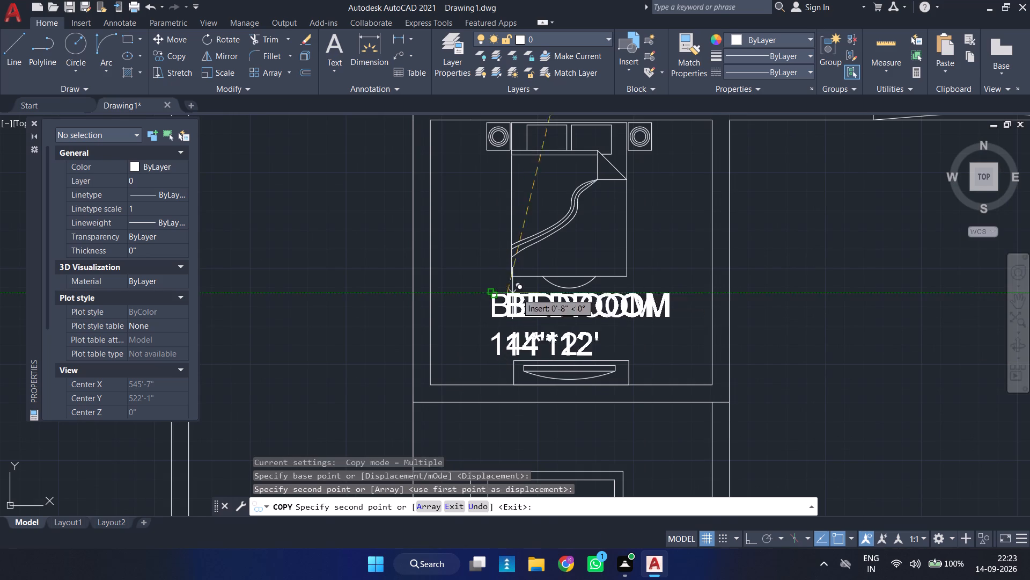
key("Escape")
Change the size line of the copied BEDROOM label to 12'3"*11'6".
double_click(548, 333)
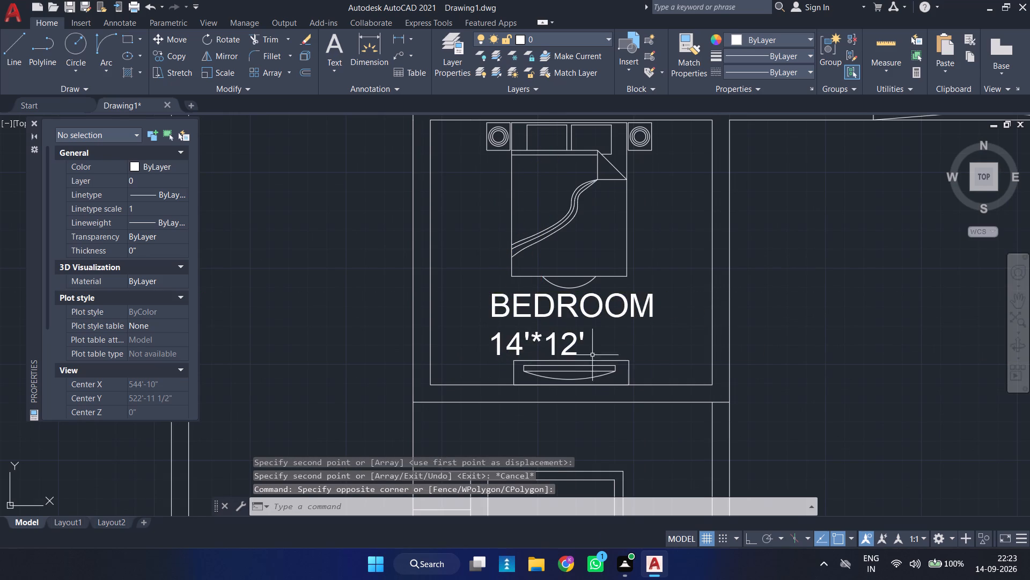
double_click(554, 336)
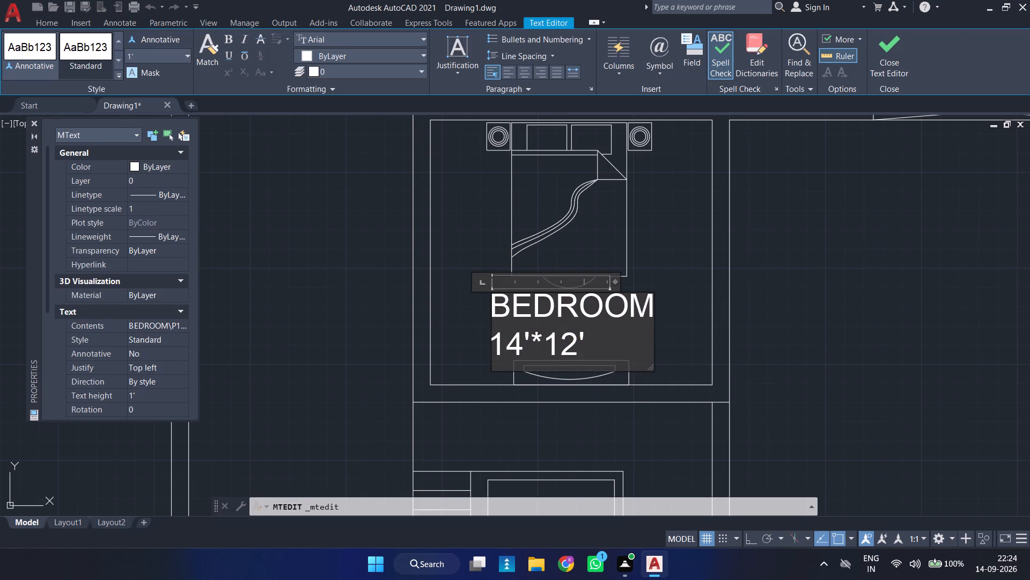
left_click(541, 340)
key("BackSpace")
key("BackSpace")
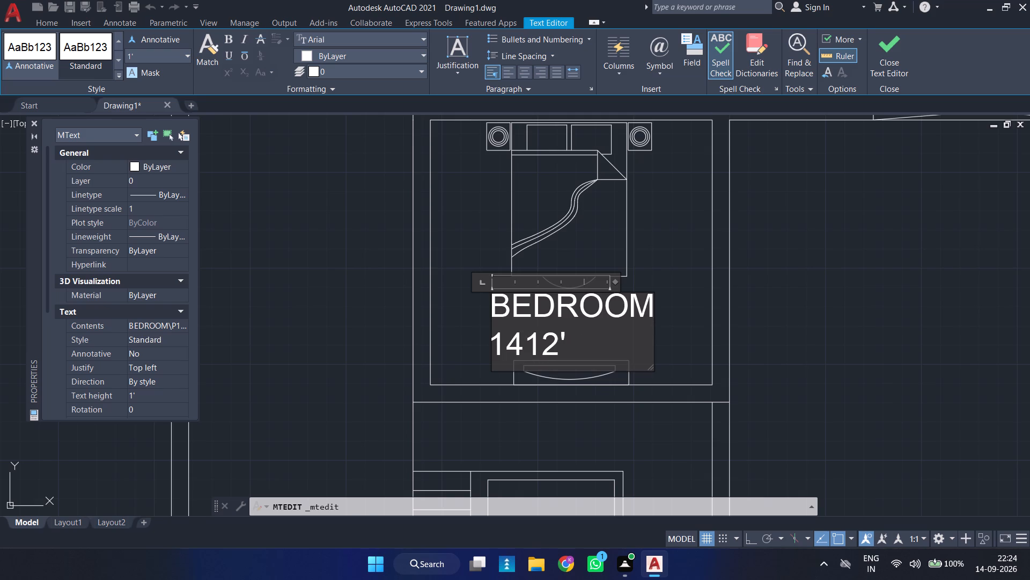
key("BackSpace")
key("BackSpace")
key("Right")
key("Right")
key("Right")
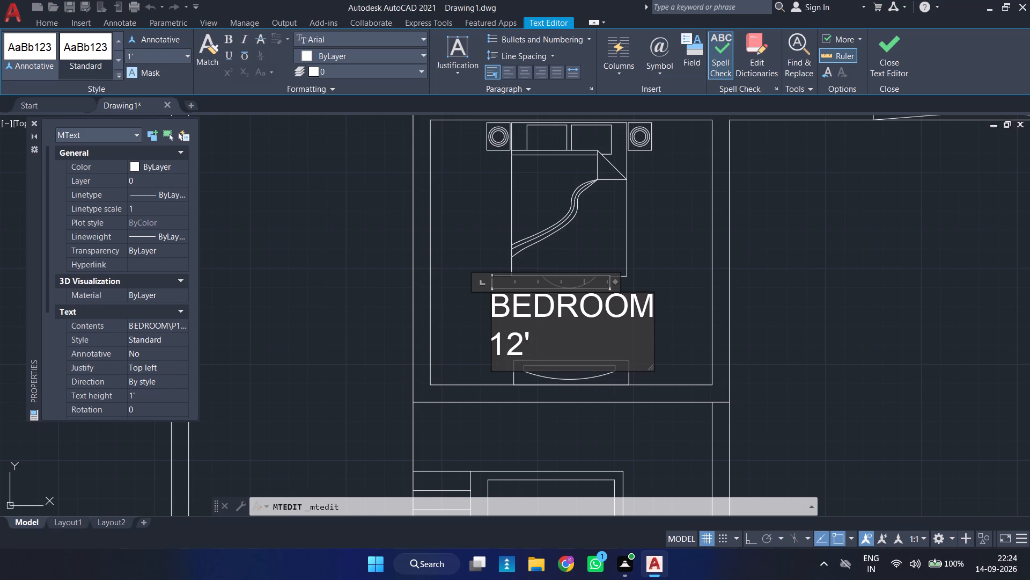
type("3\"")
key("asterisk")
type("11")
type("'6\"")
key("Escape")
key("Return")
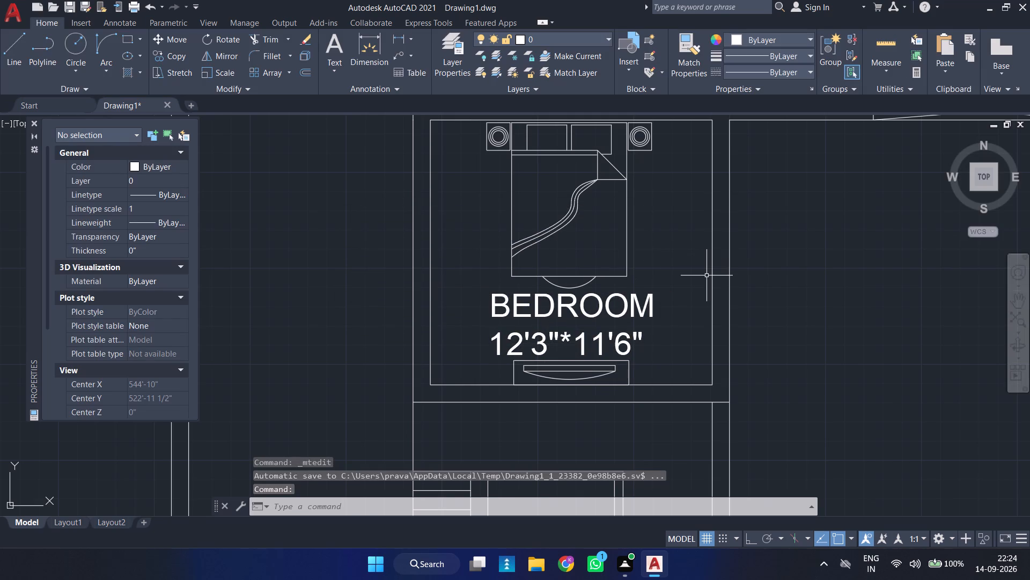
Copy the lower BEDROOM's bed group to the room below the KITCHEN, placing its headboard midpoint on that room's outer side wall.
scroll(734, 264, "down", 2)
middle_click_drag(815, 300, 812, 304)
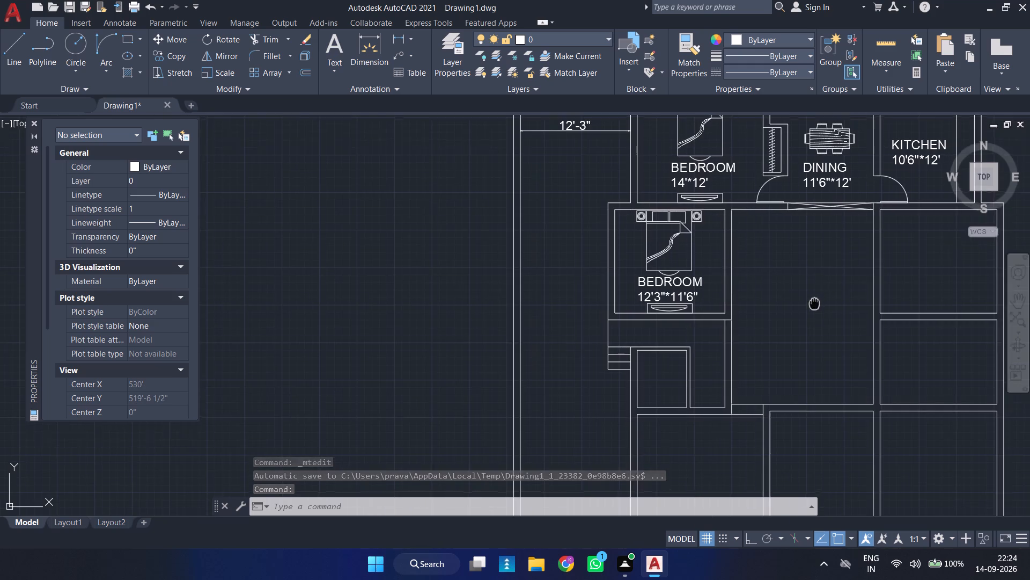
middle_click_drag(812, 304, 700, 297)
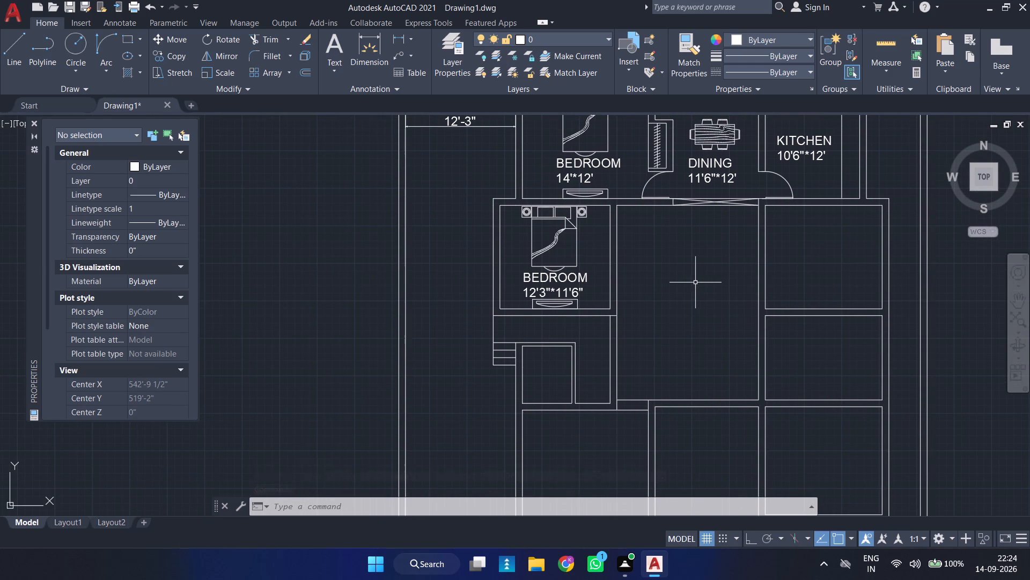
middle_click_drag(700, 281, 658, 322)
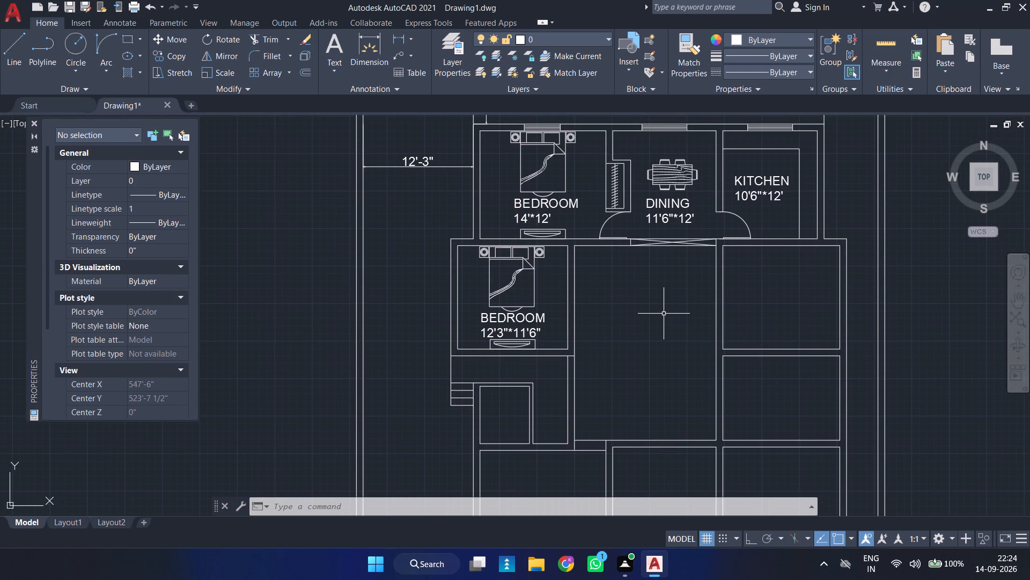
scroll(501, 294, "up", 3)
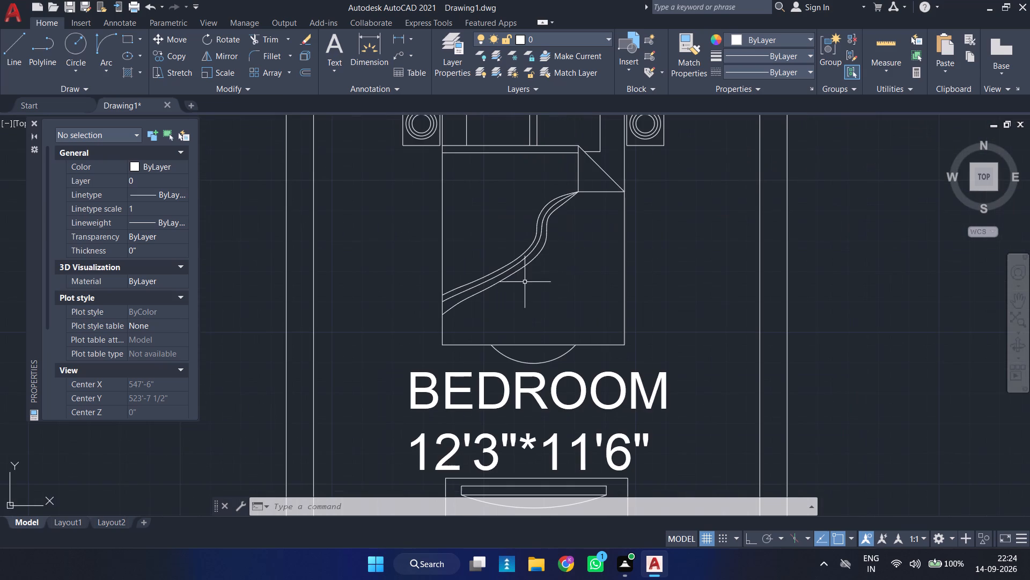
left_click(643, 201)
left_click(591, 227)
scroll(596, 230, "down", 3)
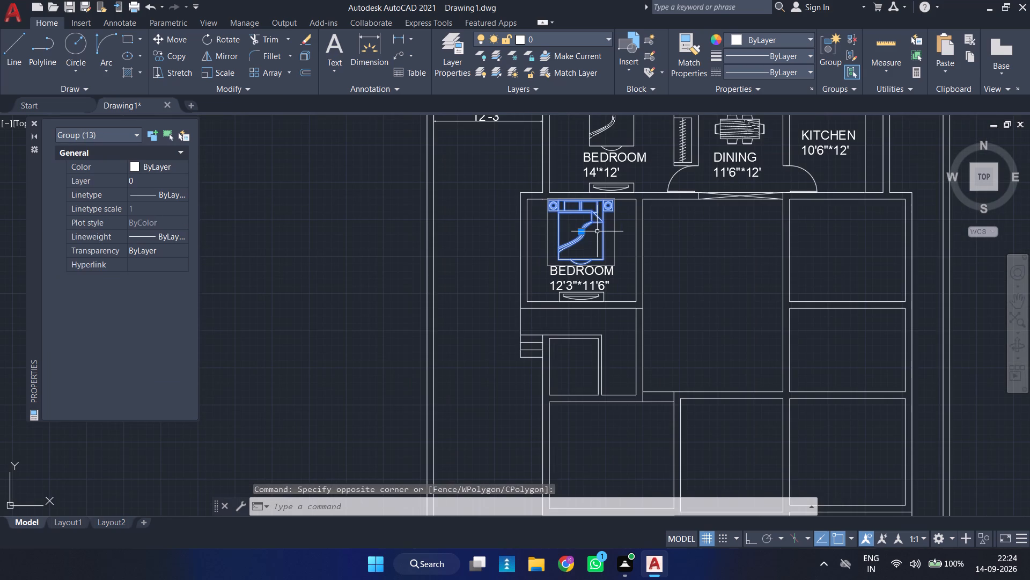
type("CO")
key("Return")
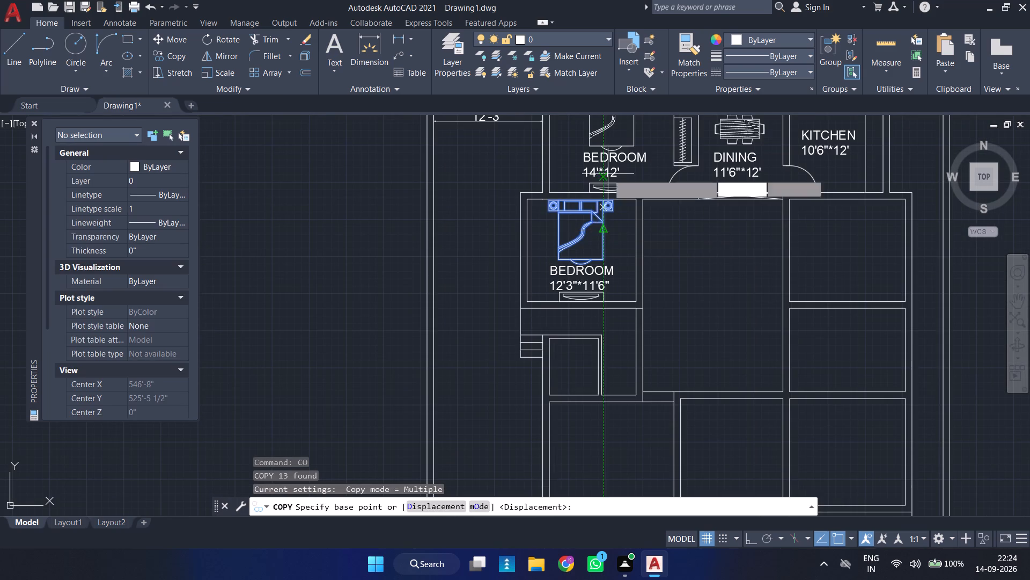
scroll(596, 171, "up", 3)
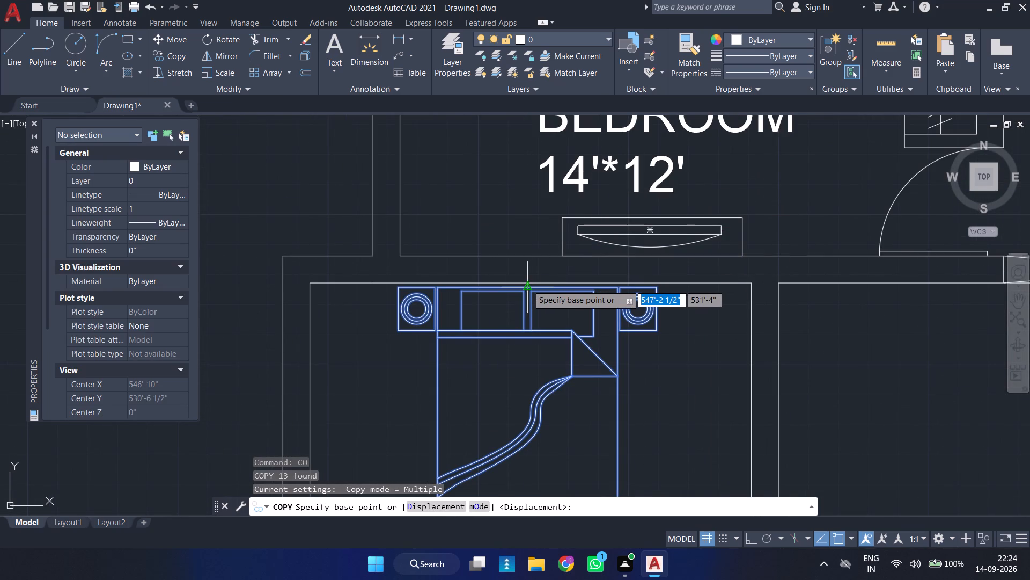
scroll(527, 285, "up", 2)
left_click(525, 279)
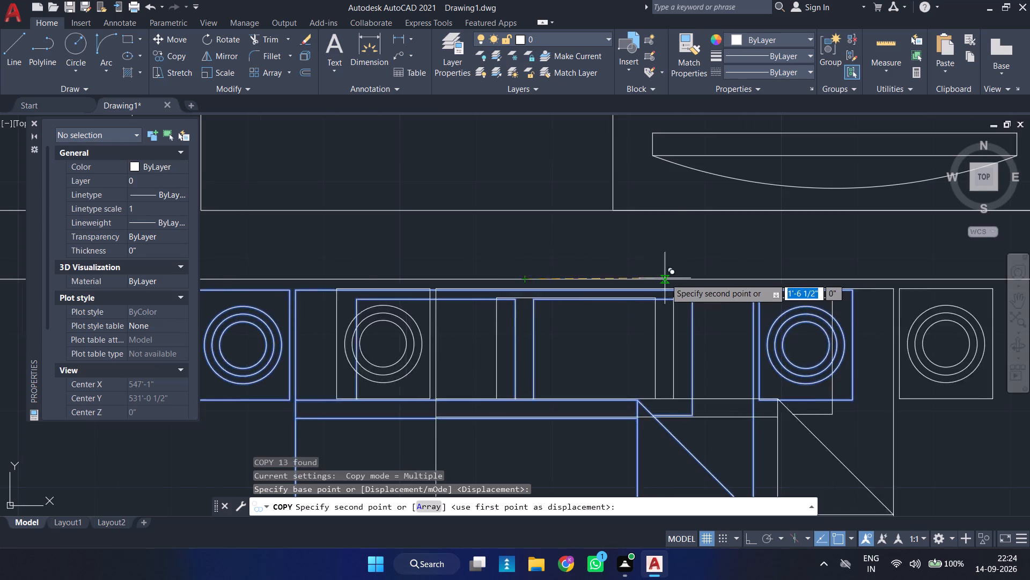
scroll(665, 278, "down", 4)
middle_click_drag(846, 346, 411, 252)
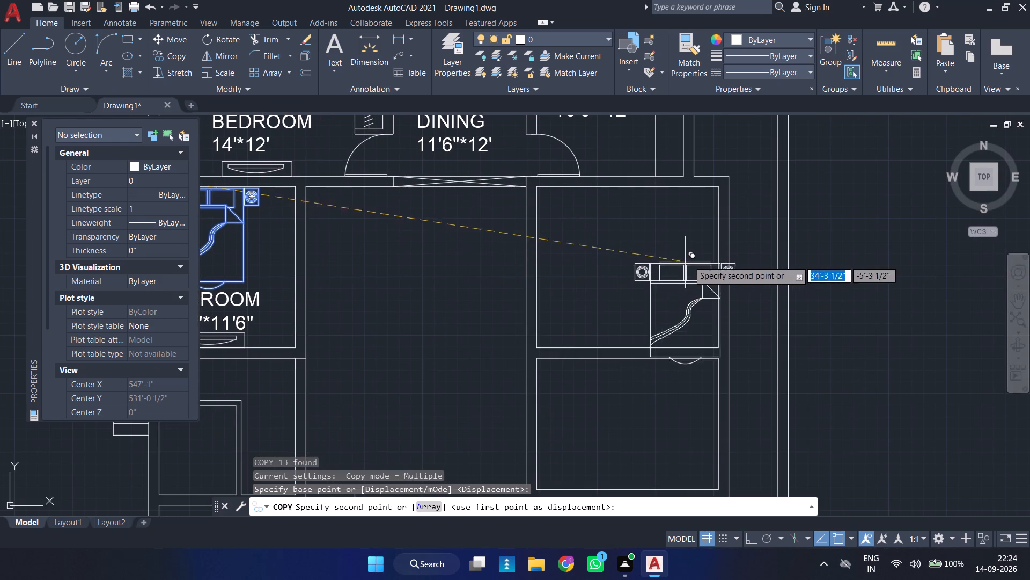
left_click(719, 269)
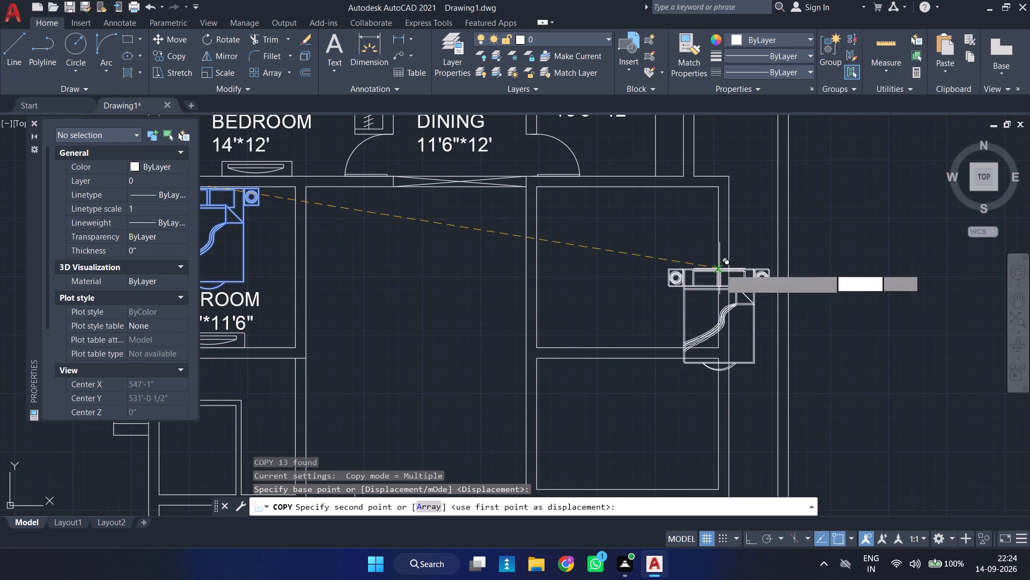
key("Escape")
With Ortho on, rotate the new bed group 270° about its headboard midpoint so the headboard lies along the outer wall.
left_click(700, 315)
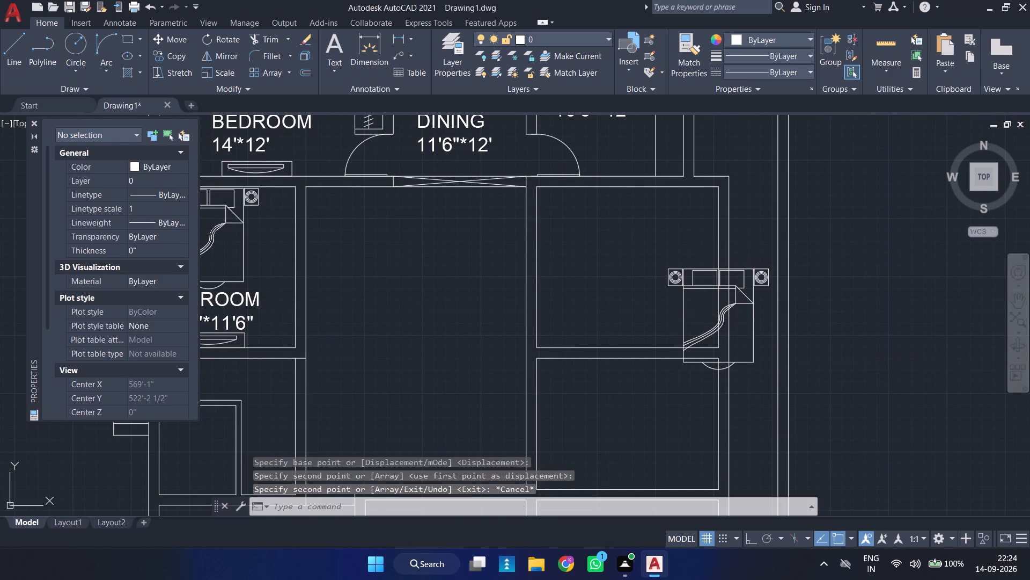
left_click(641, 263)
key("r")
key("o")
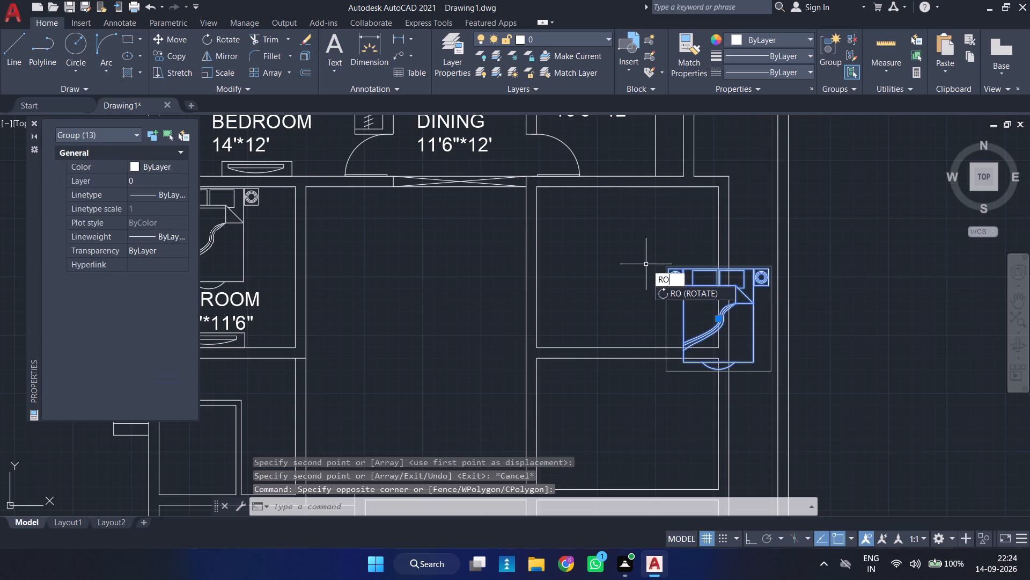
key("Return")
scroll(697, 260, "up", 2)
scroll(748, 280, "up", 3)
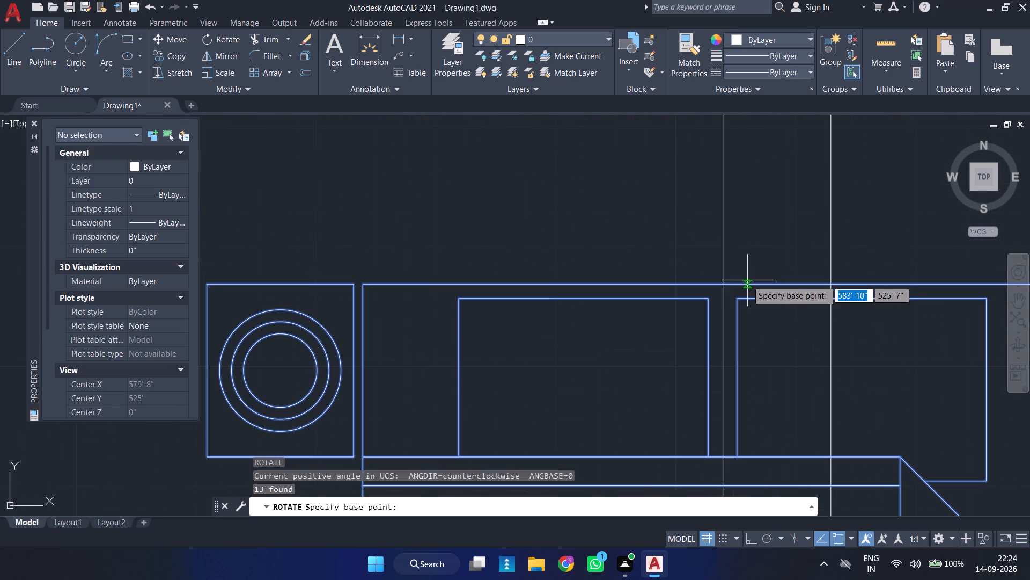
left_click(725, 282)
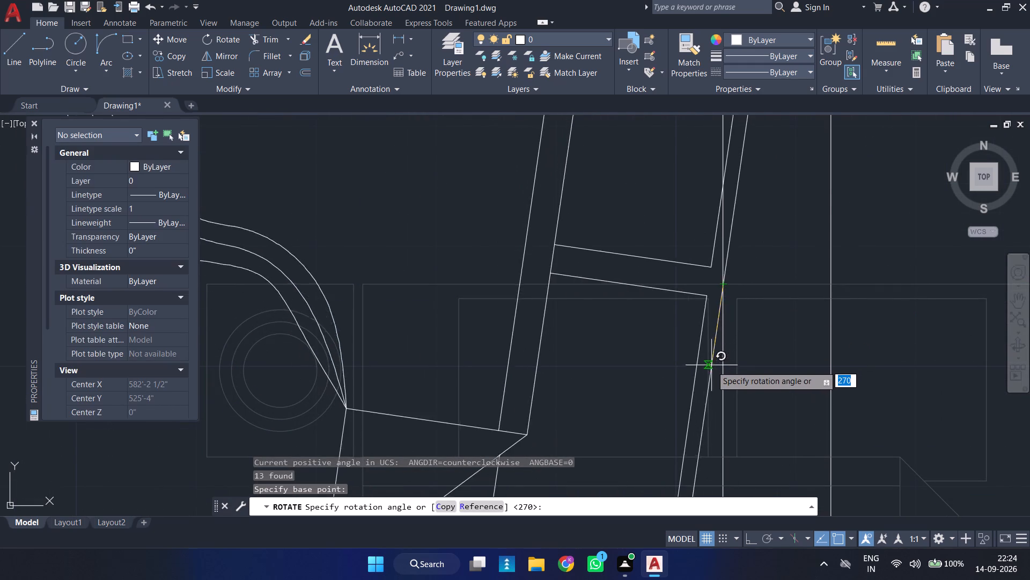
left_click(749, 540)
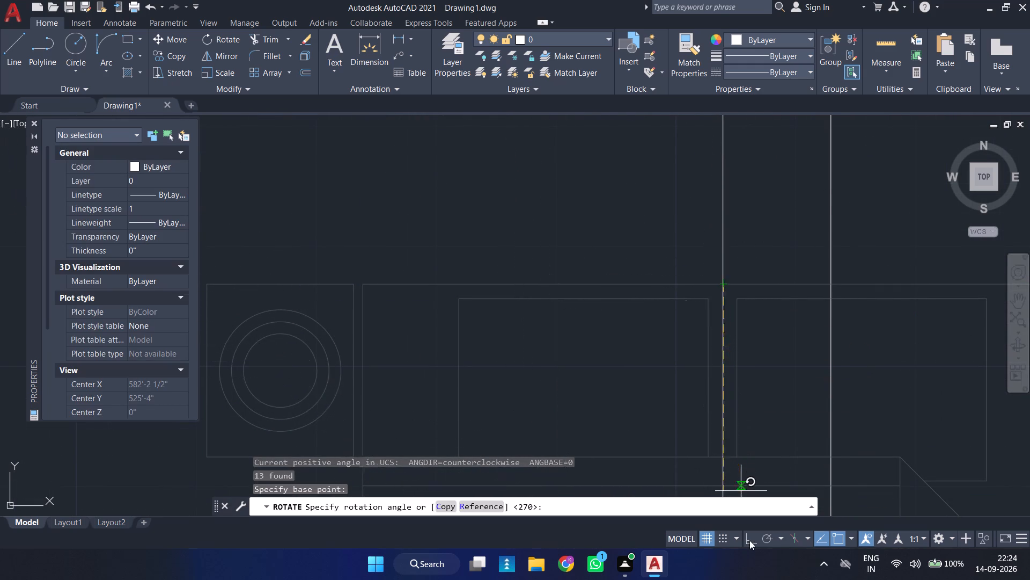
left_click(719, 430)
scroll(719, 389, "down", 4)
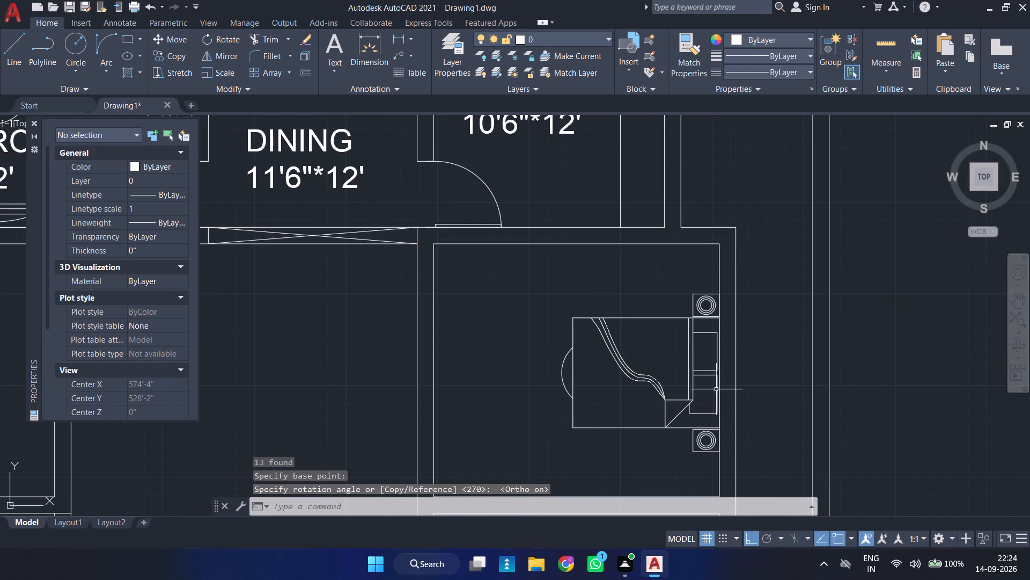
Nudge the rotated bed group slightly down along the outer wall.
left_click(708, 387)
left_click(674, 380)
scroll(678, 375, "up", 1)
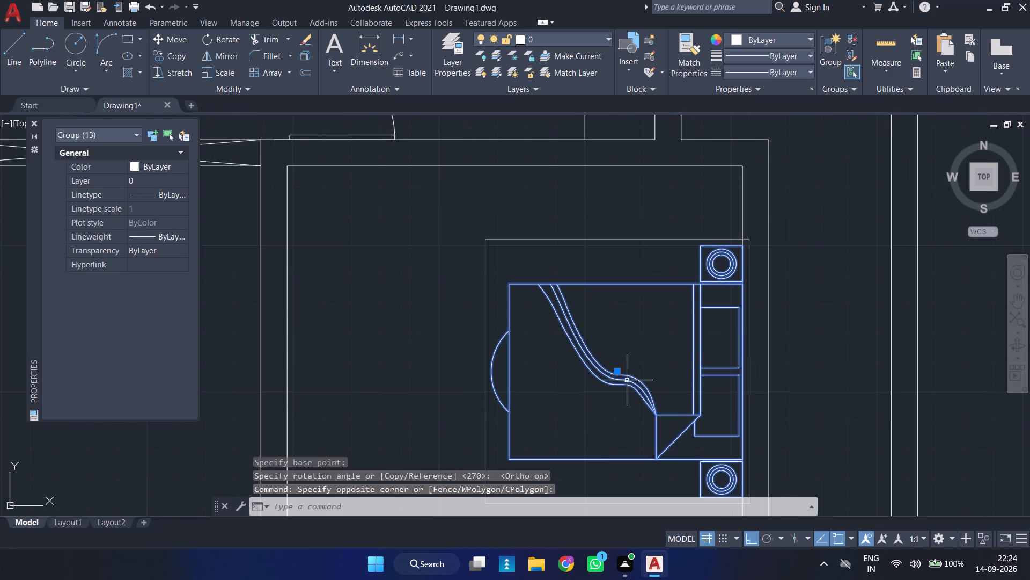
scroll(622, 372, "up", 2)
left_click(609, 375)
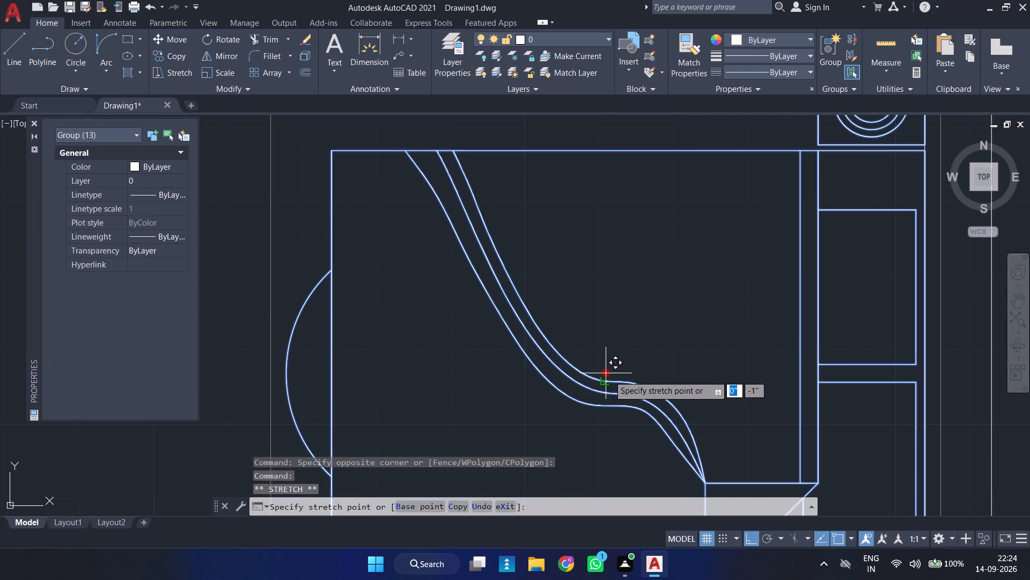
left_click(599, 376)
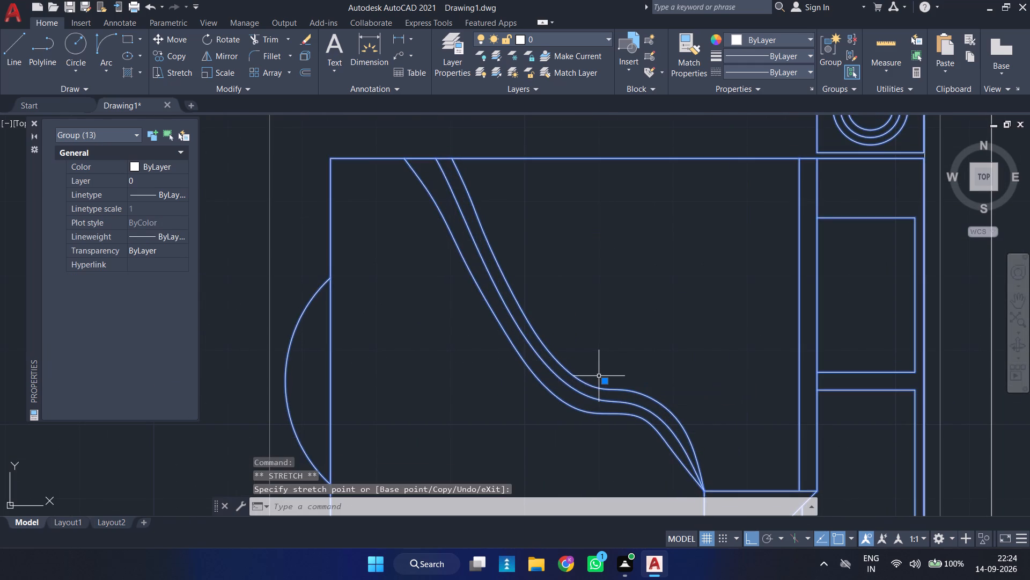
Move the rotated bed group slightly away from the outer wall, into the room.
scroll(600, 374, "down", 2)
middle_click_drag(654, 376, 558, 326)
key("m")
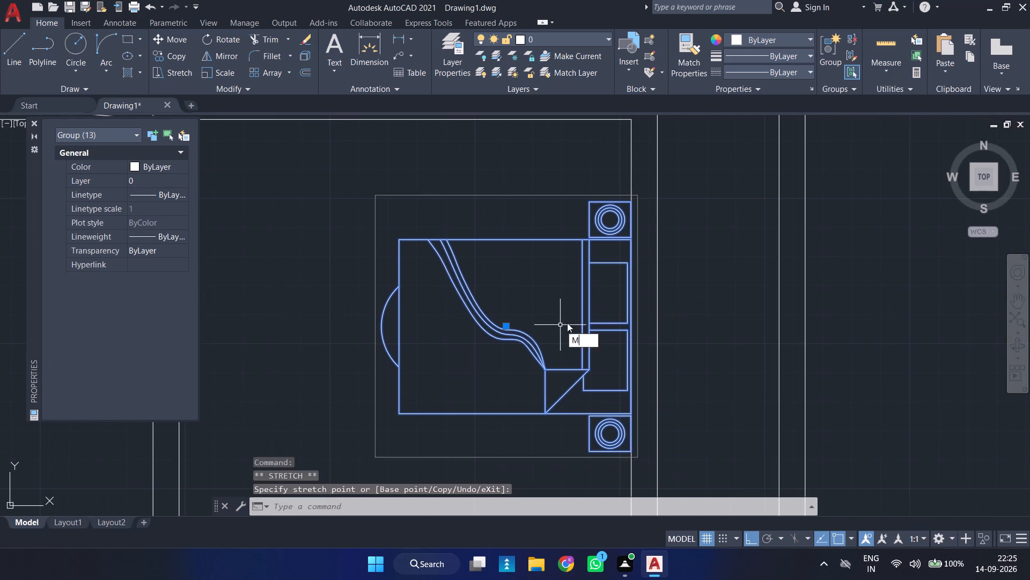
key("space")
scroll(637, 321, "up", 2)
left_click(616, 339)
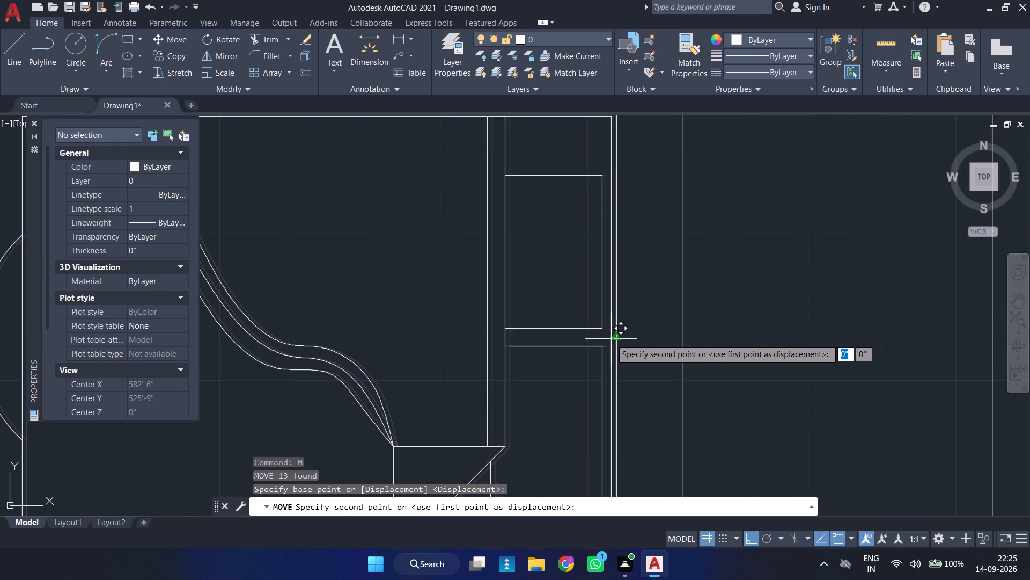
left_click(609, 339)
scroll(612, 339, "up", 2)
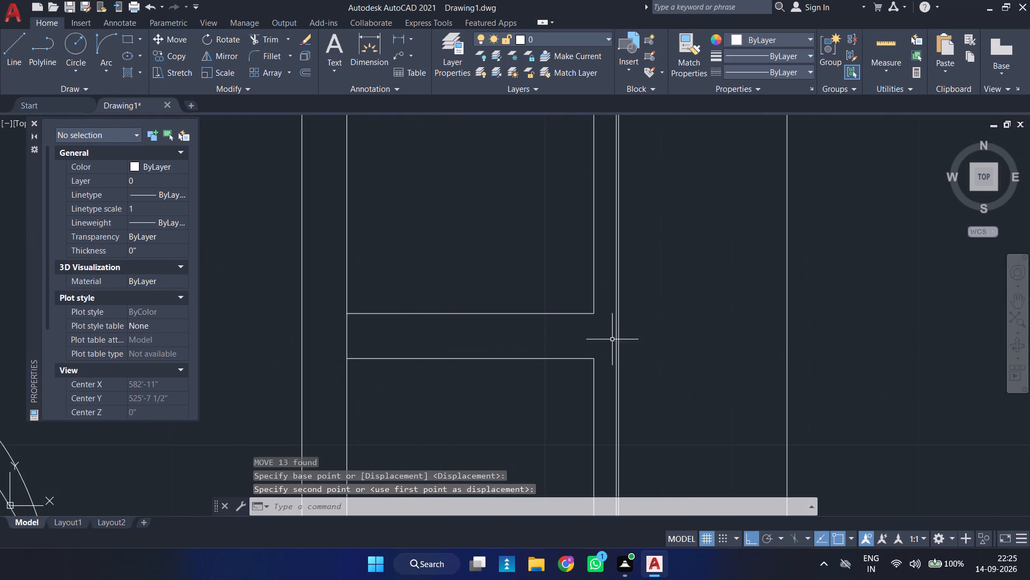
Move the rotated bed group in the room below the KITCHEN slightly farther from the outer wall, into the room.
key("space")
left_click(615, 337)
right_click(614, 335)
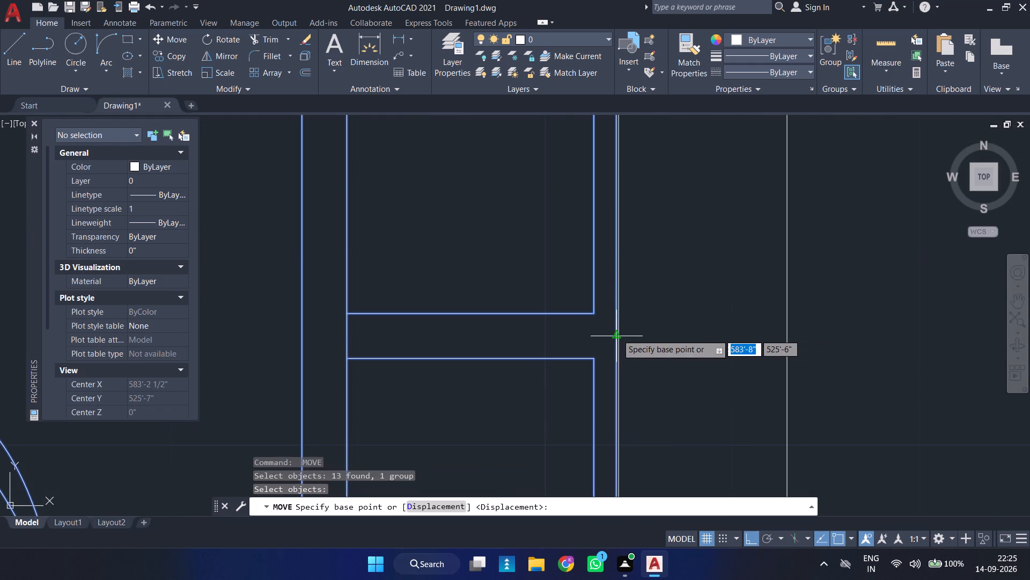
left_click(617, 334)
left_click(605, 332)
Copy the lower BEDROOM's TV unit group about 9'-1" horizontally to the open space outside that room's outer wall.
scroll(605, 332, "down", 3)
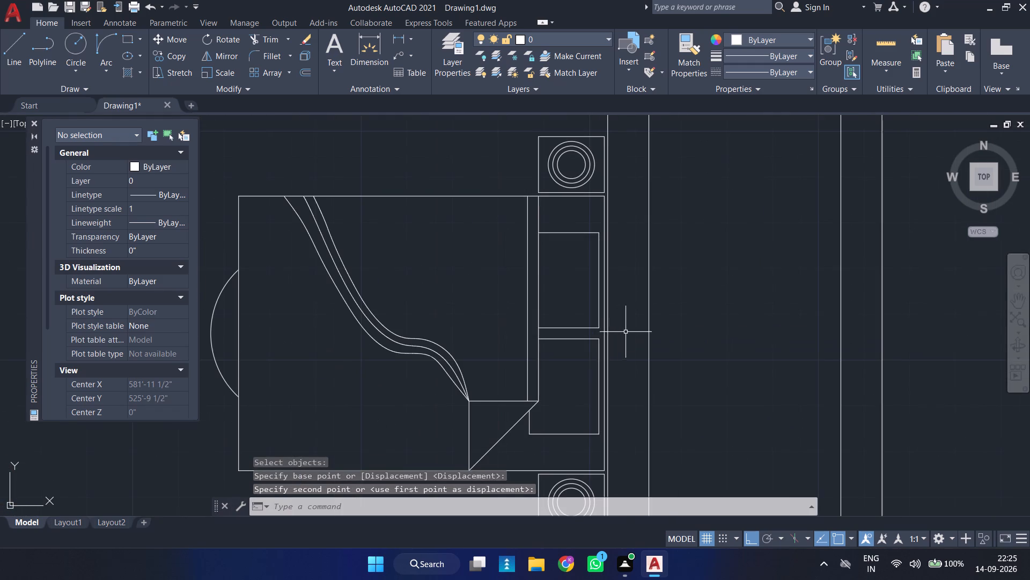
middle_click_drag(626, 332, 726, 298)
scroll(728, 297, "down", 2)
middle_click_drag(573, 316, 670, 316)
scroll(706, 311, "down", 3)
scroll(590, 335, "up", 1)
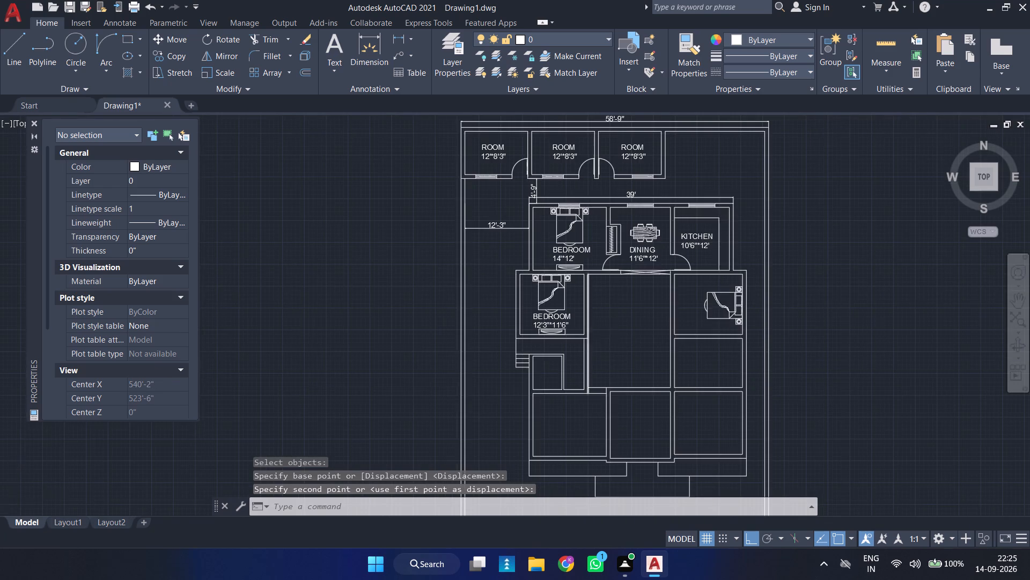
scroll(590, 335, "up", 1)
left_click(521, 323)
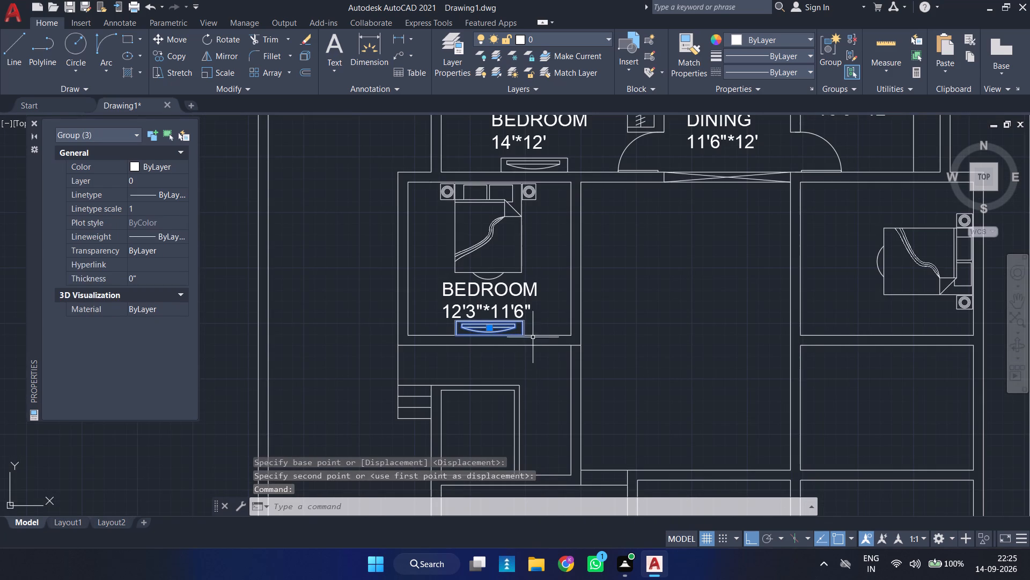
key("c")
type("O")
key("space")
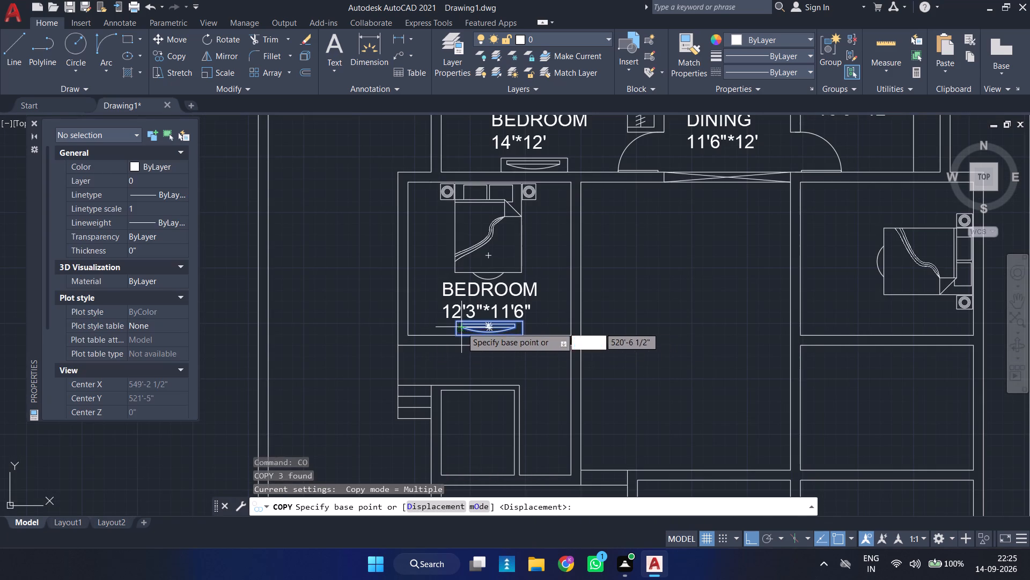
left_click(455, 323)
left_click(335, 311)
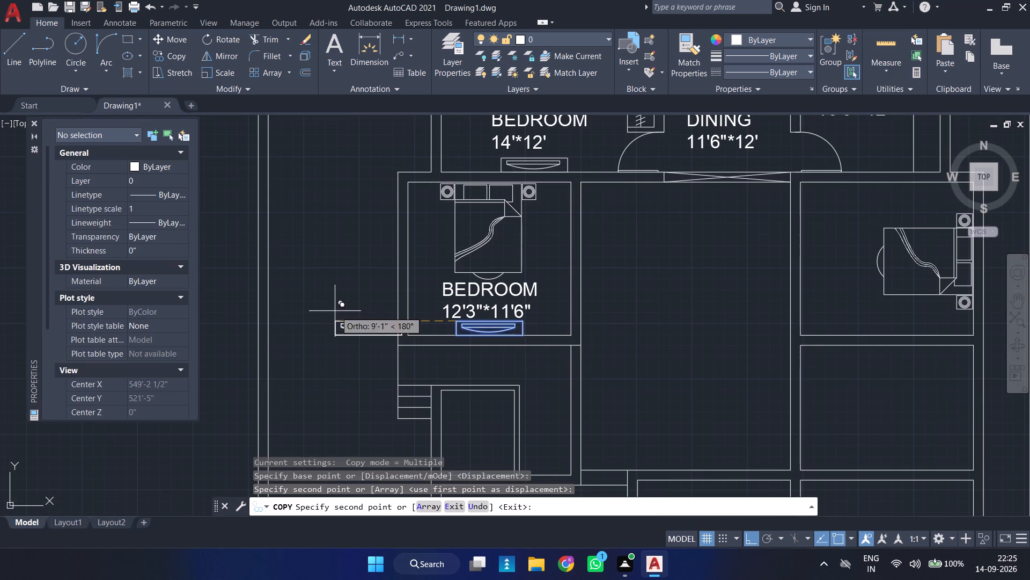
key("Escape")
Rotate the copied TV unit 270° about its lower-left corner so it stands vertically.
left_click(372, 347)
left_click(362, 304)
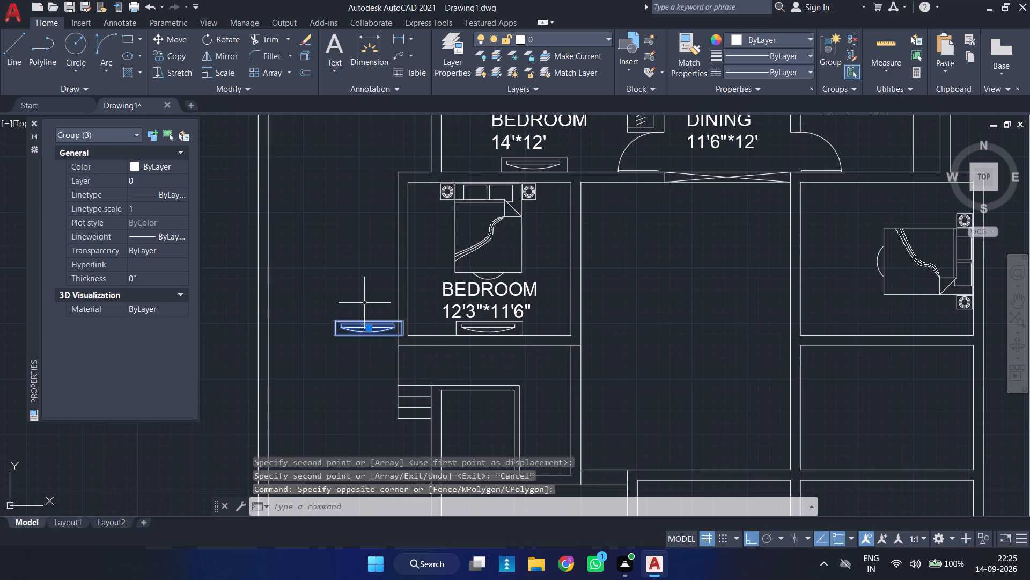
key("r")
key("o")
key("Return")
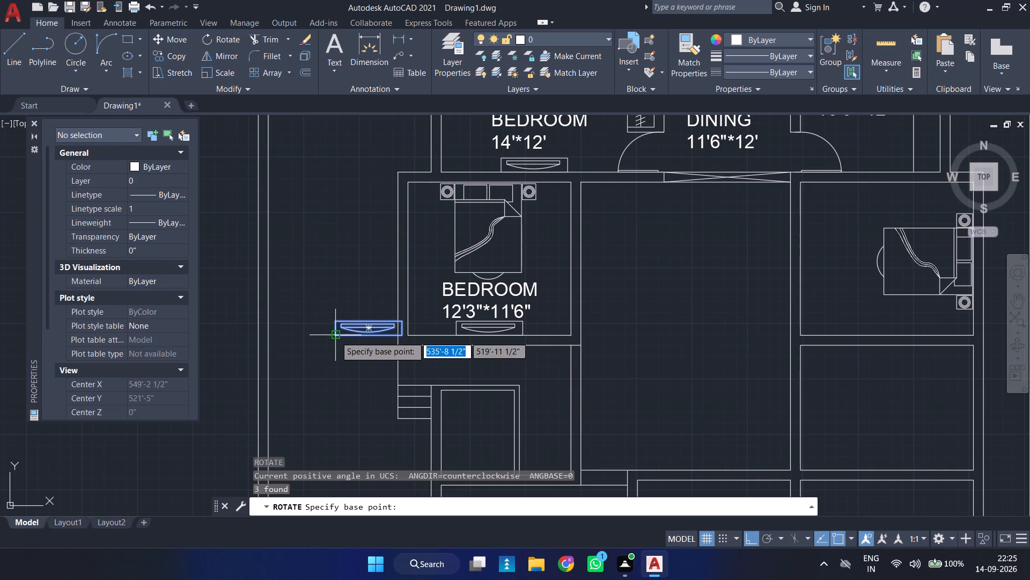
left_click(335, 336)
left_click(345, 436)
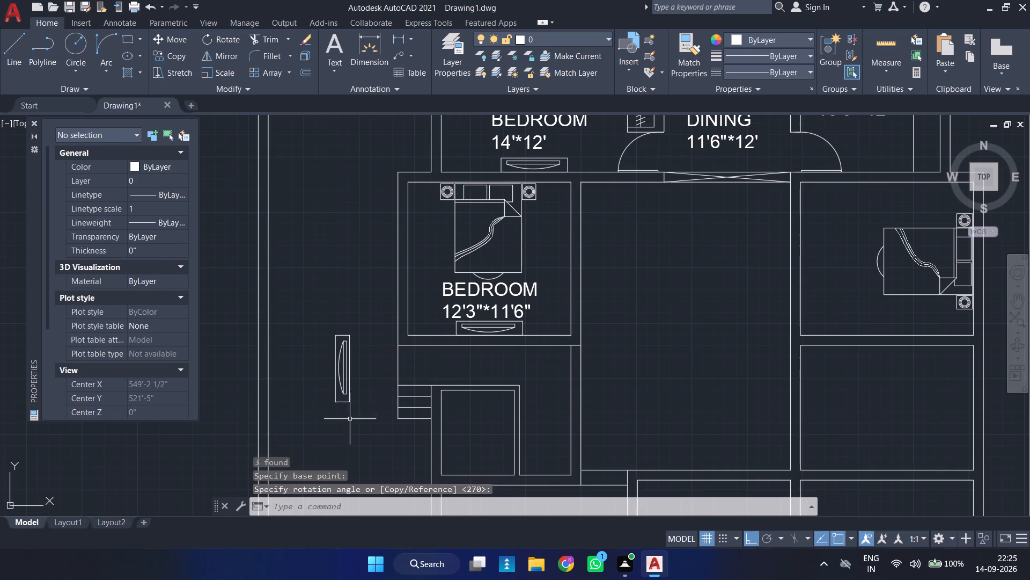
Move the rotated TV unit by its long side's midpoint onto the inner side wall of the room below the KITCHEN, facing the bed.
left_click(346, 384)
key("m")
key("space")
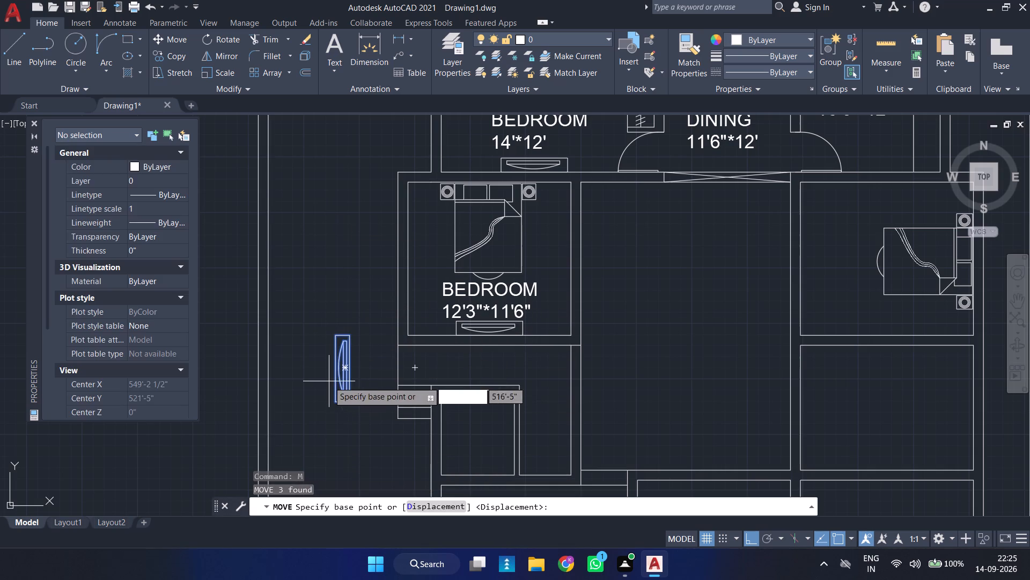
scroll(328, 381, "up", 3)
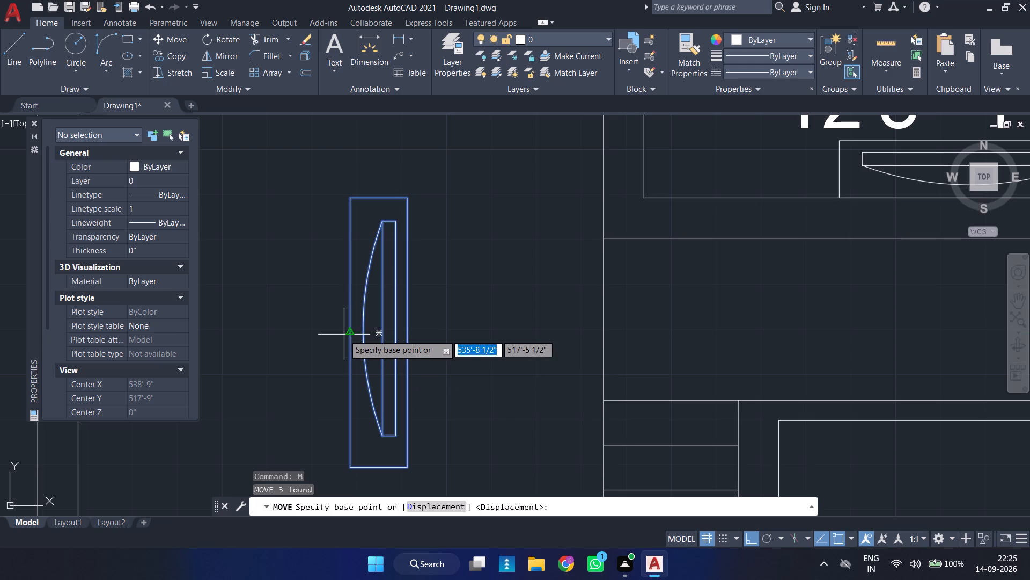
left_click(344, 335)
scroll(645, 301, "down", 1)
middle_click_drag(645, 301, 322, 346)
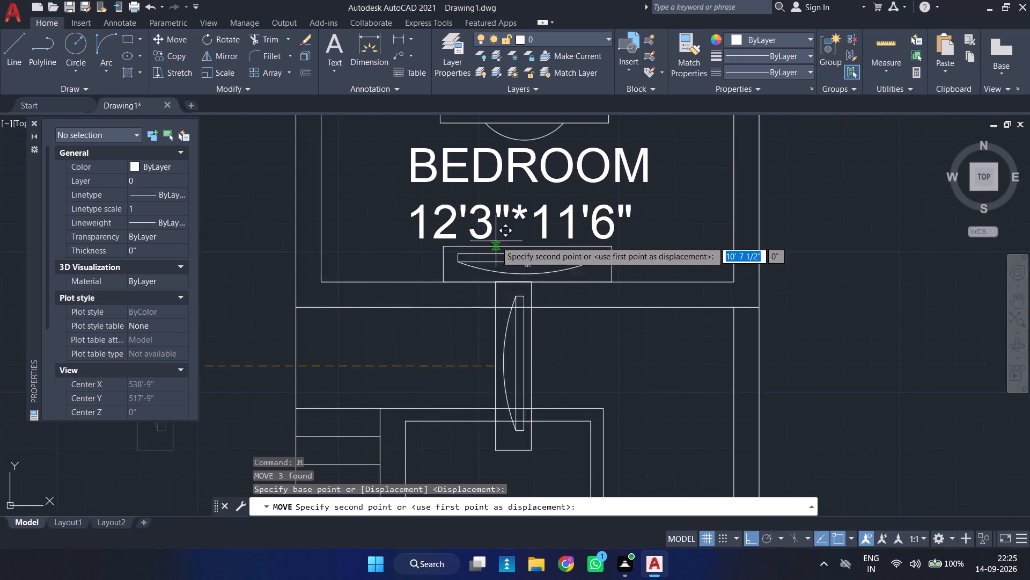
scroll(496, 241, "down", 2)
middle_click_drag(706, 237, 499, 344)
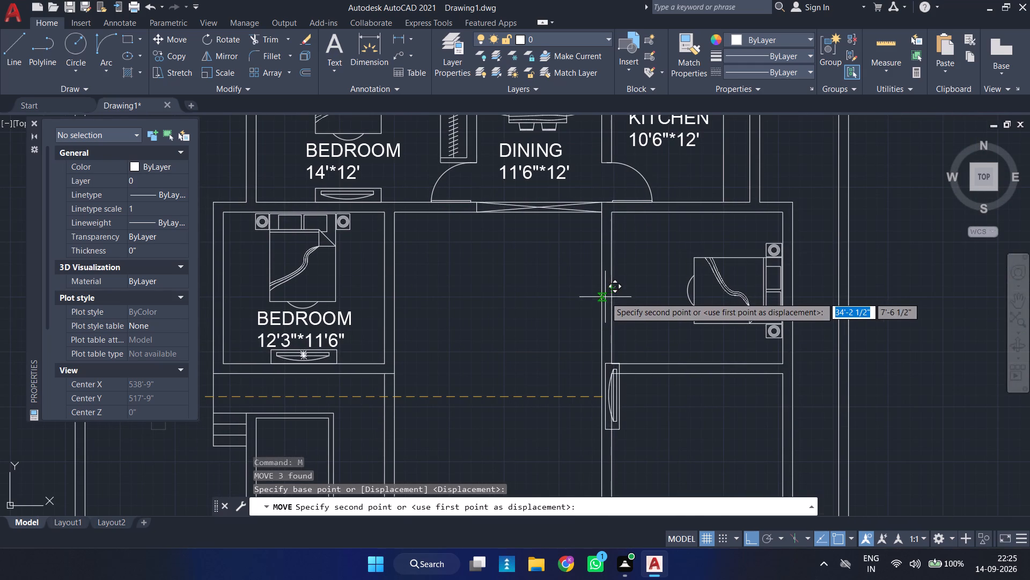
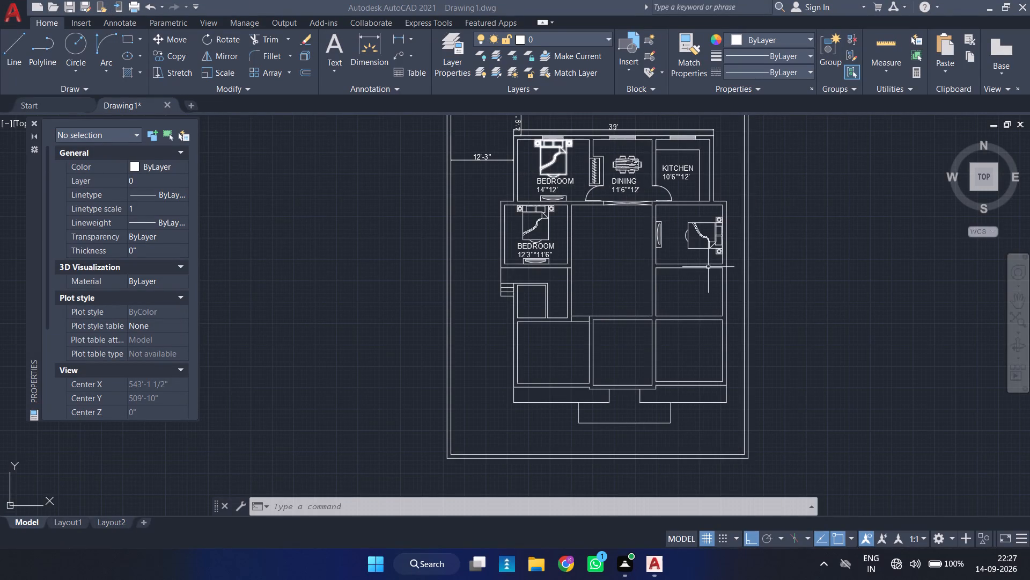
Copy the kitchen door to the outer wall corner beside the steps, below the 12'3"*11'6" bedroom.
scroll(668, 182, "up", 3)
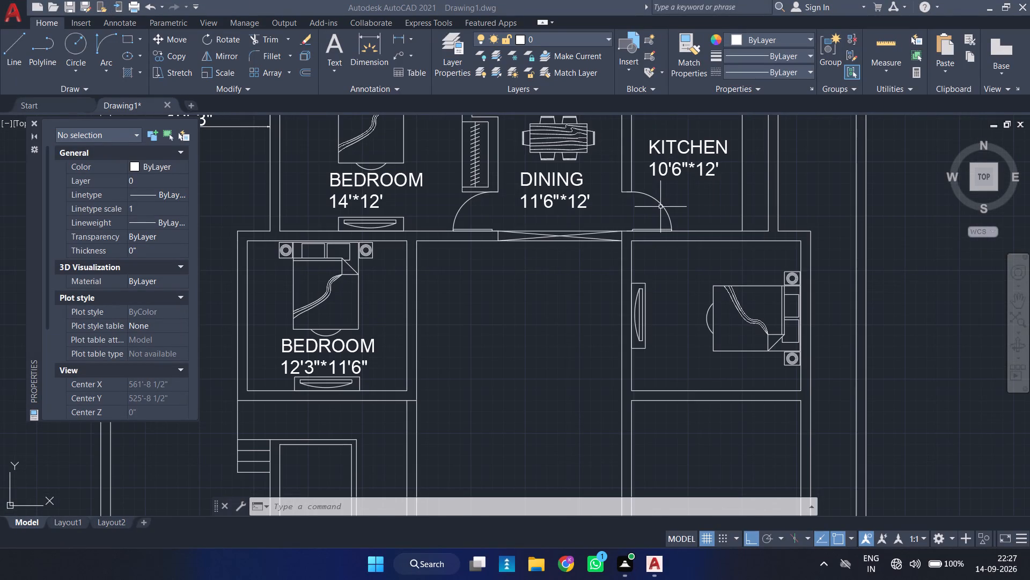
left_click(661, 207)
type("CO")
key("Return")
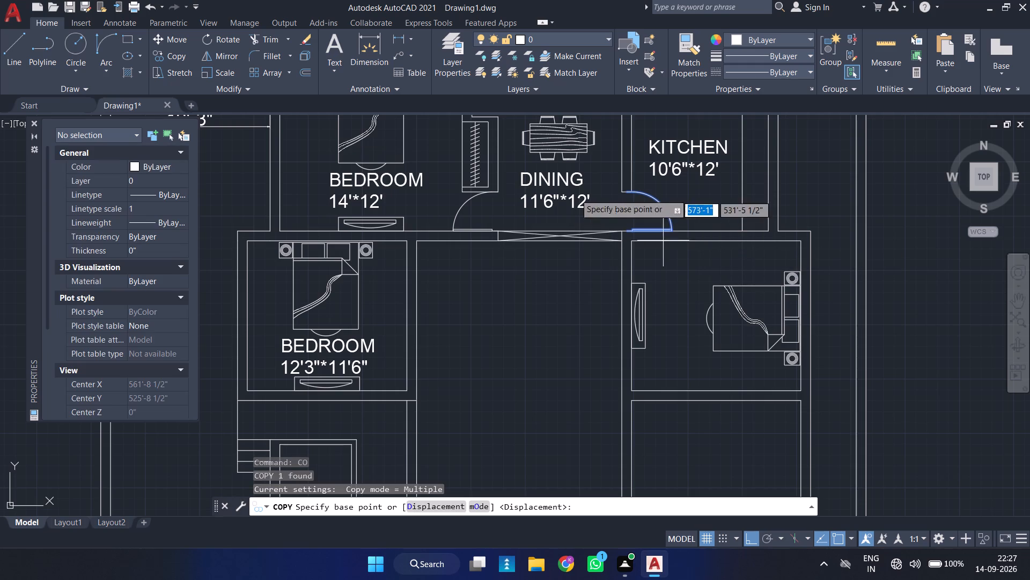
scroll(619, 204, "up", 2)
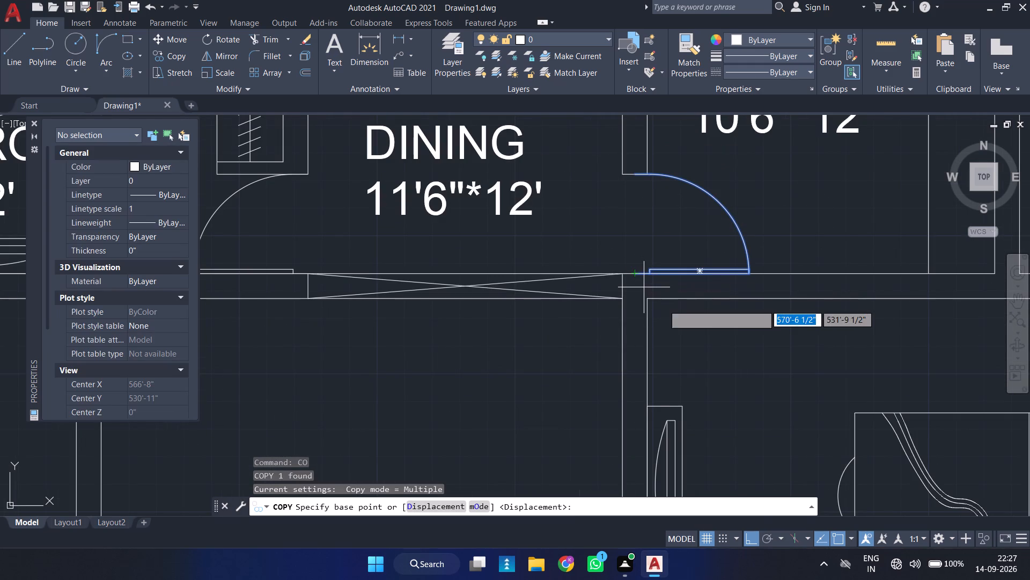
scroll(634, 275, "up", 2)
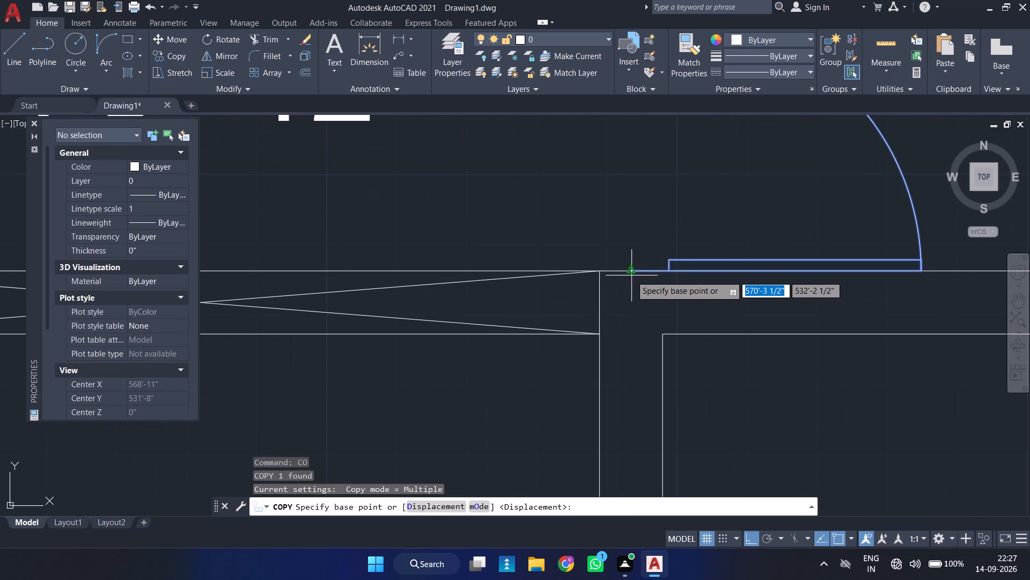
left_click(629, 271)
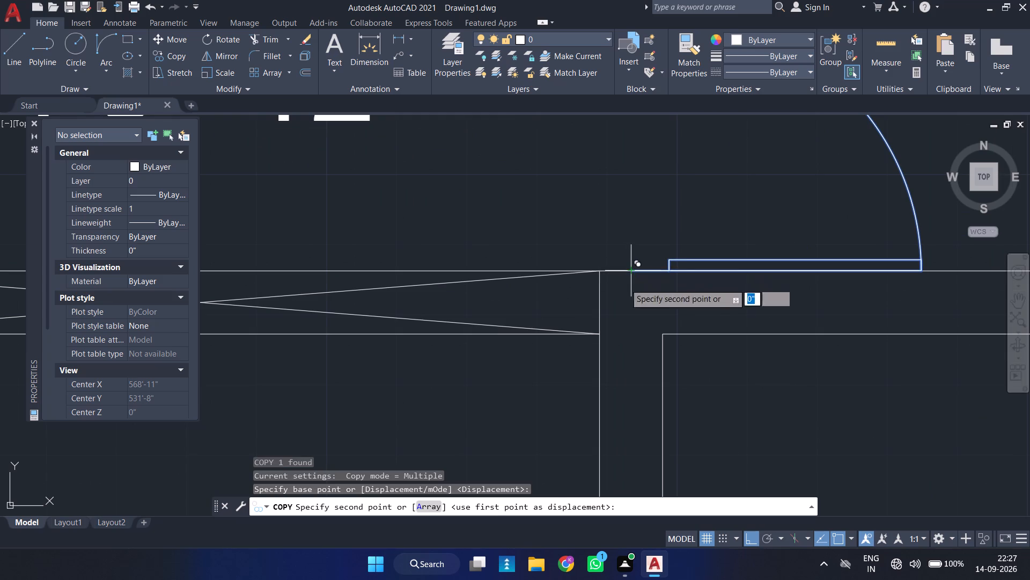
scroll(594, 334, "down", 3)
middle_click_drag(510, 385, 813, 258)
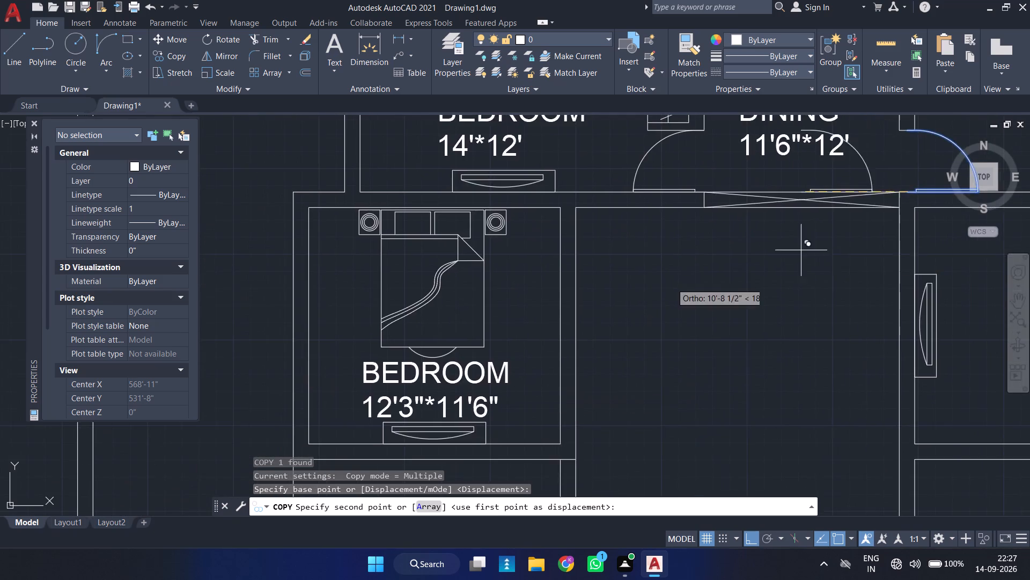
scroll(665, 288, "down", 2)
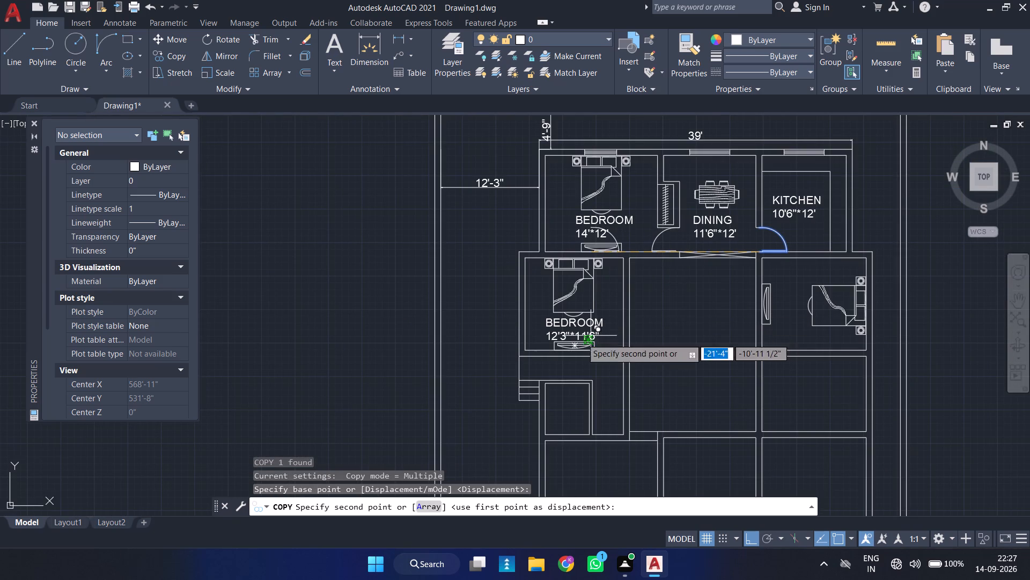
scroll(580, 340, "up", 2)
middle_click_drag(470, 446, 517, 352)
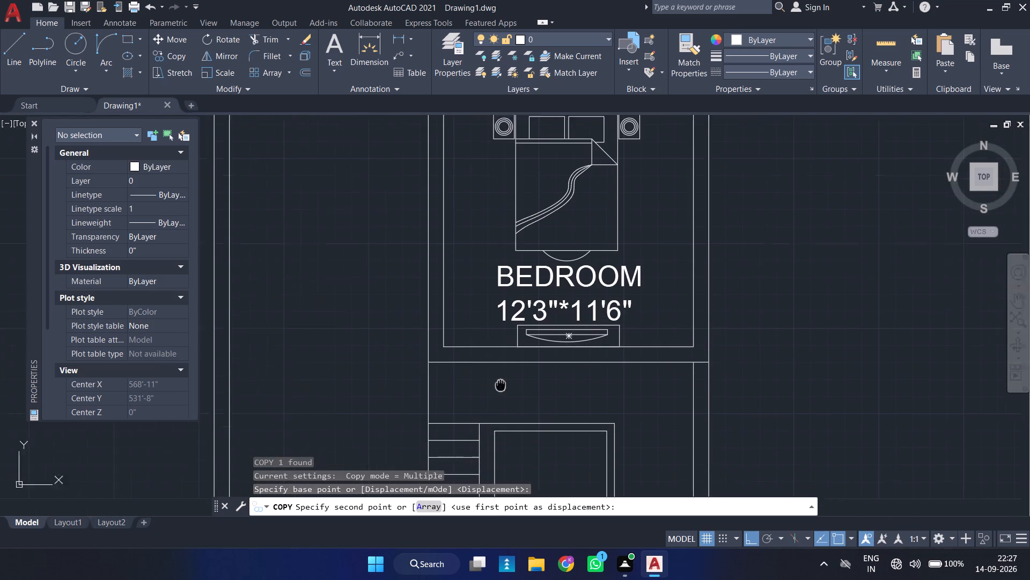
middle_click_drag(517, 352, 518, 351)
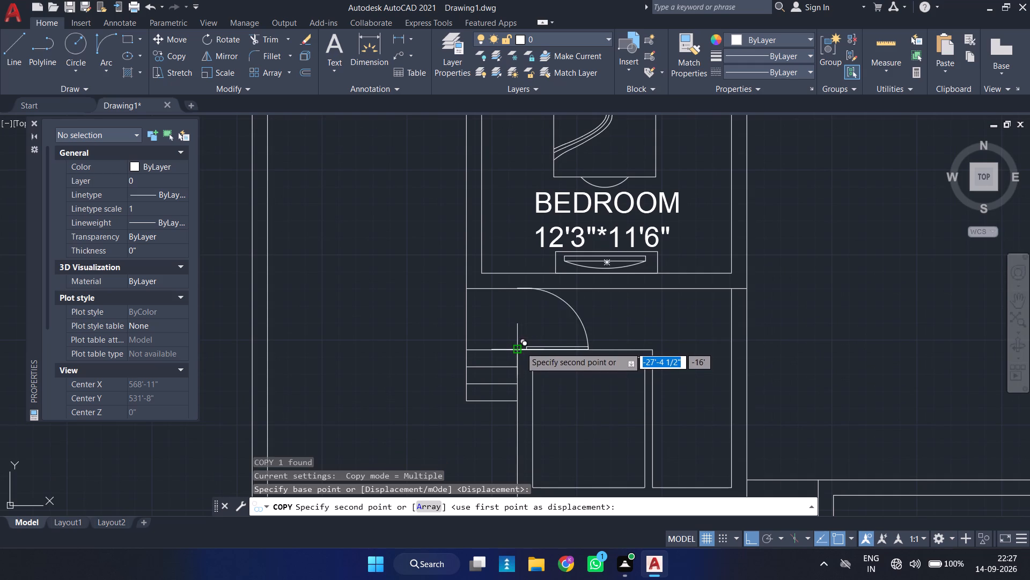
left_click(518, 347)
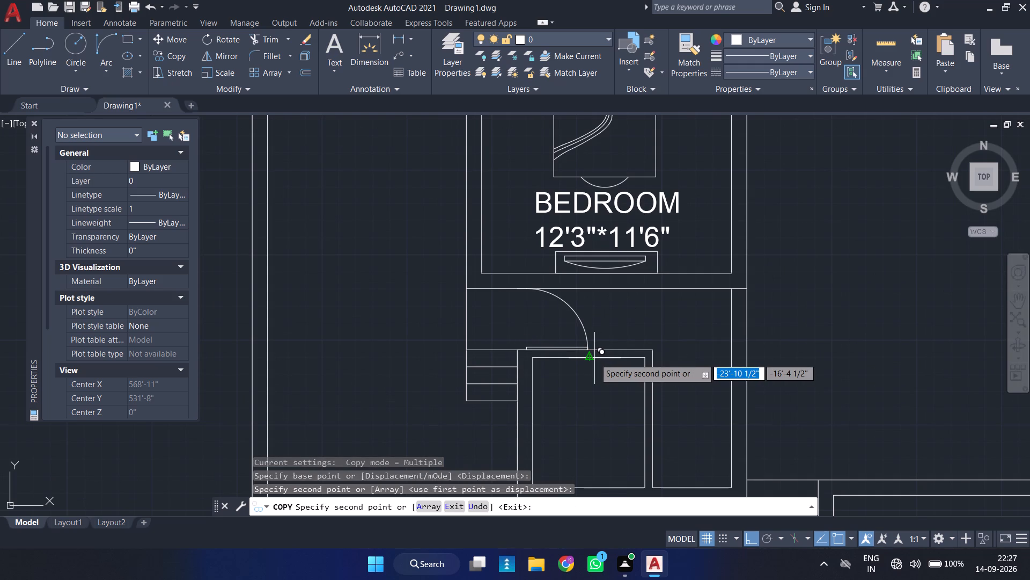
key("Escape")
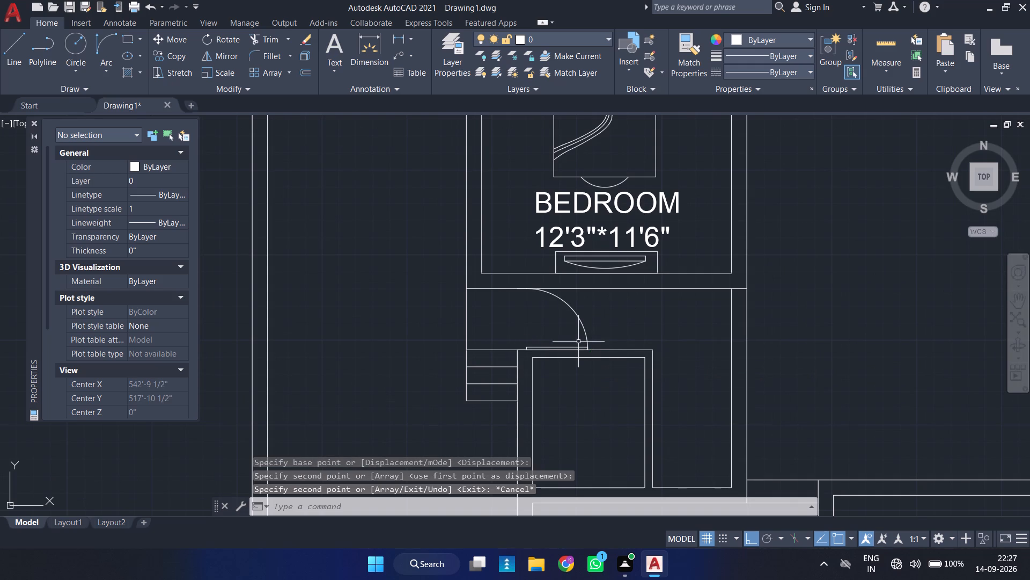
Mirror the 14'*12' bedroom's door across a horizontal line below it in the central hall, keeping the original.
scroll(584, 402, "down", 2)
middle_click_drag(592, 408, 591, 352)
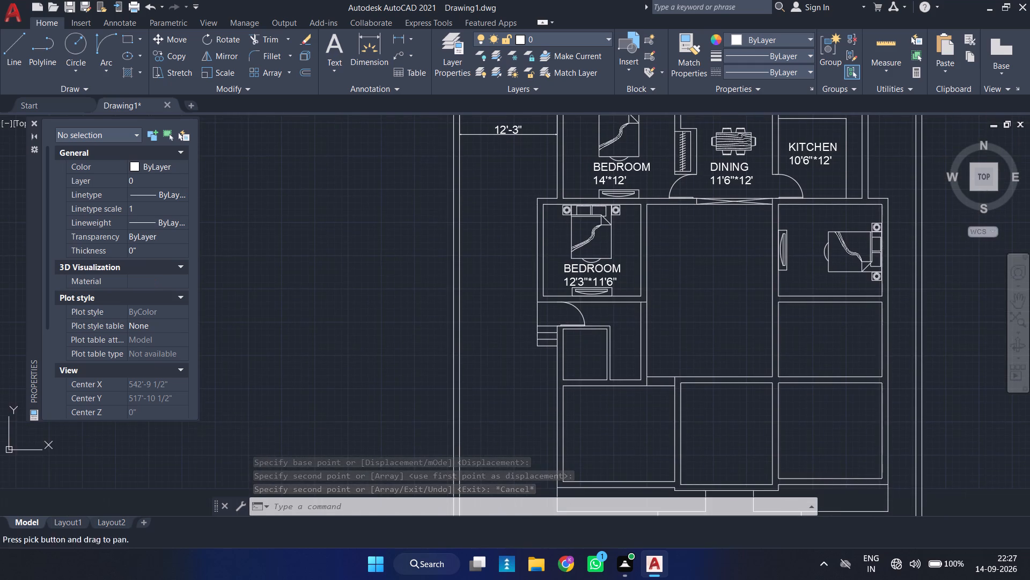
scroll(591, 342, "up", 1)
middle_click_drag(590, 343, 577, 340)
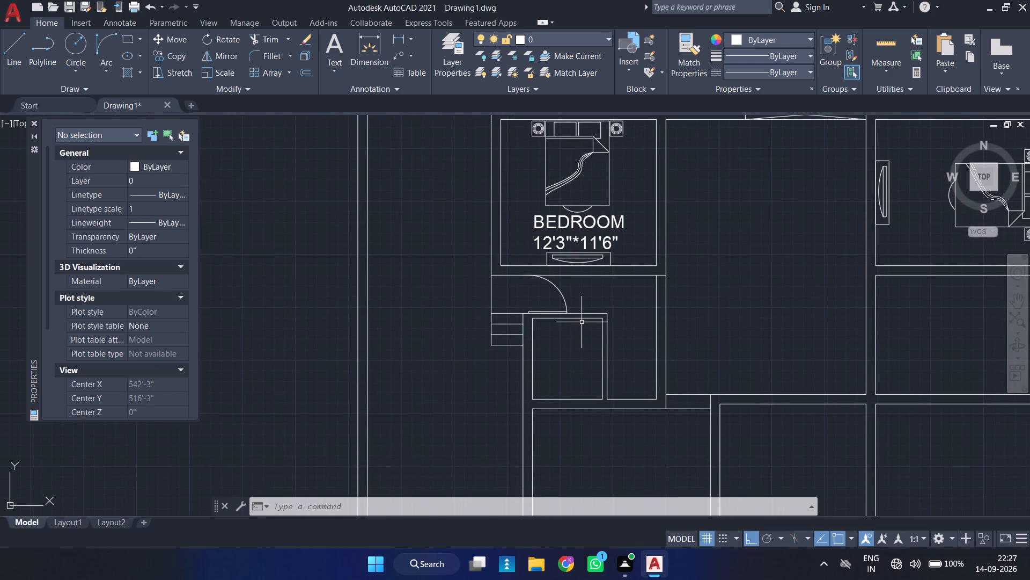
scroll(661, 254, "down", 3)
middle_click_drag(688, 245, 674, 376)
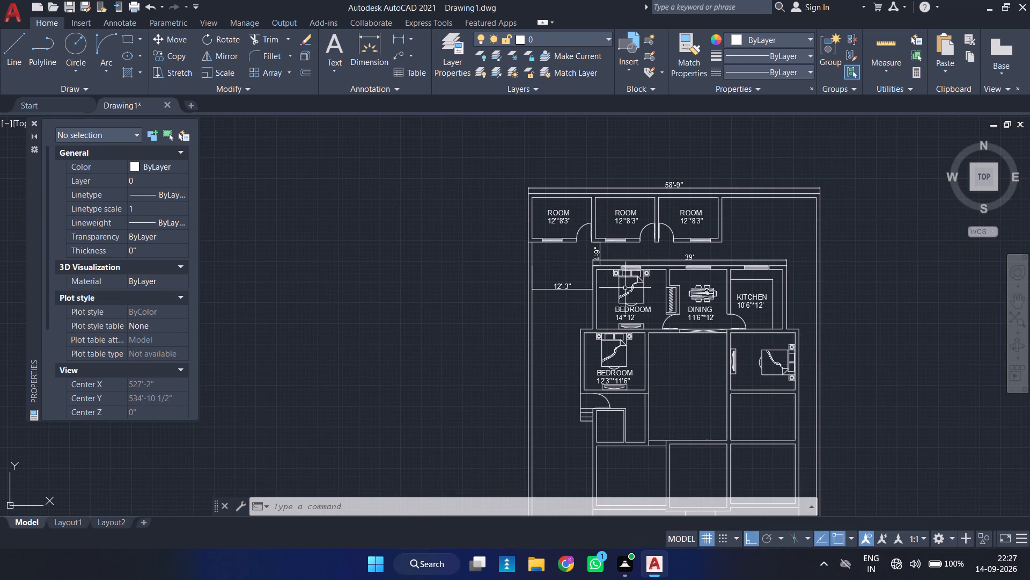
scroll(651, 331, "up", 1)
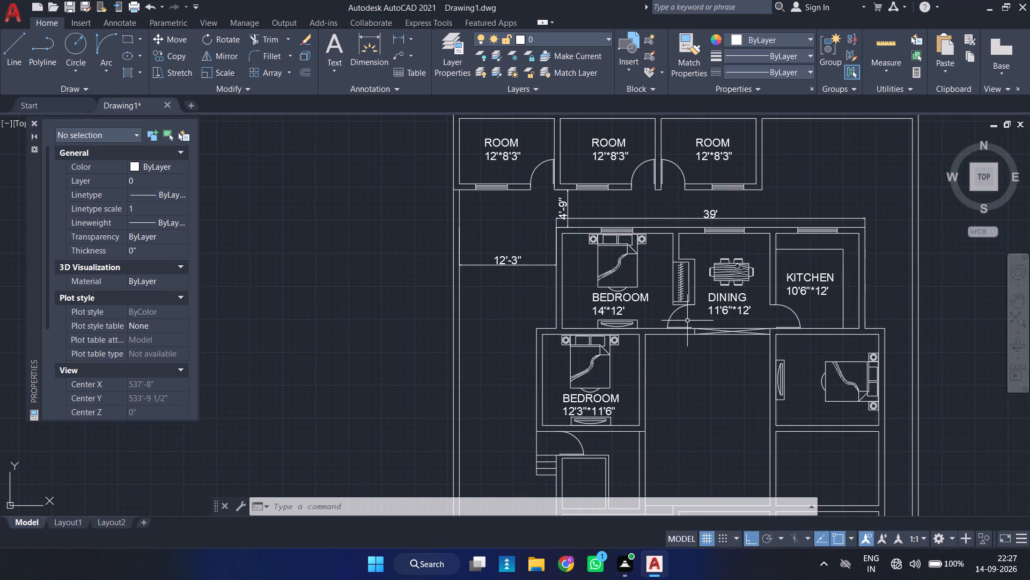
scroll(685, 320, "up", 2)
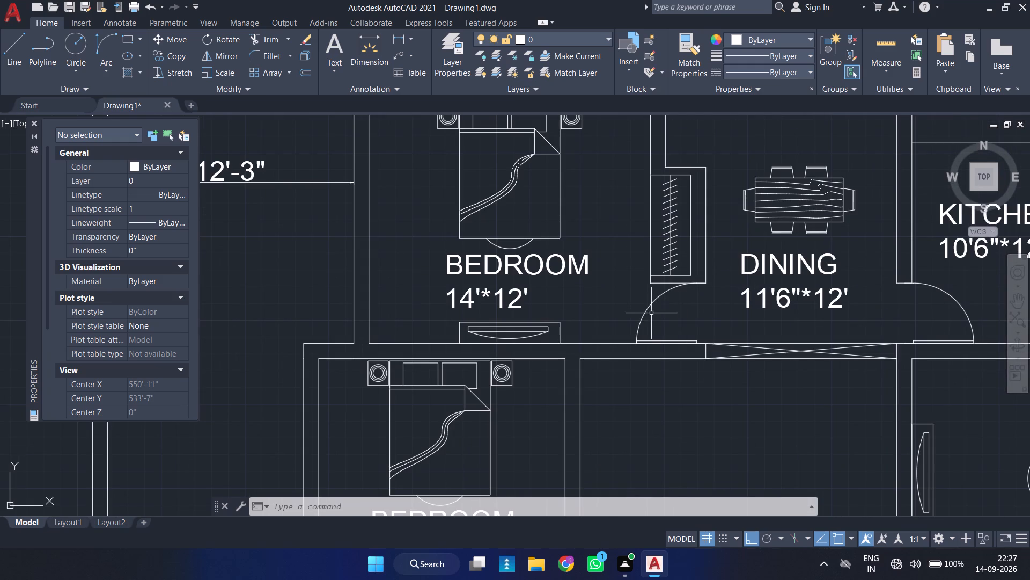
left_click(651, 313)
left_click(643, 308)
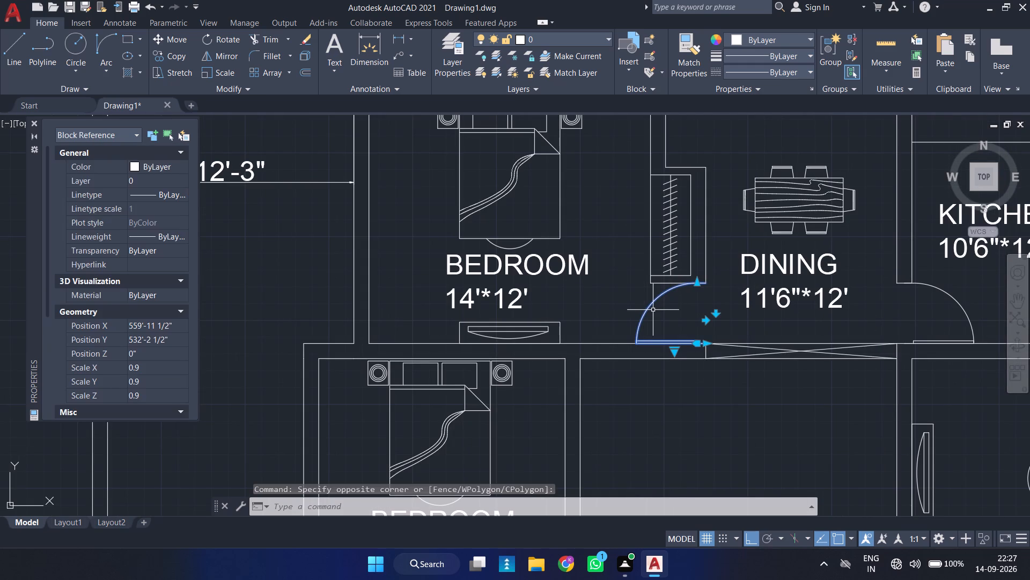
type("MI")
key("Return")
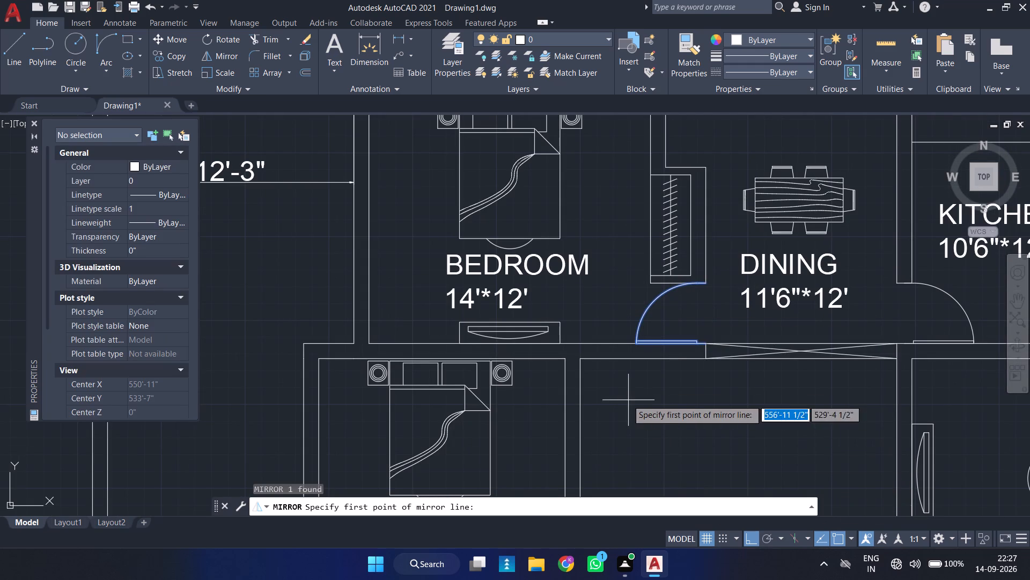
left_click(611, 390)
left_click(738, 397)
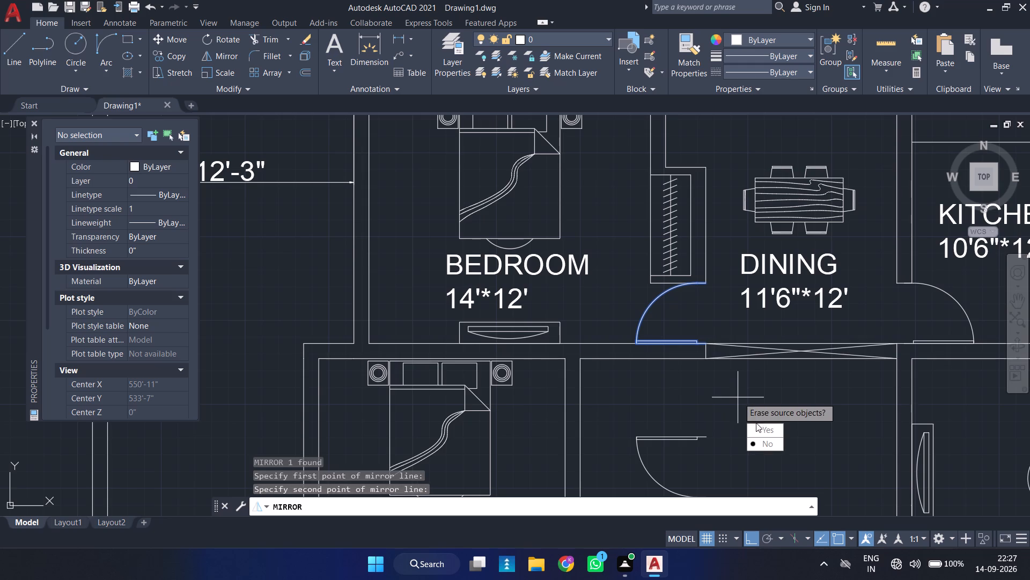
left_click(765, 441)
Scale the mirrored door by reference from its hinge-side corner, using its opening width as reference and 2' as new length.
scroll(724, 392, "down", 2)
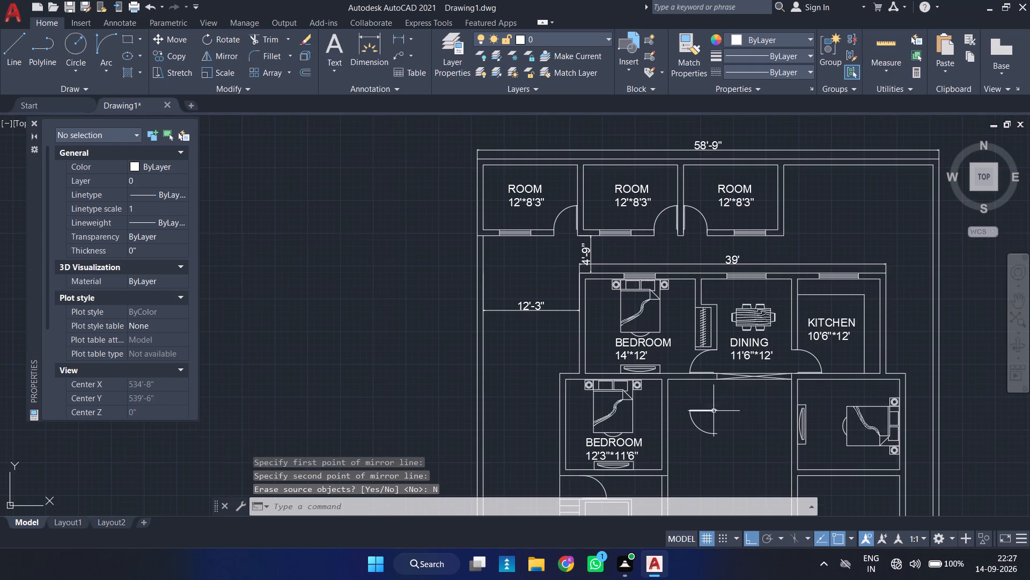
scroll(711, 427, "up", 2)
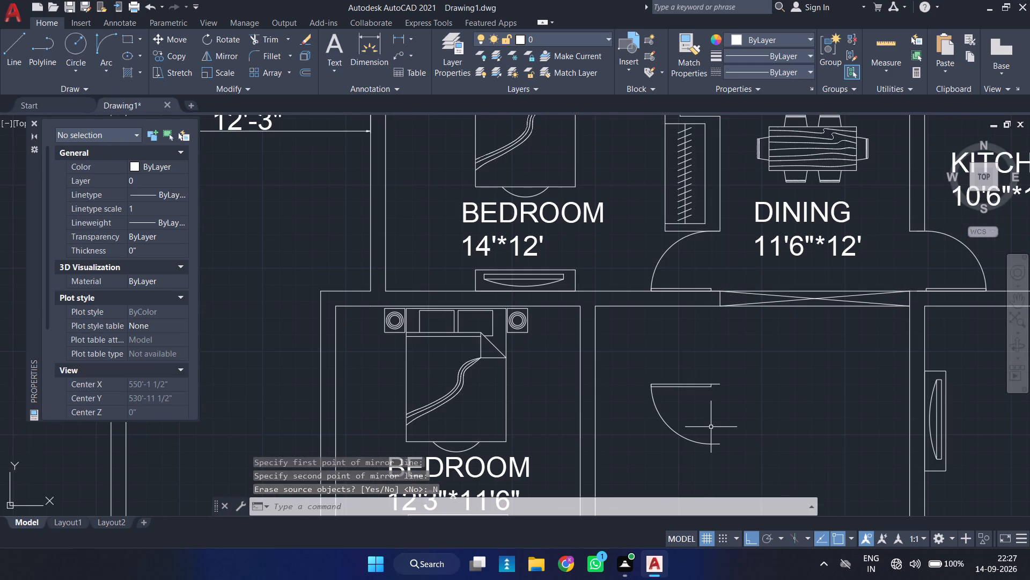
left_click(710, 426)
left_click(694, 379)
type("SC")
key("space")
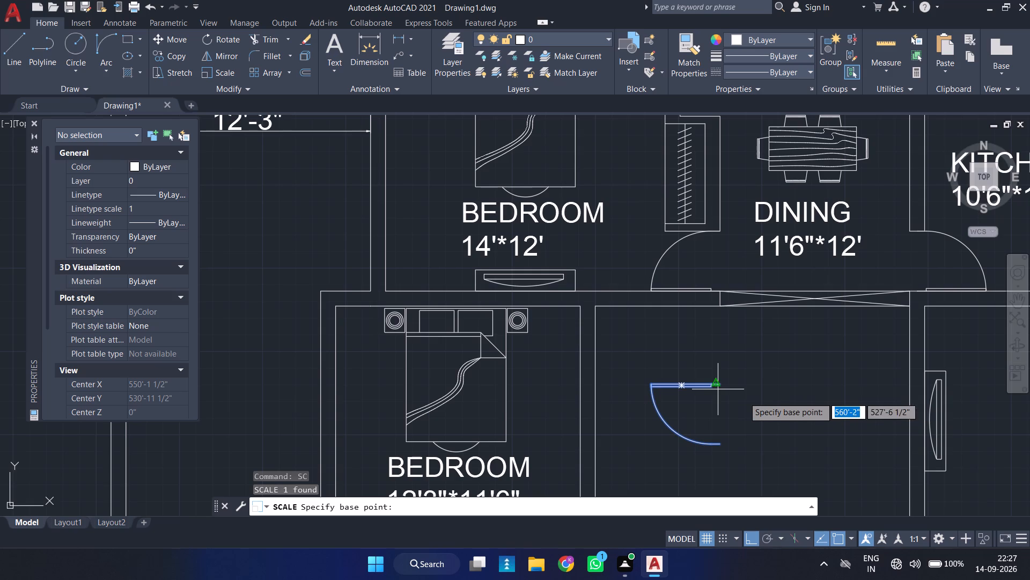
scroll(724, 390, "up", 2)
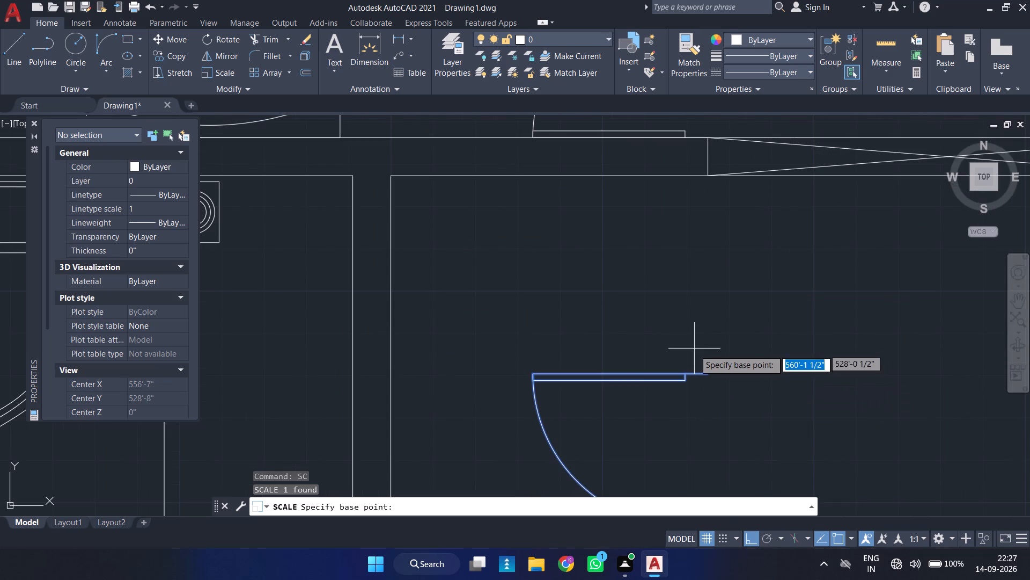
left_click(710, 372)
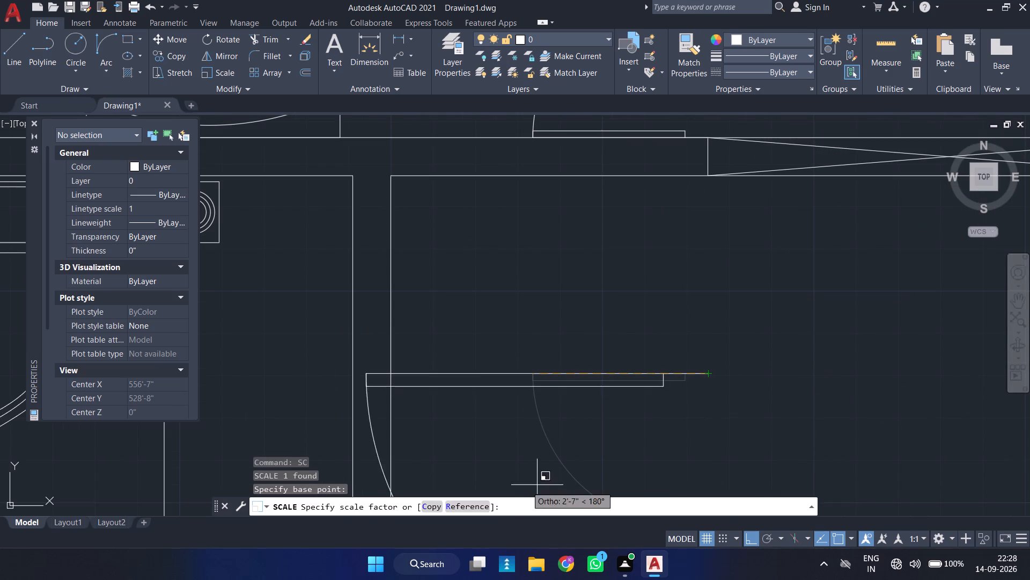
left_click(459, 510)
middle_click_drag(644, 440, 635, 364)
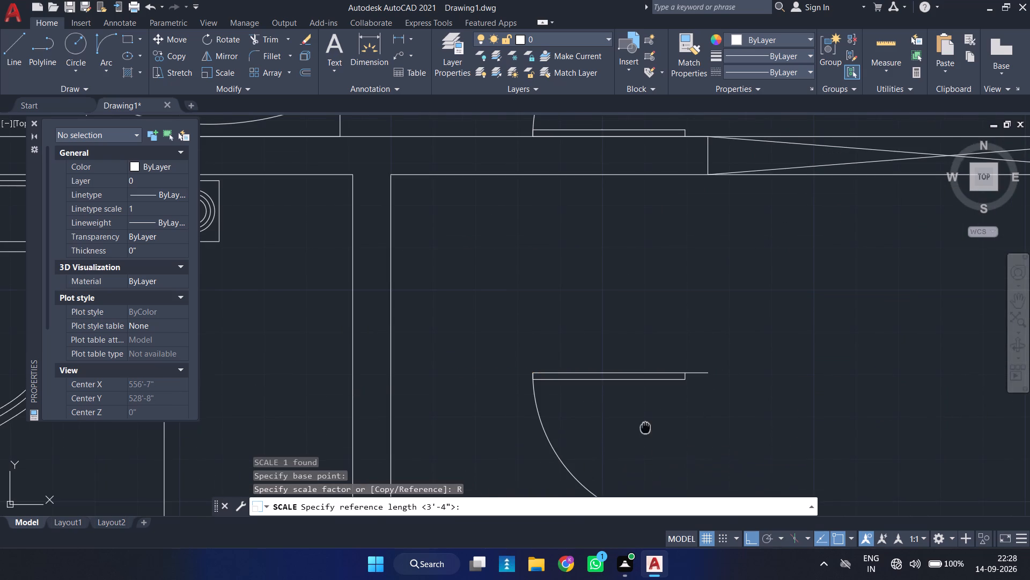
middle_click_drag(635, 364, 633, 360)
middle_click(629, 353)
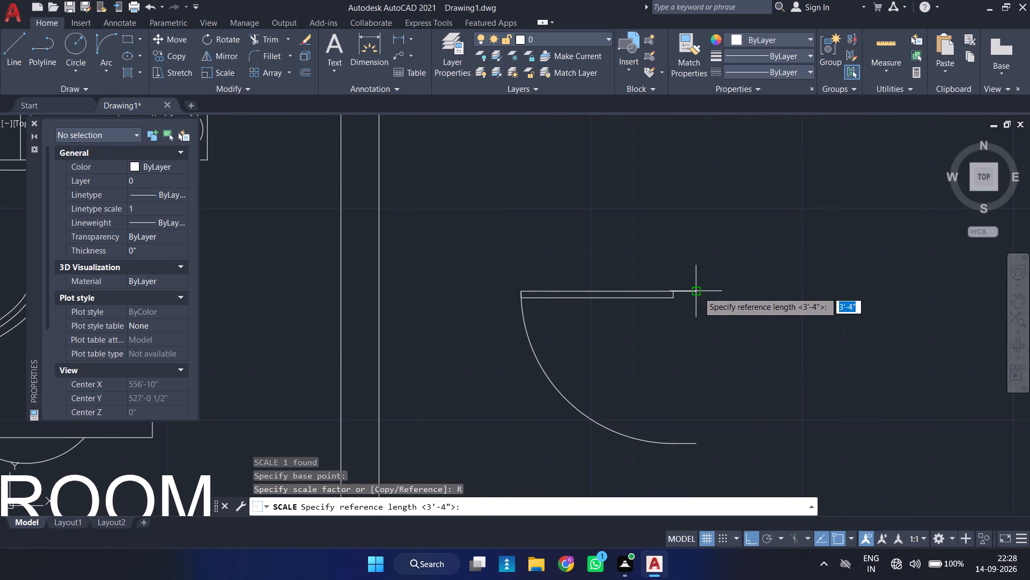
left_click(698, 292)
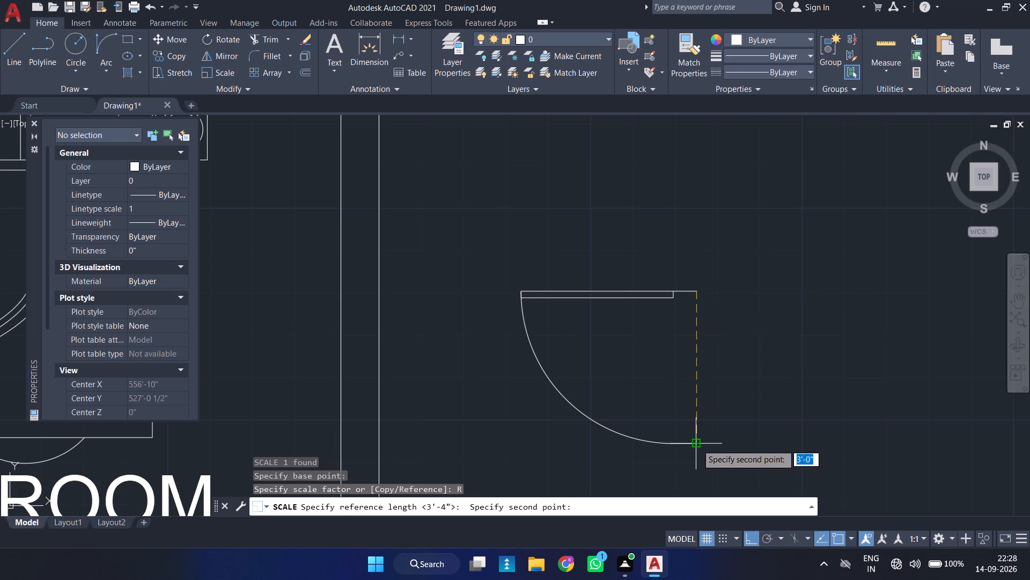
left_click(696, 444)
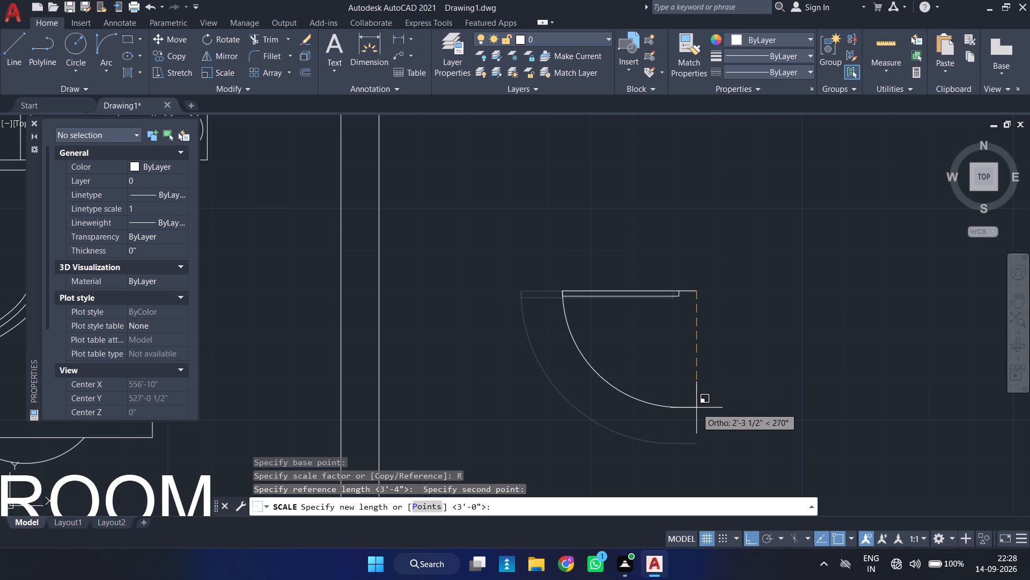
type("2'")
key("Return")
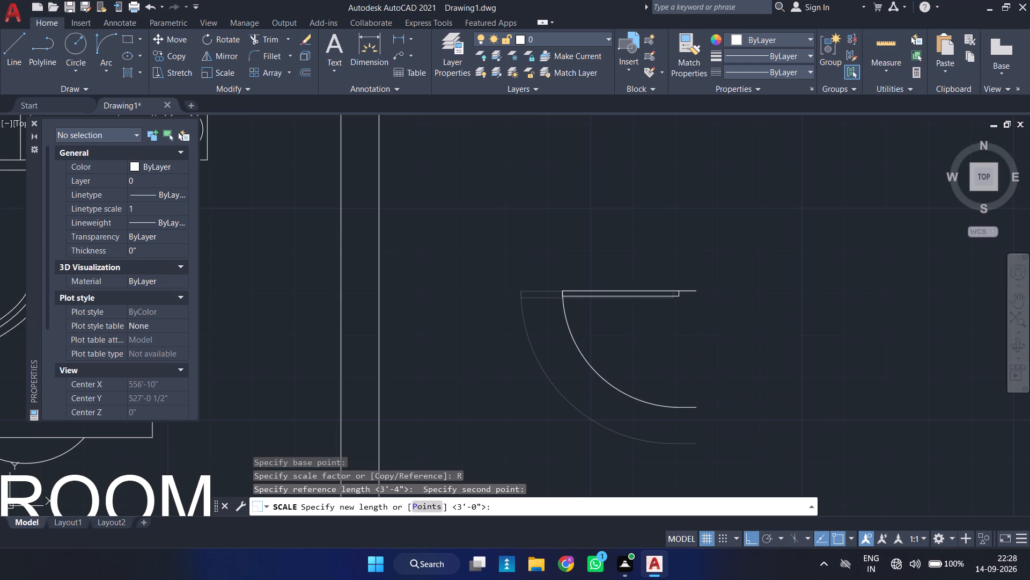
Move the 2' door from the central hall to the inner upper corner of the small room beside the steps, on its passage-side wall.
left_click(658, 347)
left_click(602, 368)
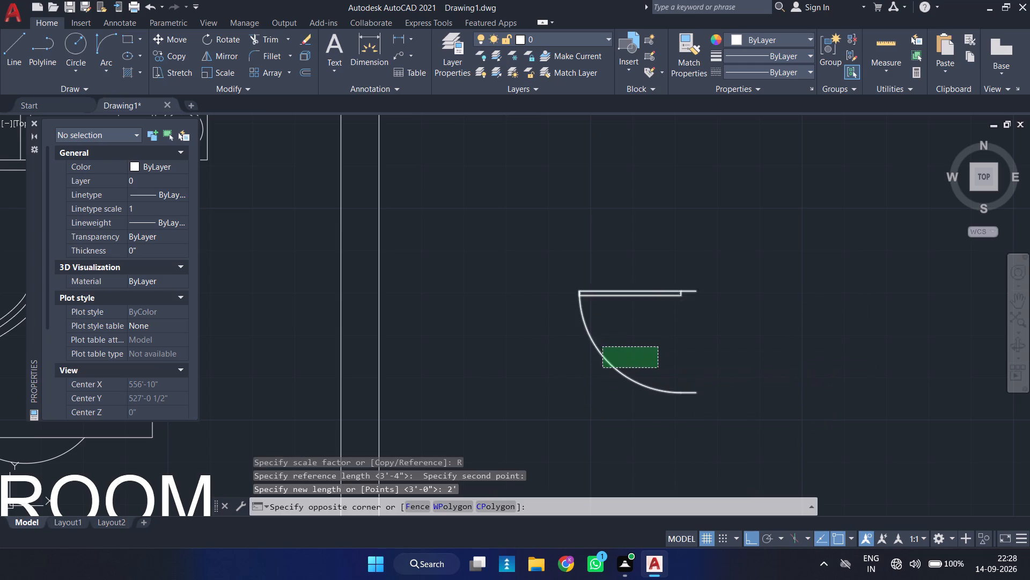
key("m")
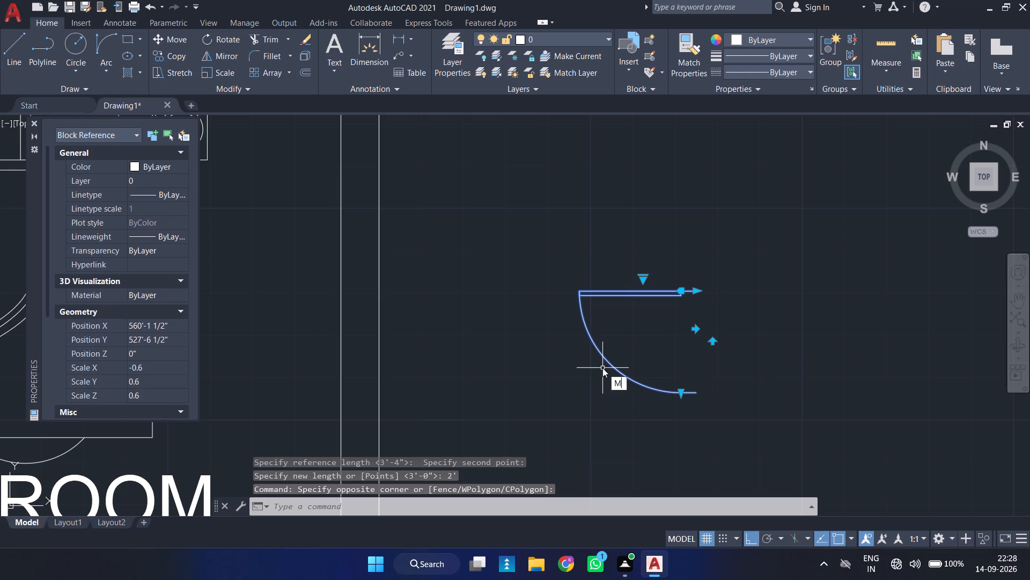
key("Return")
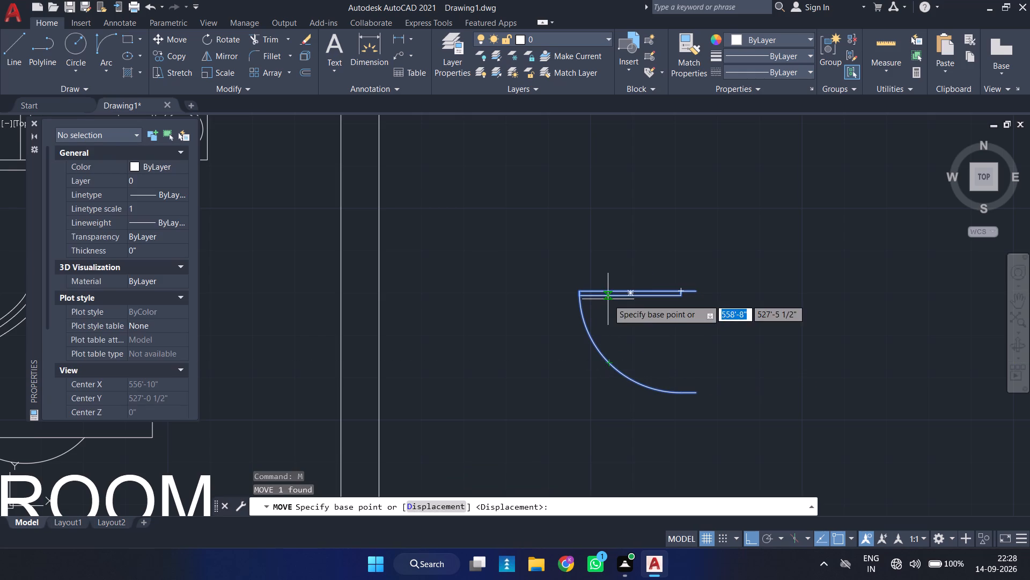
left_click(699, 293)
scroll(488, 364, "down", 2)
middle_click_drag(488, 365, 504, 366)
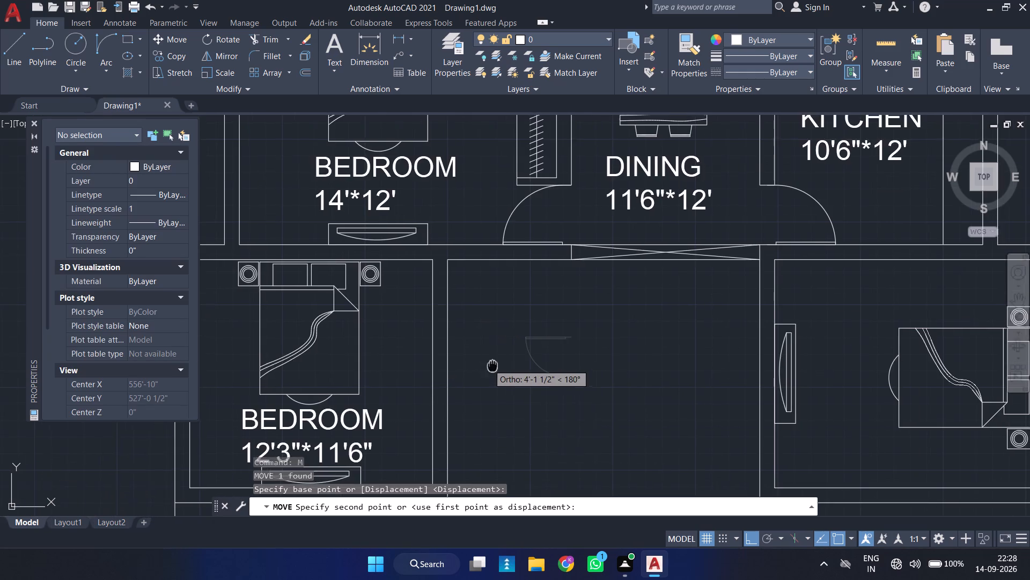
middle_click_drag(504, 366, 767, 285)
middle_click_drag(570, 432, 592, 261)
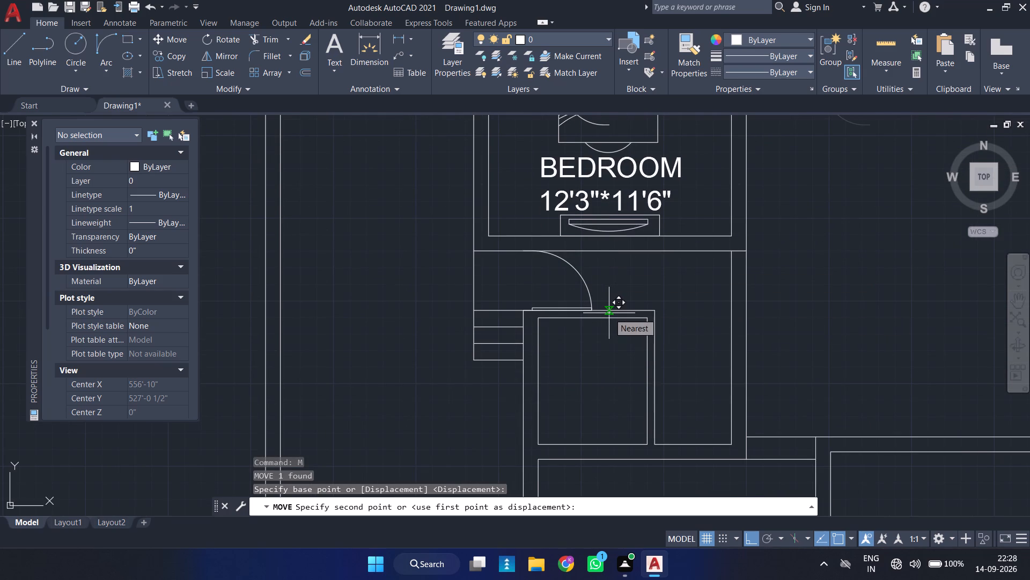
scroll(663, 333, "up", 2)
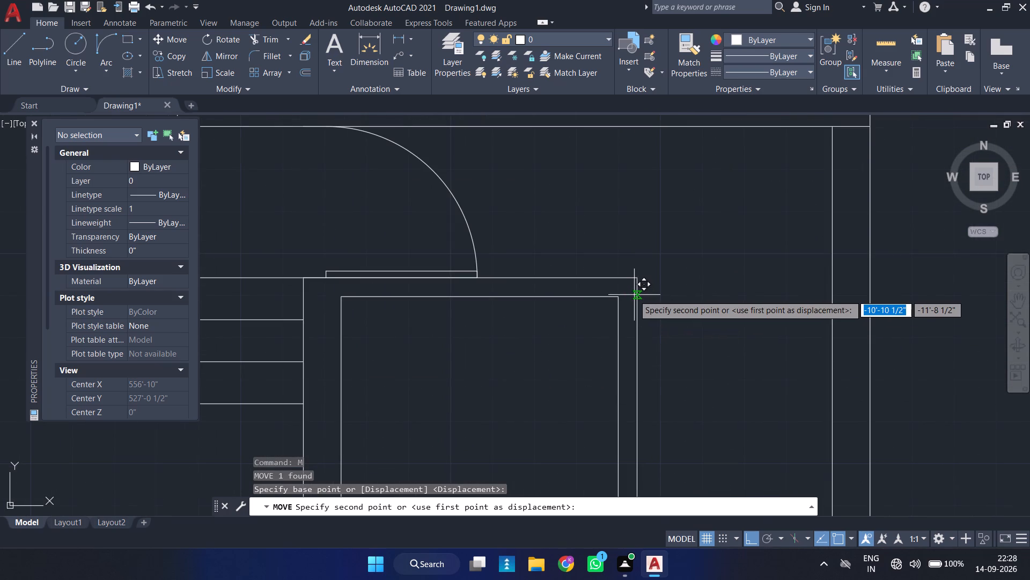
left_click(616, 298)
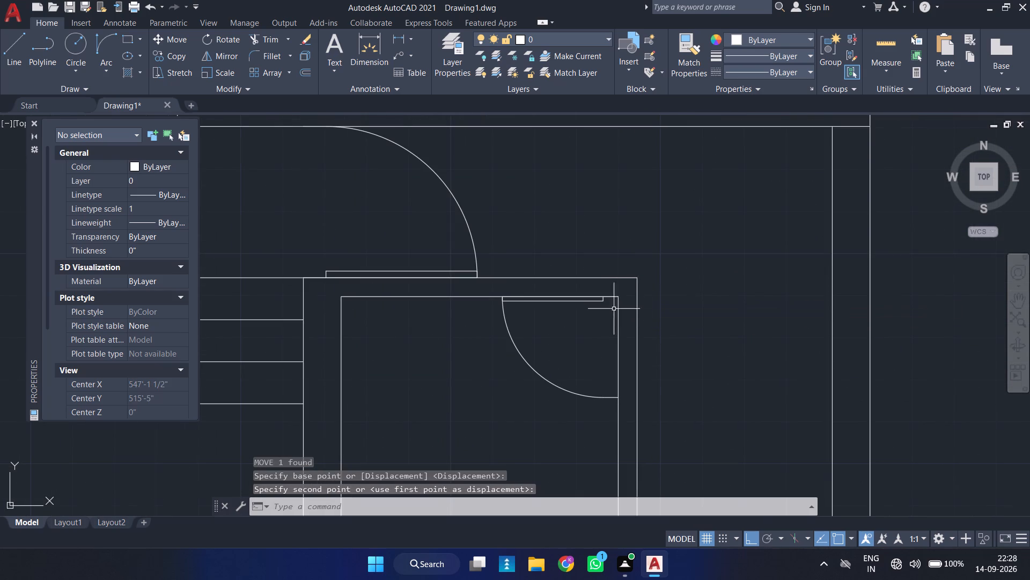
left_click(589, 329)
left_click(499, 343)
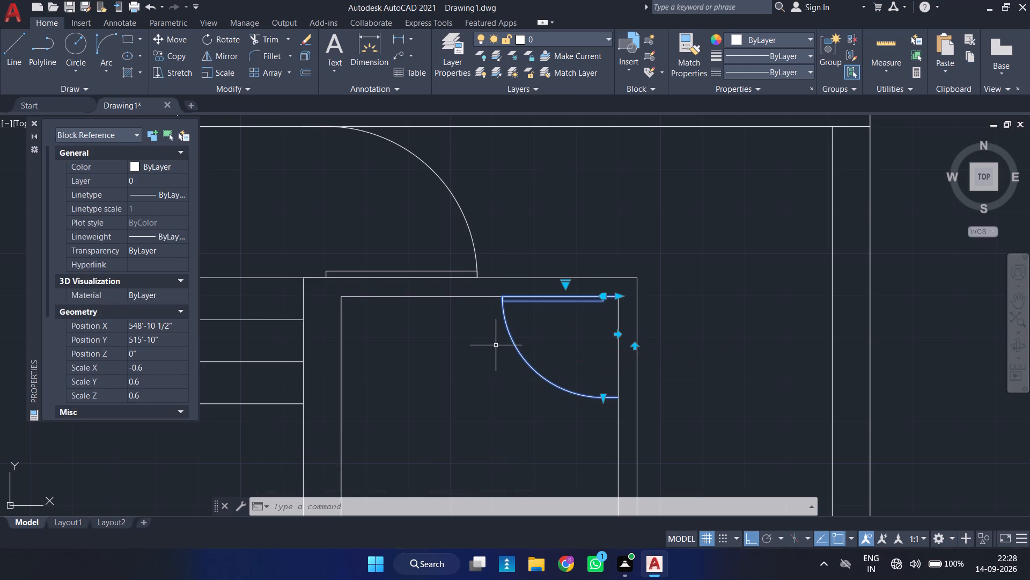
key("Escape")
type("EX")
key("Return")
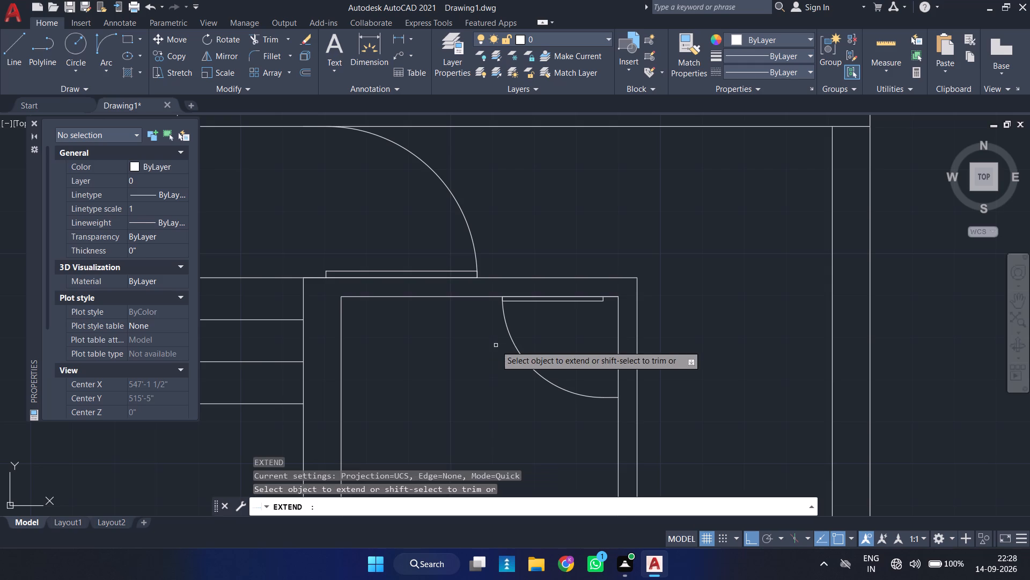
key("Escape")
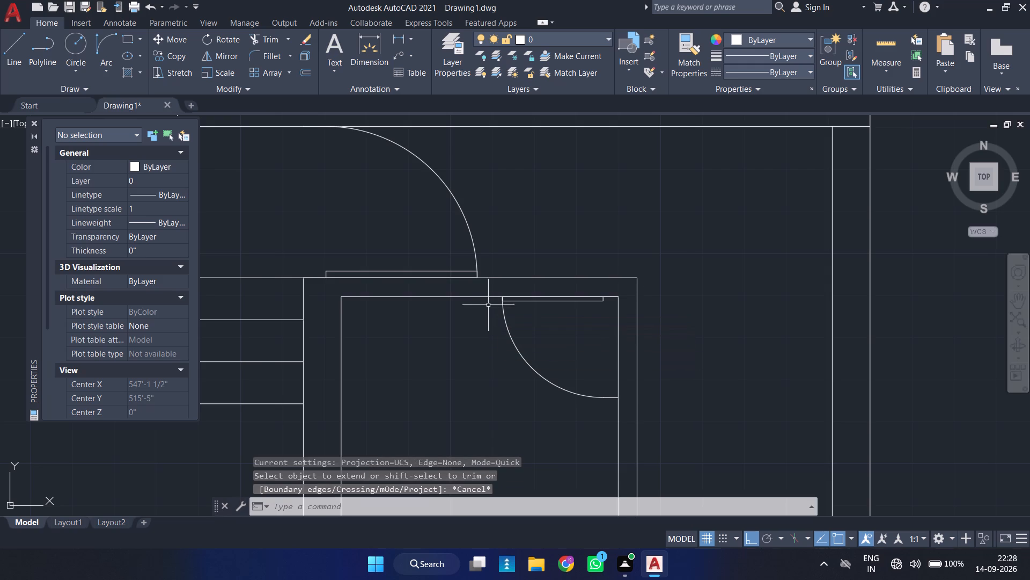
Draw a 4 1/2" jamb line across the small room's passage-side wall, about 4" below its inner upper corner.
key("l")
key("Return")
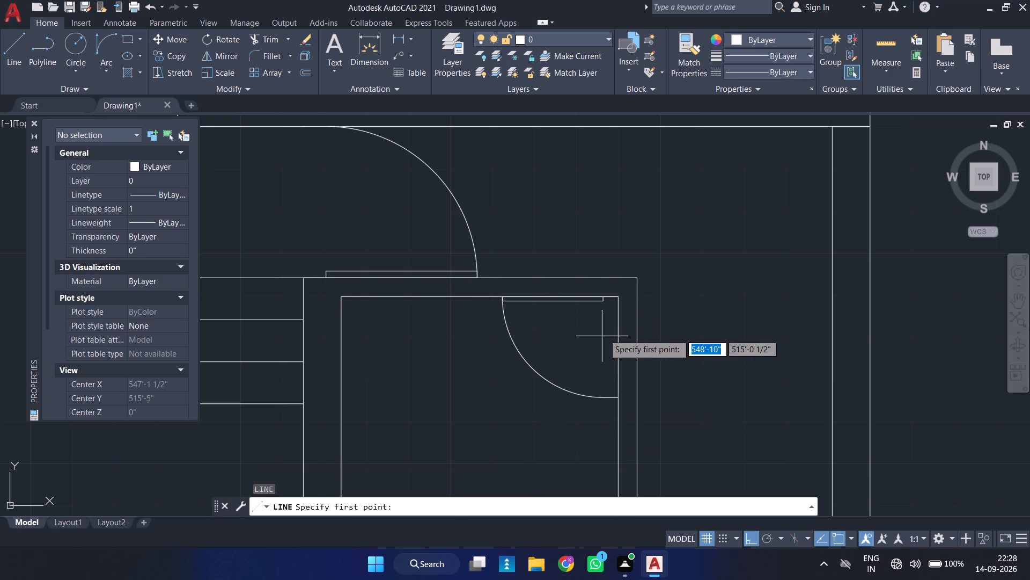
scroll(621, 323, "up", 1)
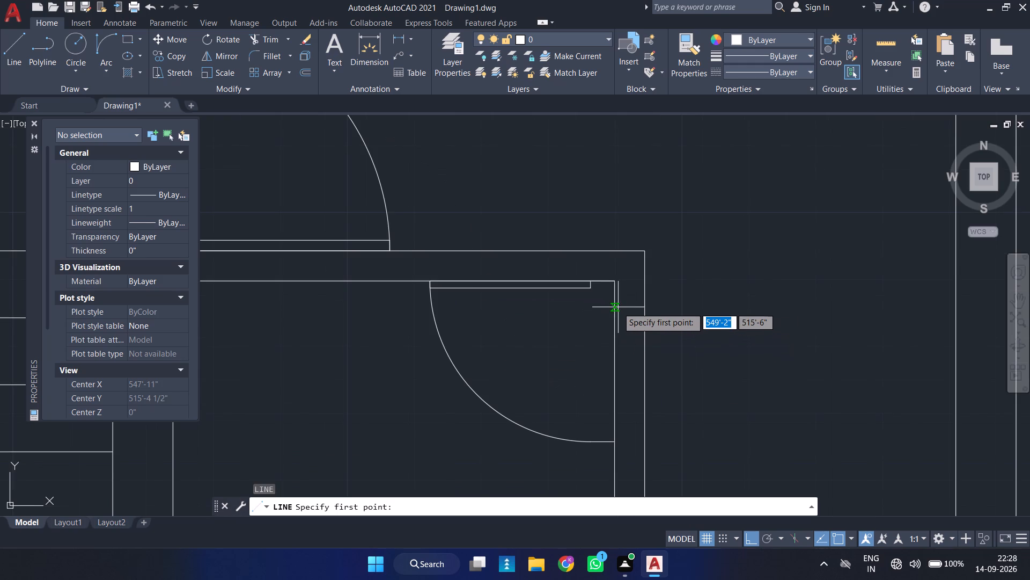
left_click(615, 307)
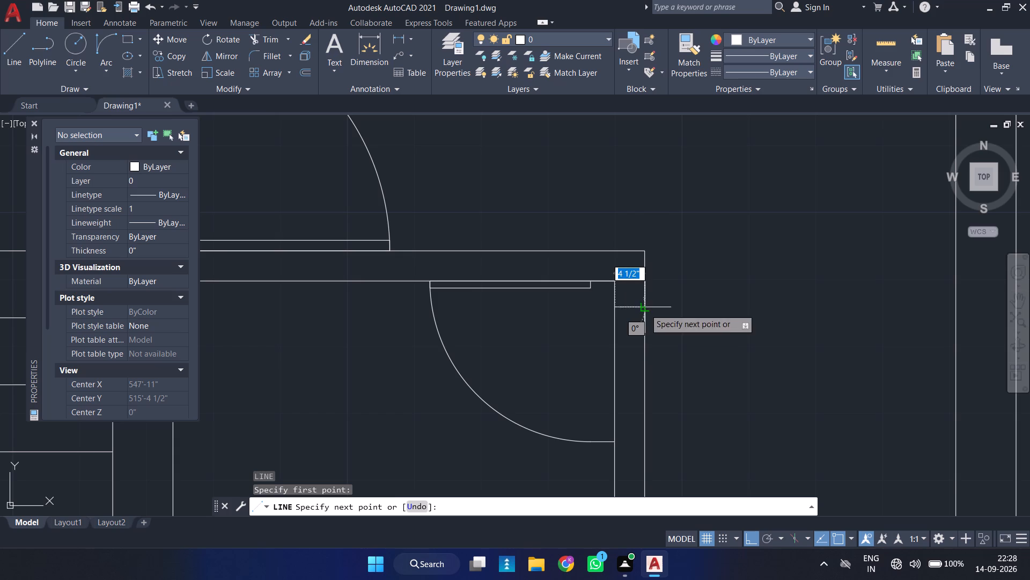
left_click(645, 309)
key("Return")
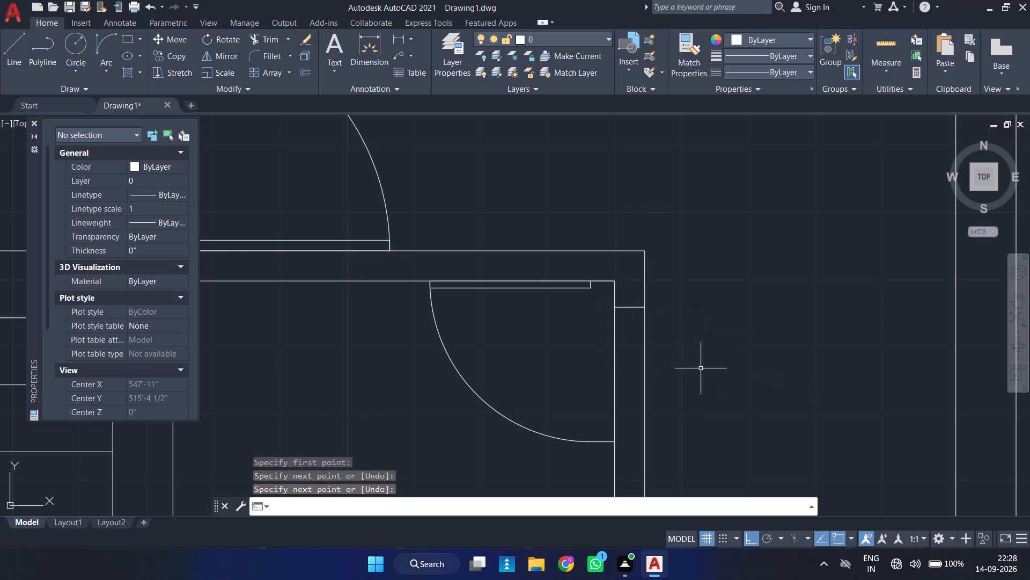
Move the small room's door from the inner corner to the passage-side end of the jamb line.
left_click(454, 340)
left_click(410, 351)
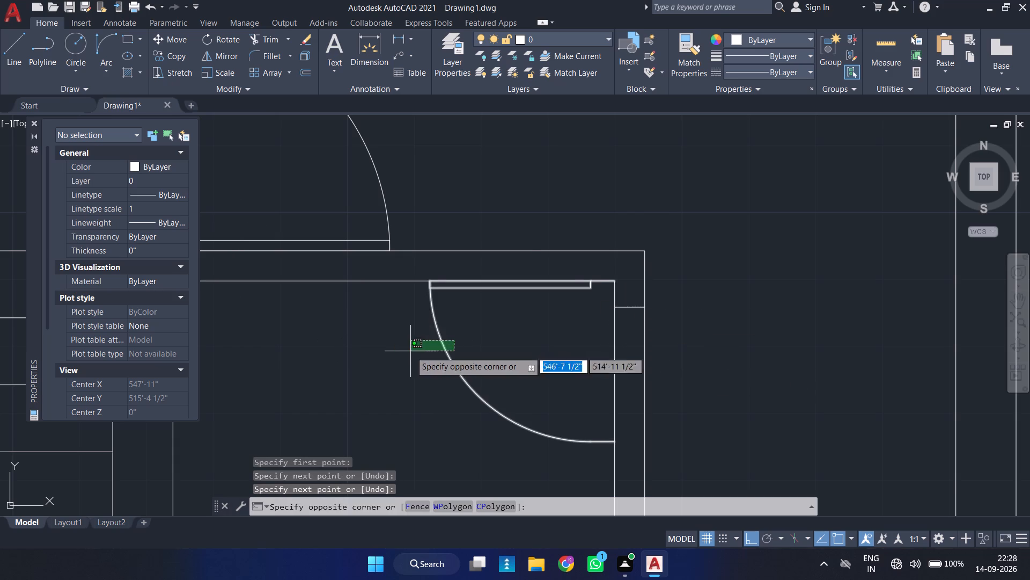
key("m")
key("Return")
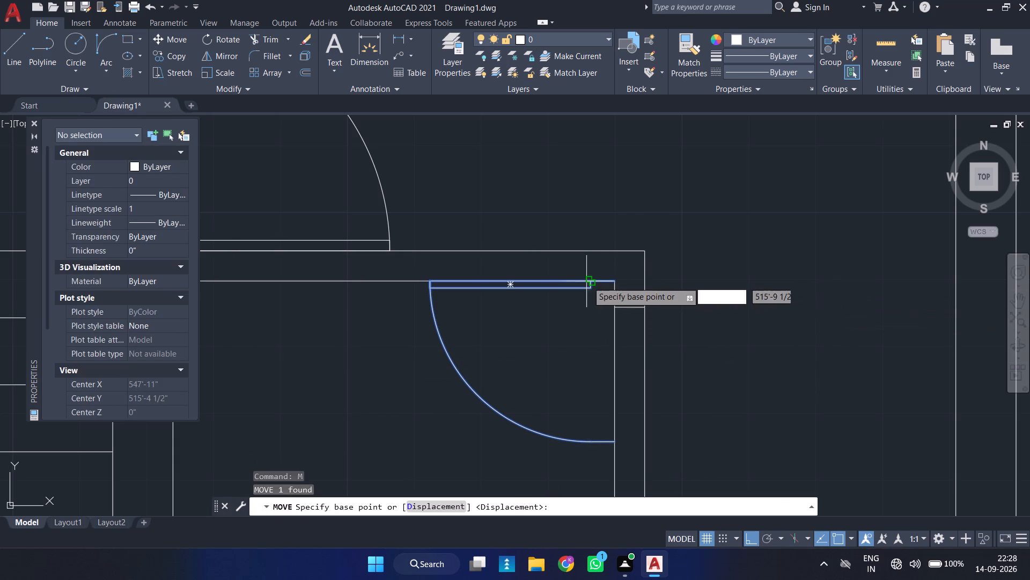
left_click(616, 282)
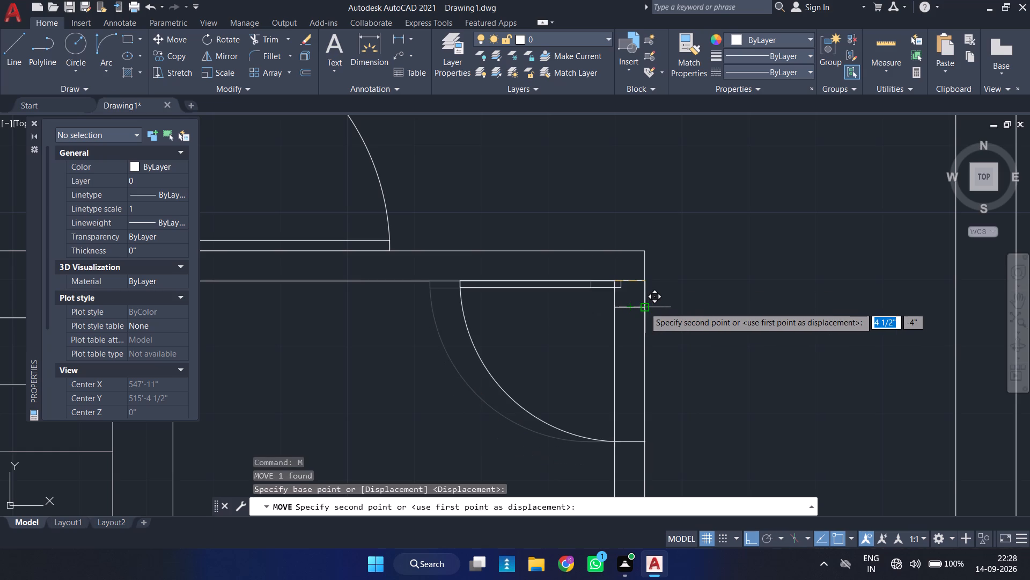
left_click(644, 307)
Trim both wall lines across the small room's door opening, including the leftover piece at the door leaf.
scroll(688, 336, "down", 2)
middle_click_drag(690, 343, 690, 302)
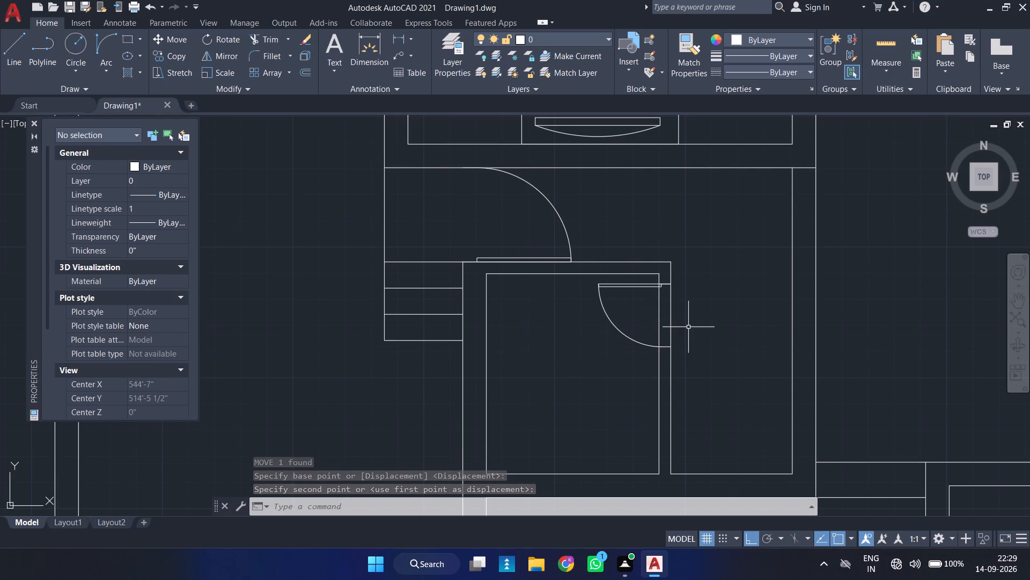
type("TR")
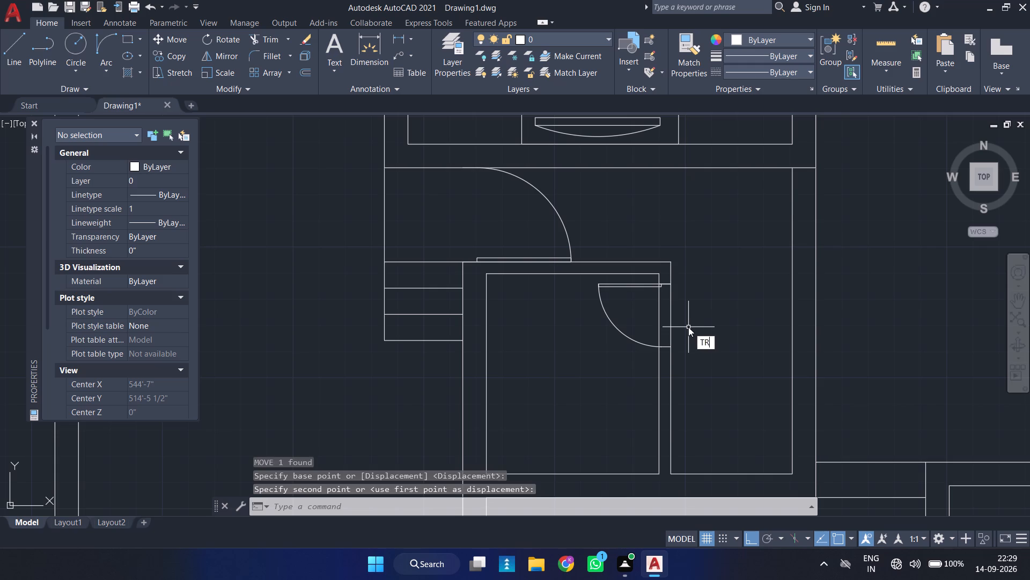
key("Return")
left_click_drag(682, 320, 651, 319)
scroll(648, 286, "up", 4)
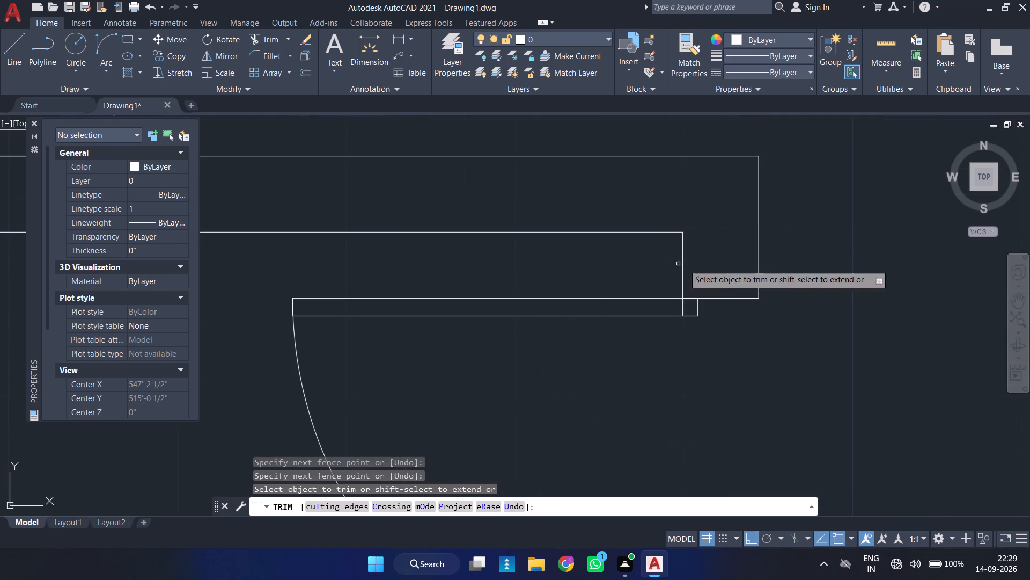
left_click_drag(689, 310, 670, 309)
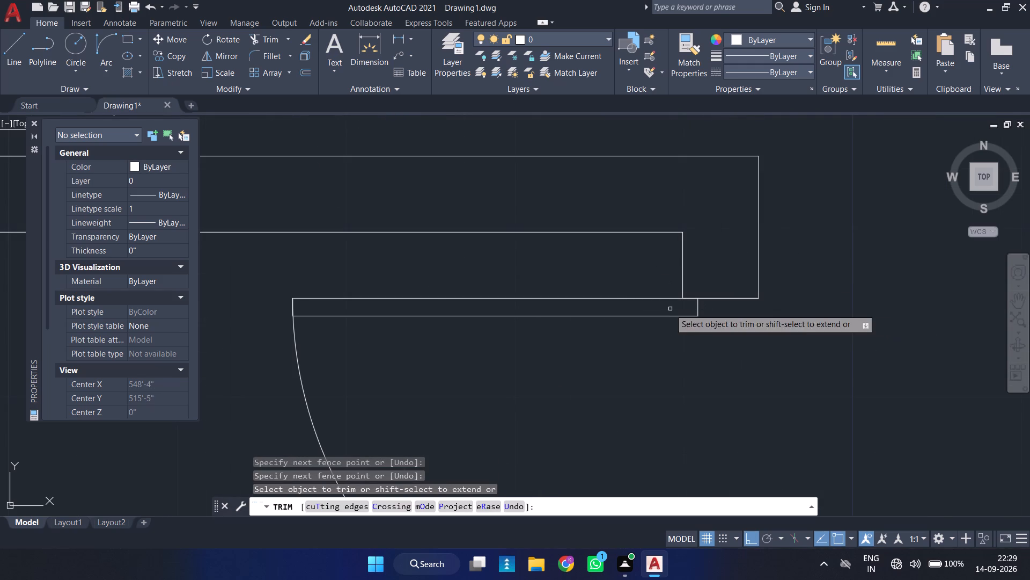
key("Escape")
Draw a circle about 9 1/2" in radius touching the bottom wall midway across the passage beside the small room.
scroll(694, 350, "down", 3)
middle_click_drag(691, 373, 689, 282)
scroll(691, 278, "down", 1)
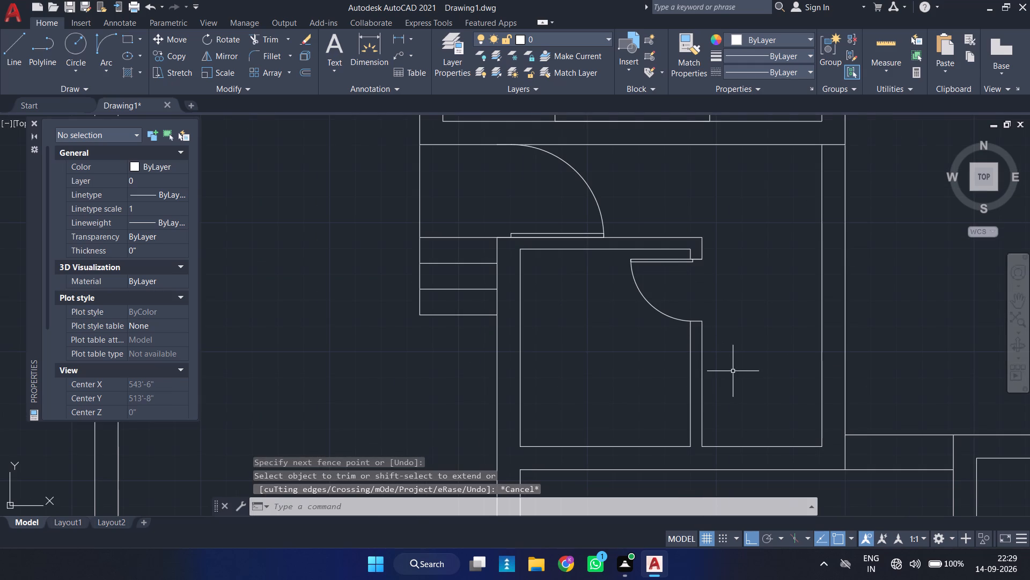
middle_click_drag(738, 376, 628, 322)
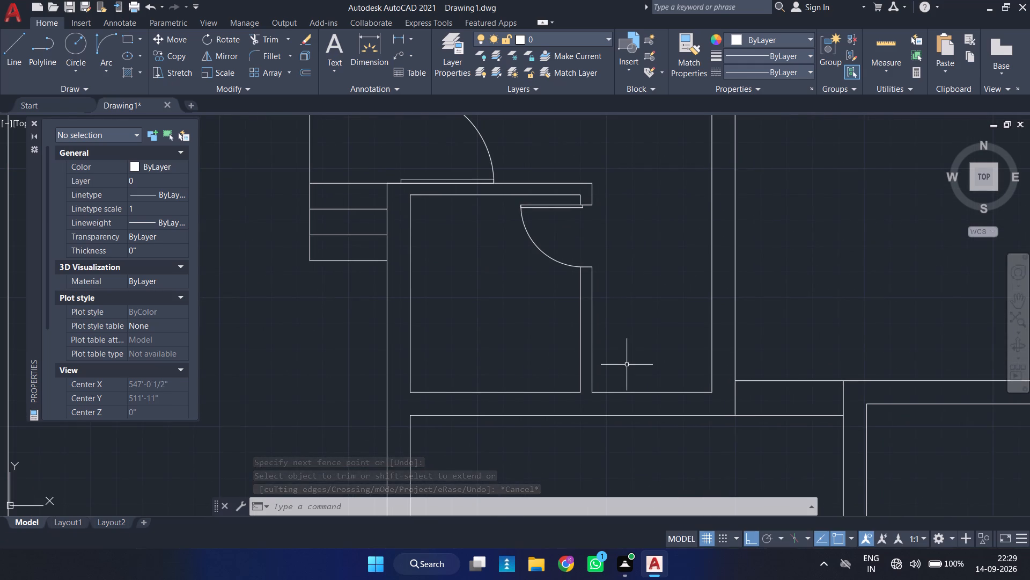
middle_click_drag(636, 368, 629, 367)
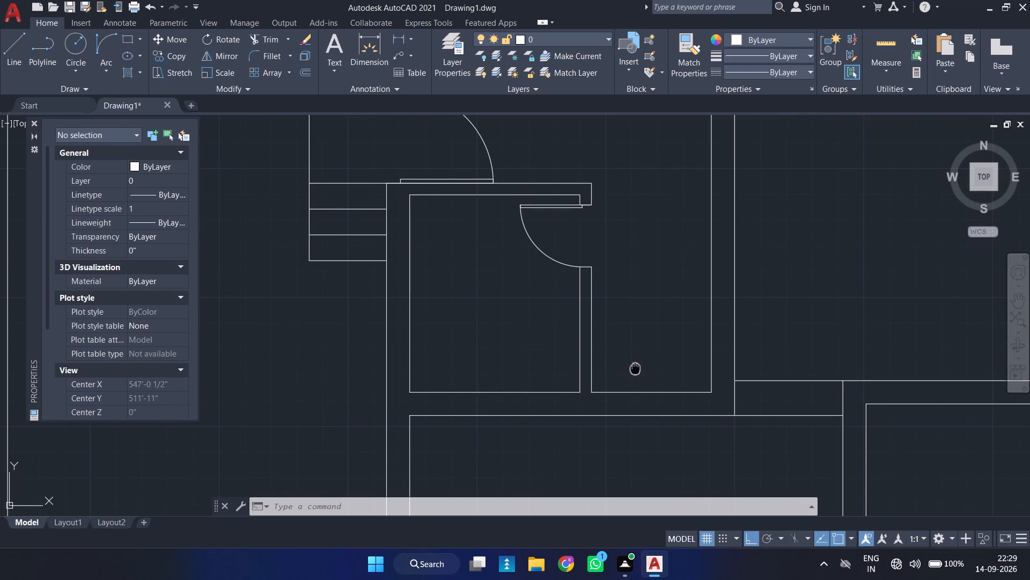
middle_click_drag(629, 367, 553, 312)
key("c")
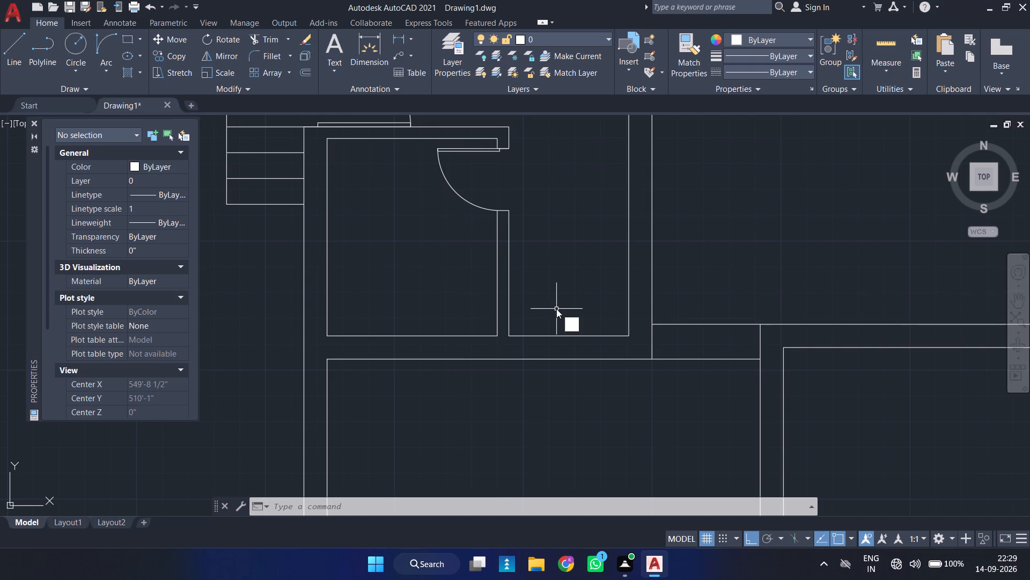
key("Return")
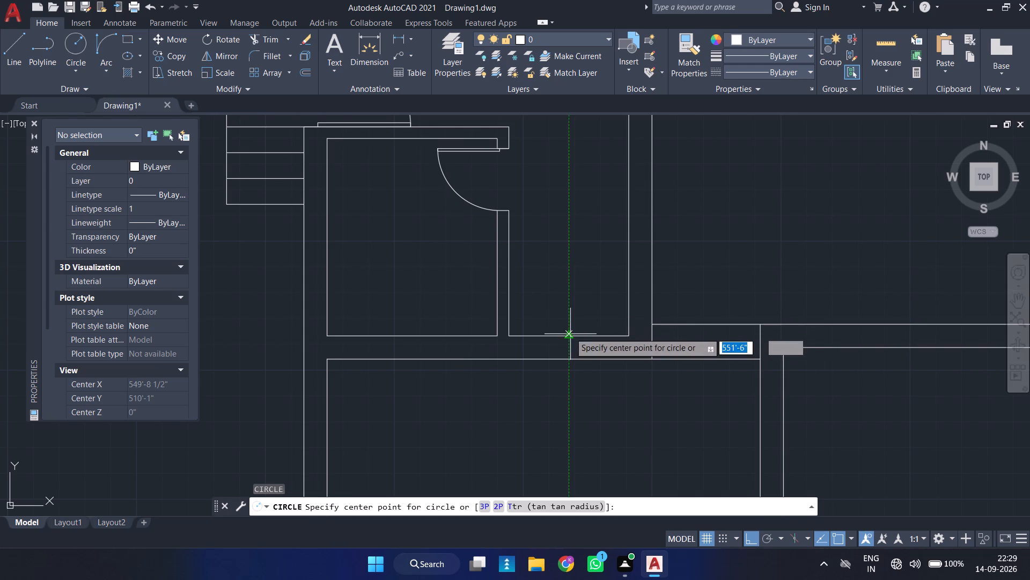
left_click(569, 312)
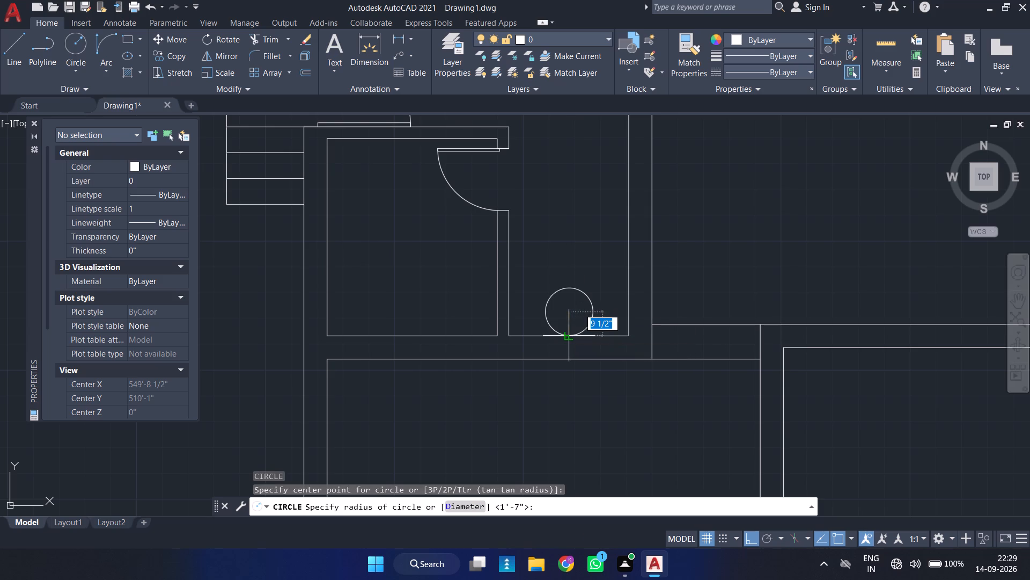
left_click(566, 335)
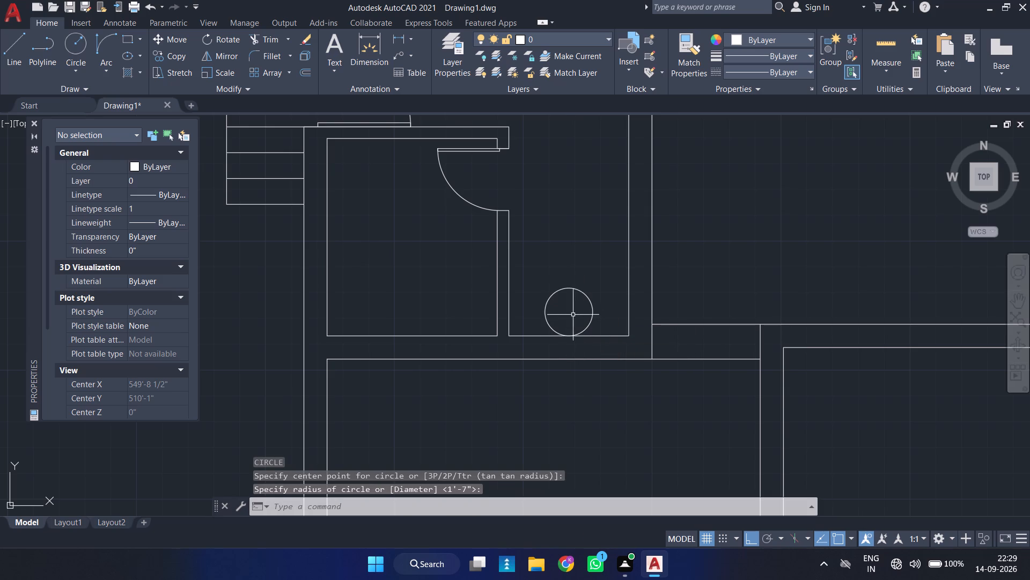
Draw a peaked spline from the passage's bottom wall up to just below the circle's centre and back down to the wall.
scroll(571, 311, "up", 2)
scroll(579, 306, "down", 3)
middle_click_drag(579, 308, 480, 315)
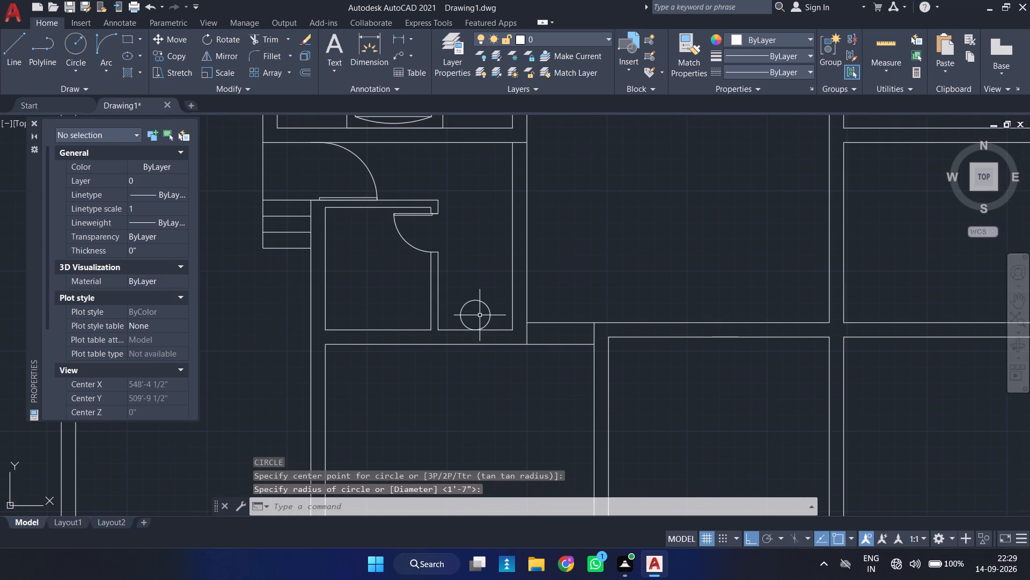
scroll(490, 303, "up", 2)
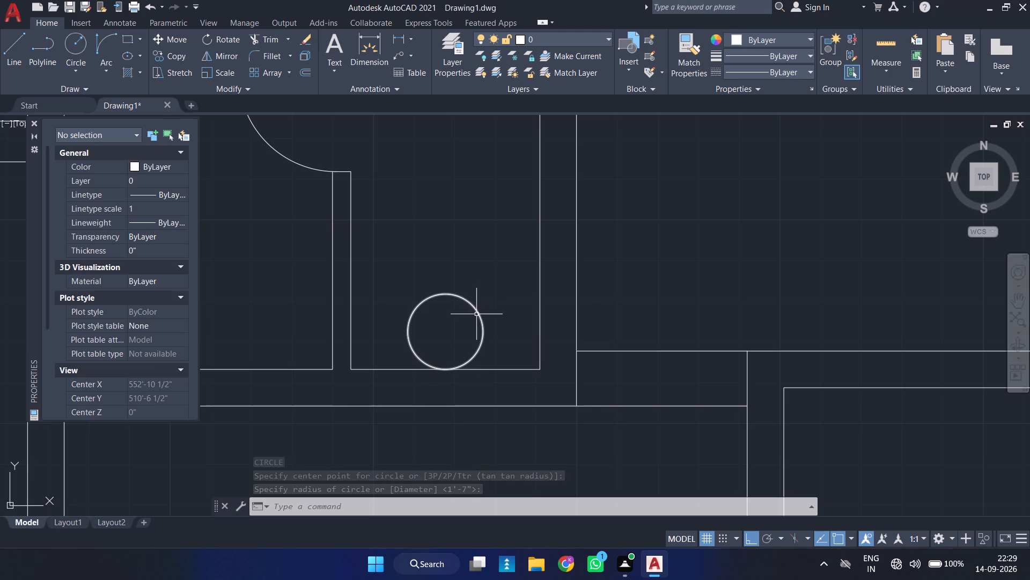
key("s")
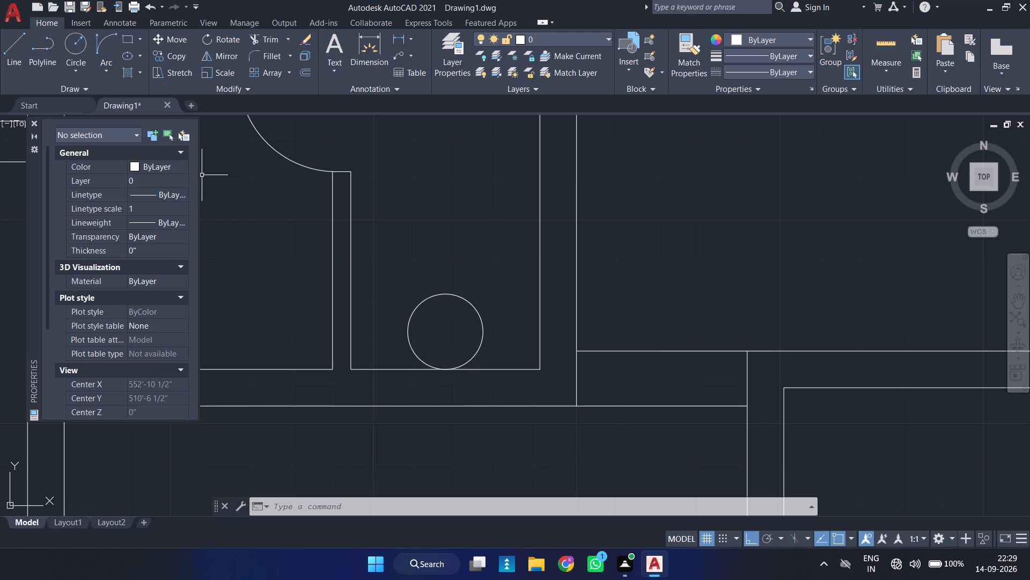
key("p")
key("l")
key("Return")
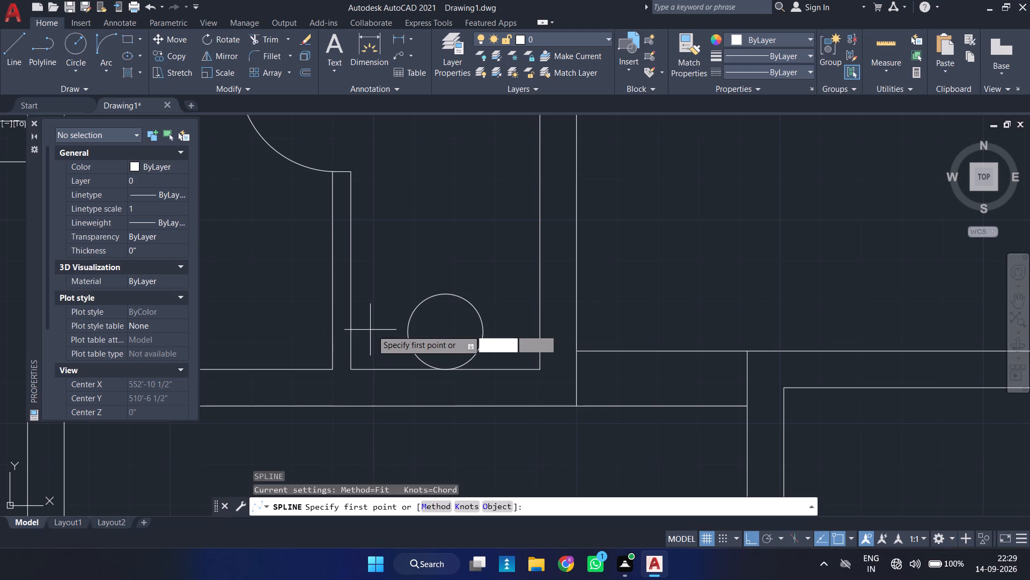
scroll(373, 344, "up", 1)
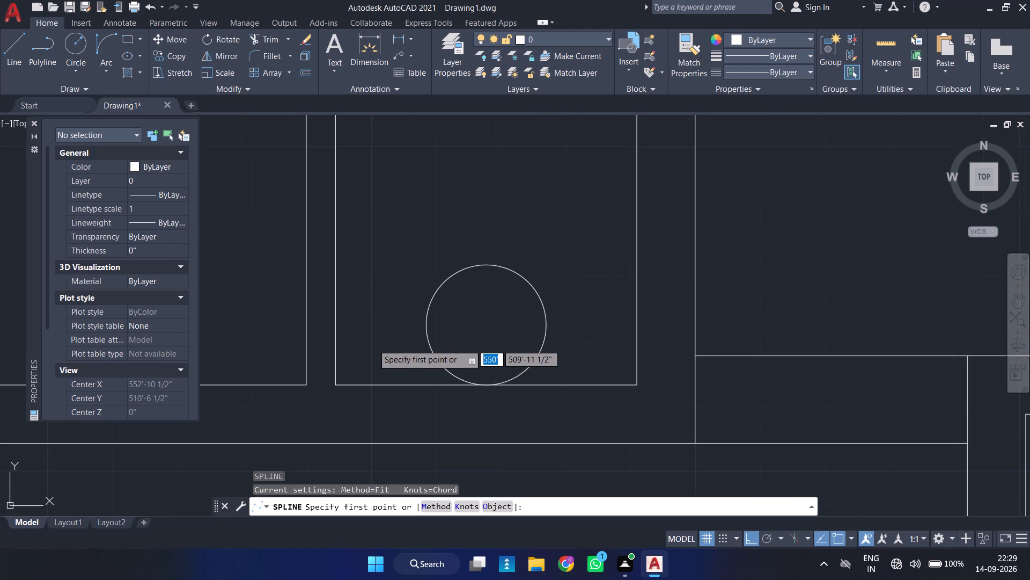
left_click(450, 385)
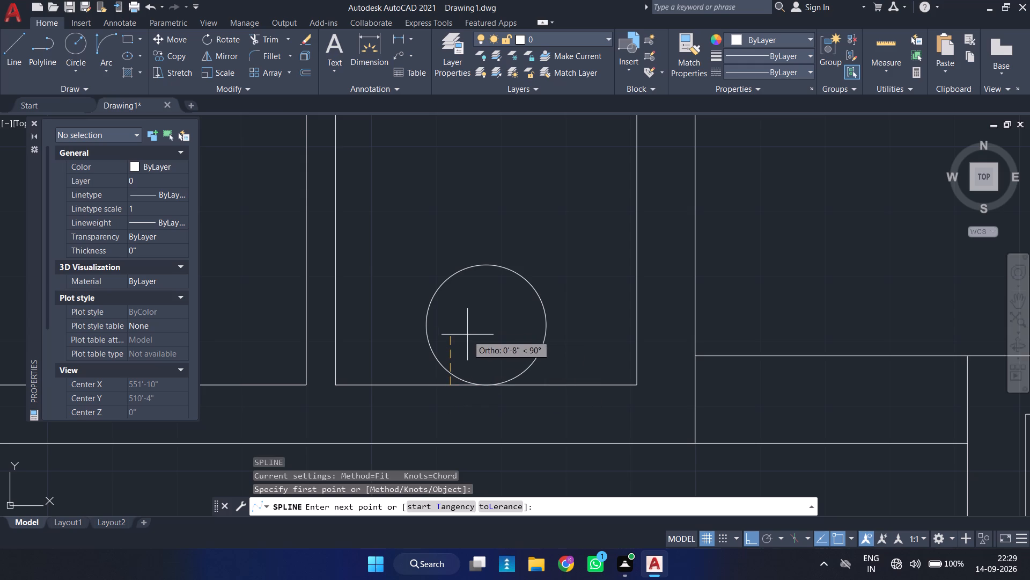
left_click(753, 536)
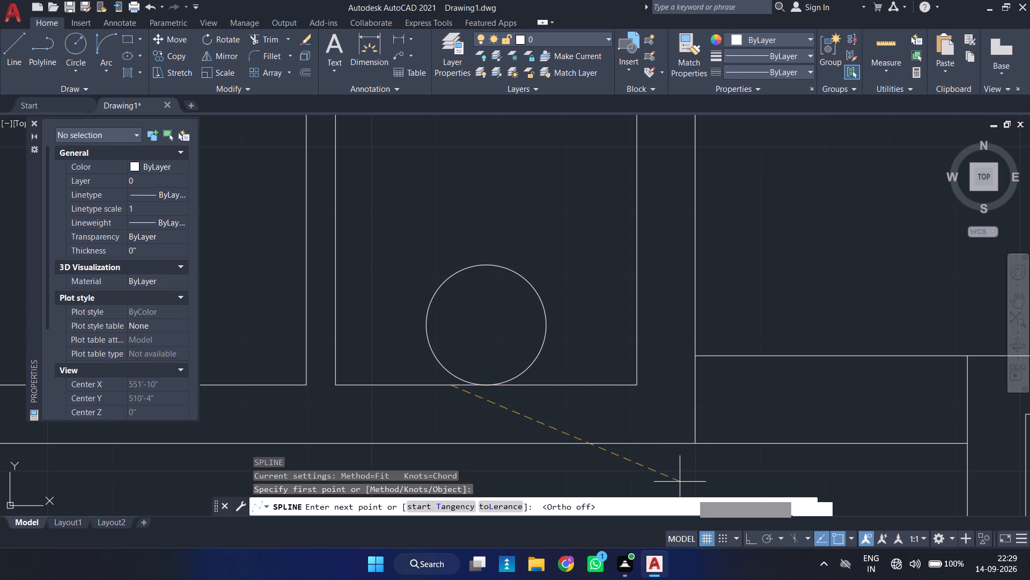
left_click(473, 351)
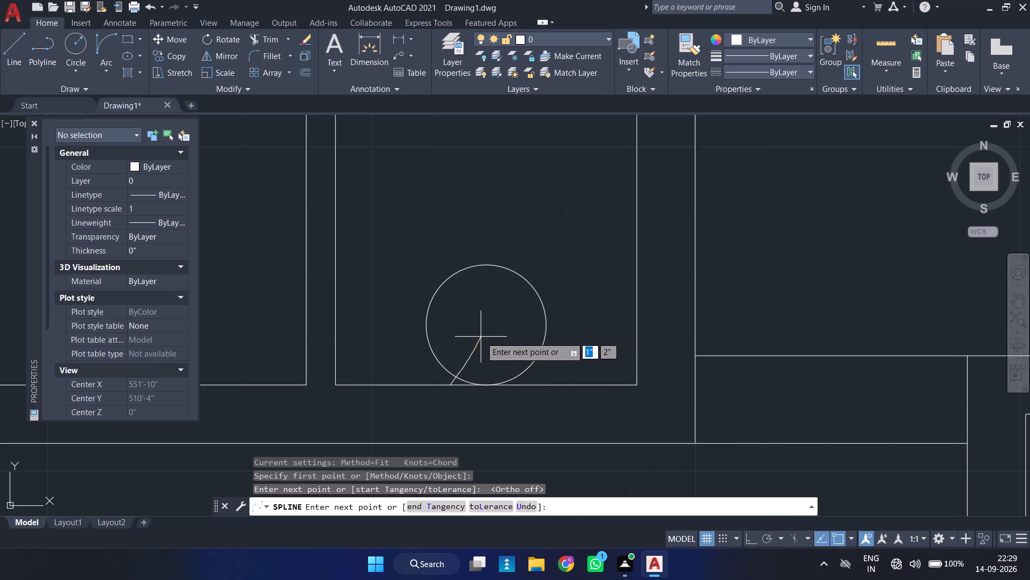
left_click(488, 336)
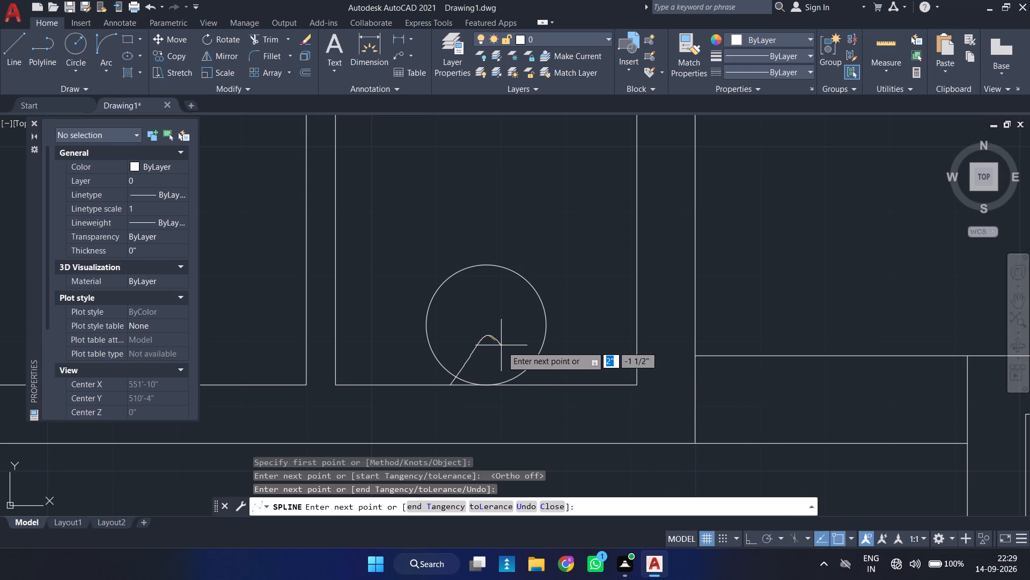
left_click(502, 354)
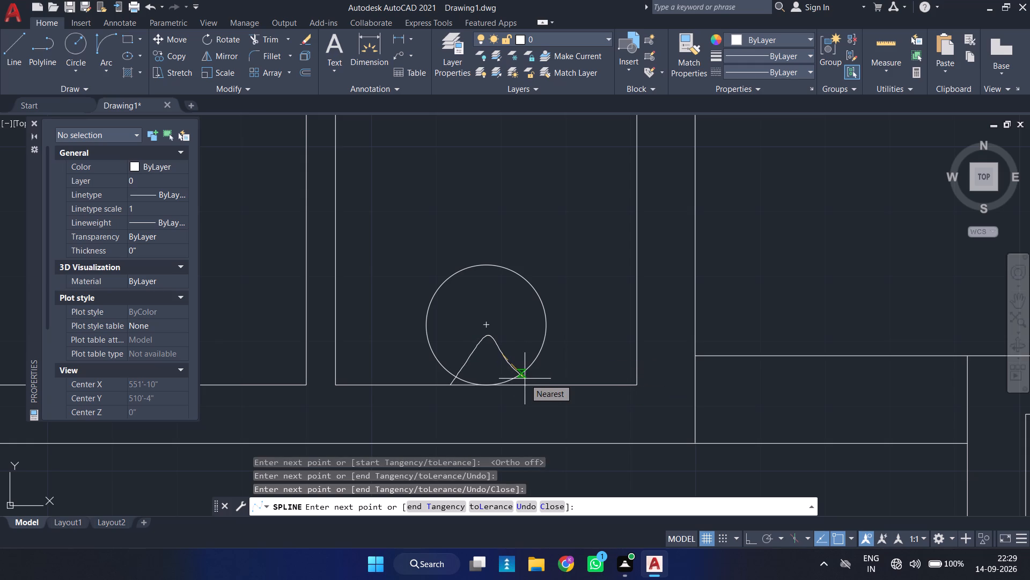
left_click(523, 383)
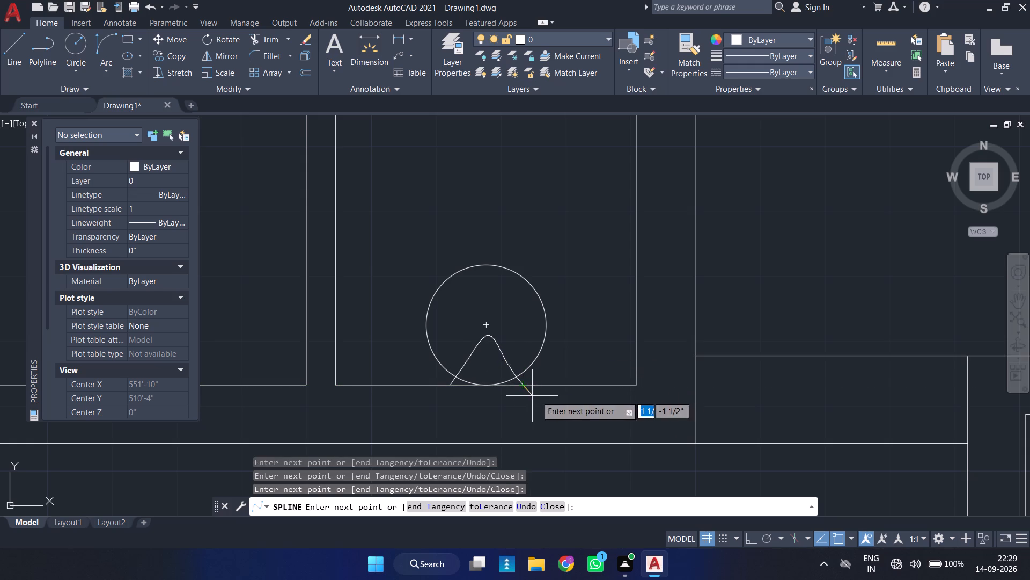
left_click(544, 392)
key("Return")
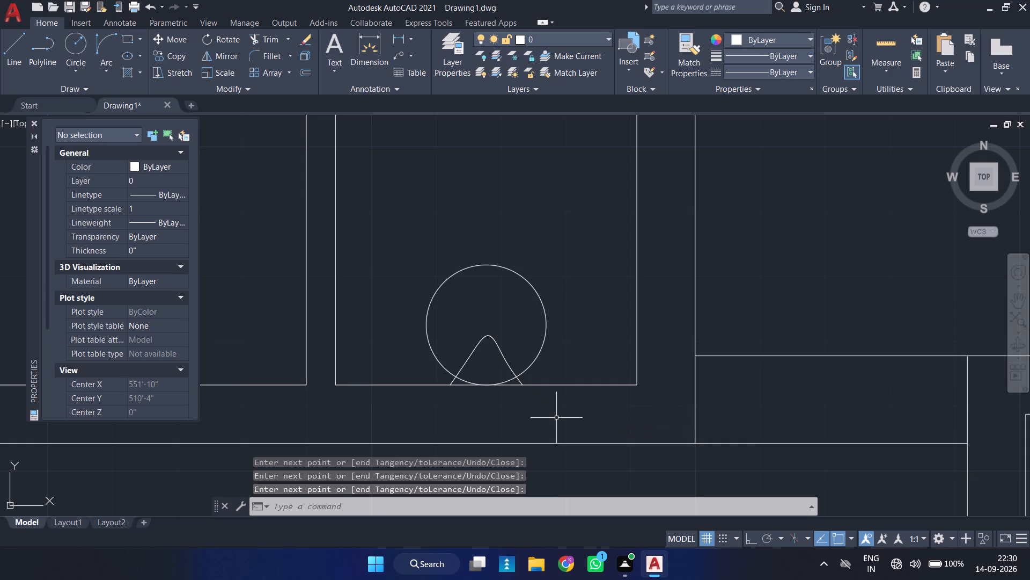
Draw a small circle about 1" in radius resting on the bottom wall, just outside the spline's left foot.
type("C")
key("space")
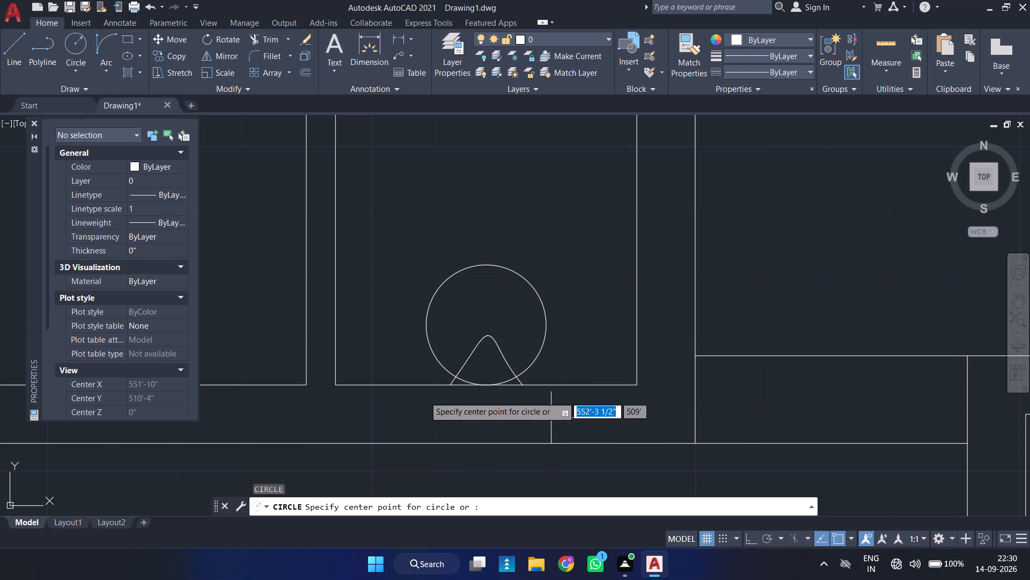
scroll(438, 385, "up", 2)
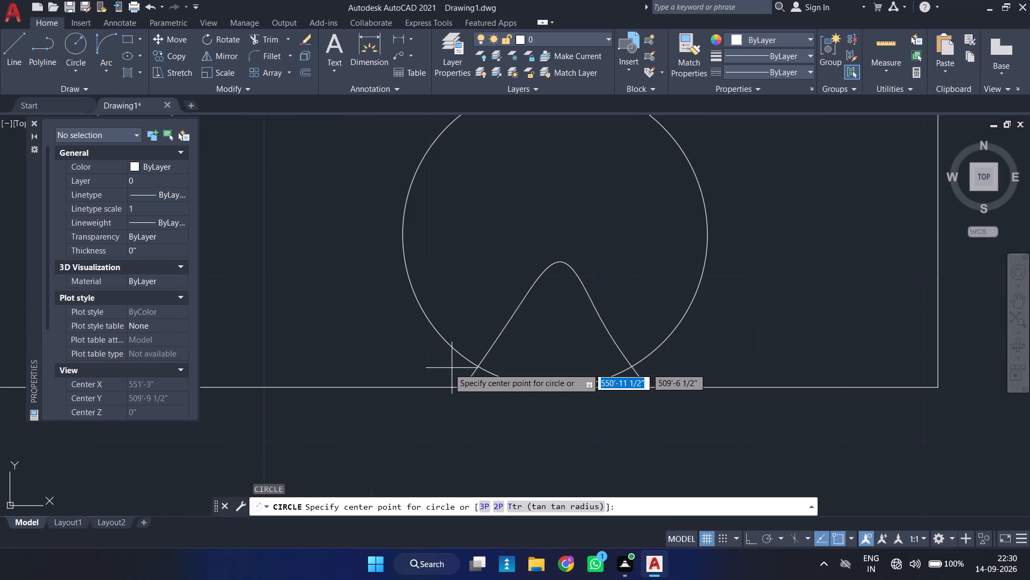
left_click(449, 369)
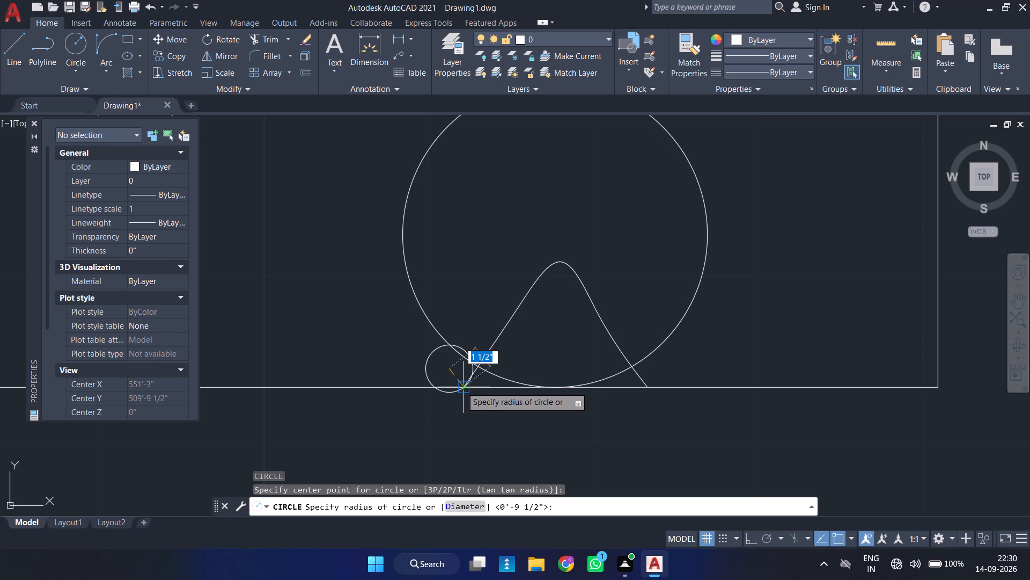
left_click(453, 386)
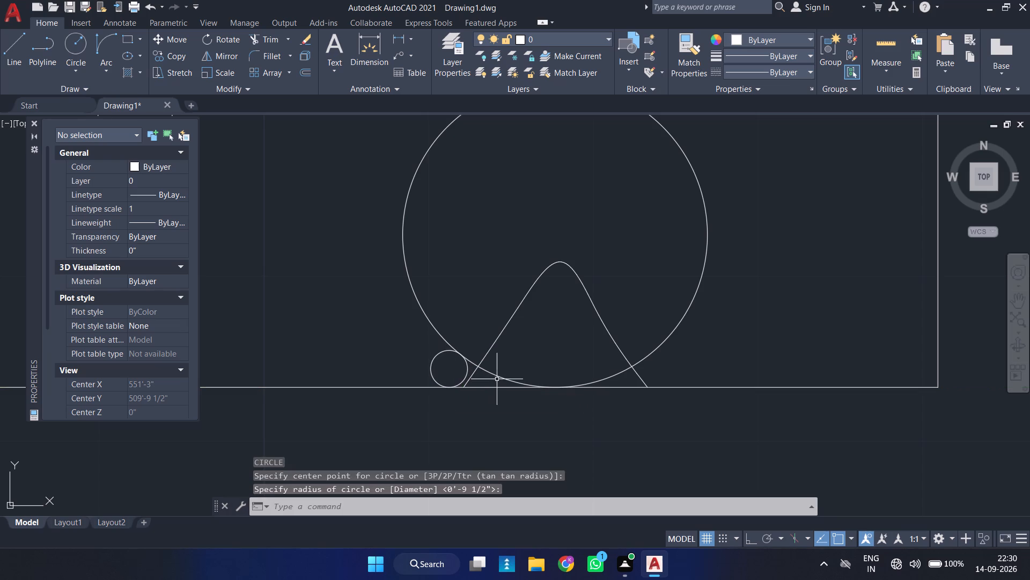
Move the small circle slightly closer to the spline's left foot.
type("M")
key("space")
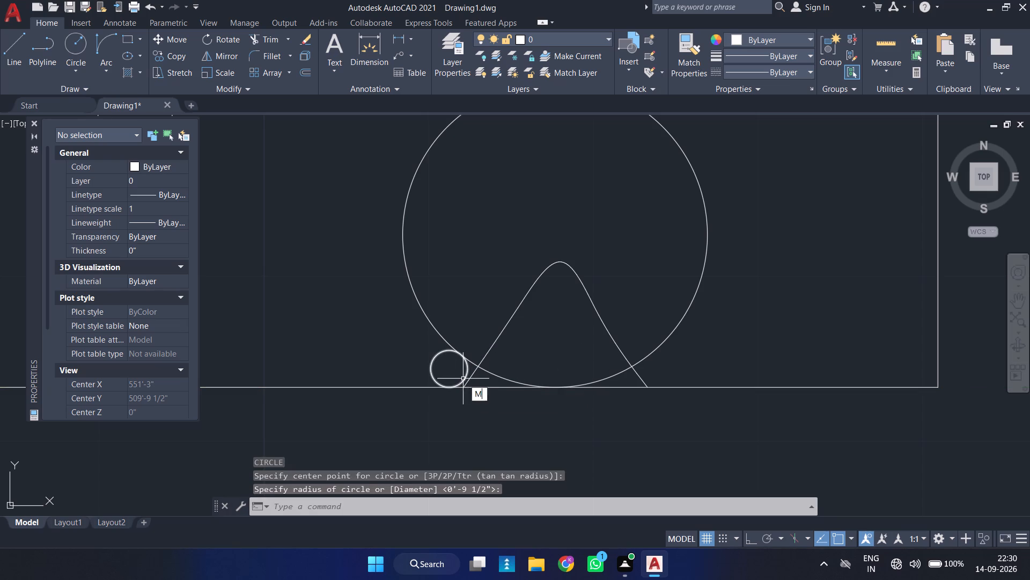
left_click(467, 376)
right_click(465, 376)
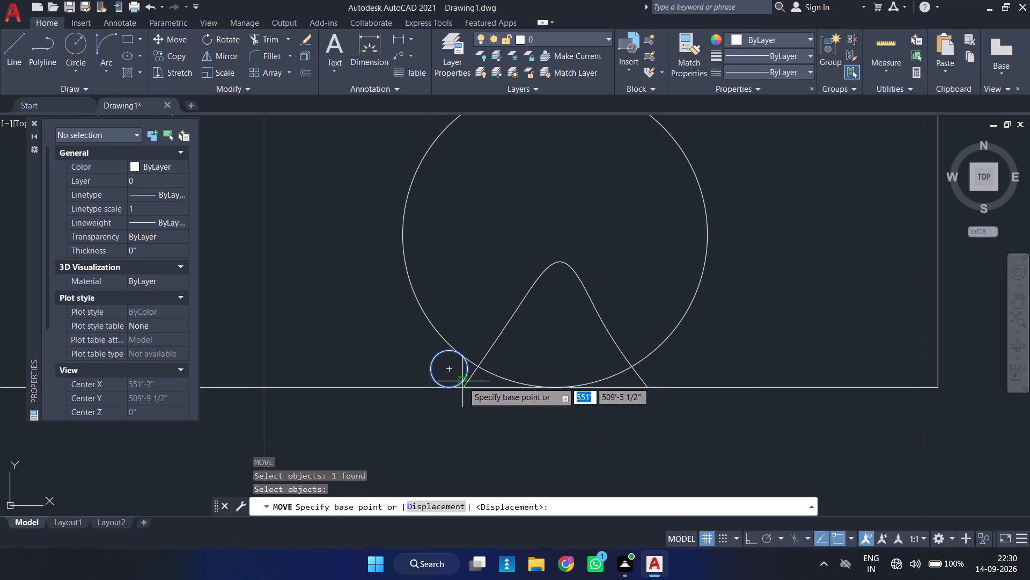
scroll(464, 388, "up", 2)
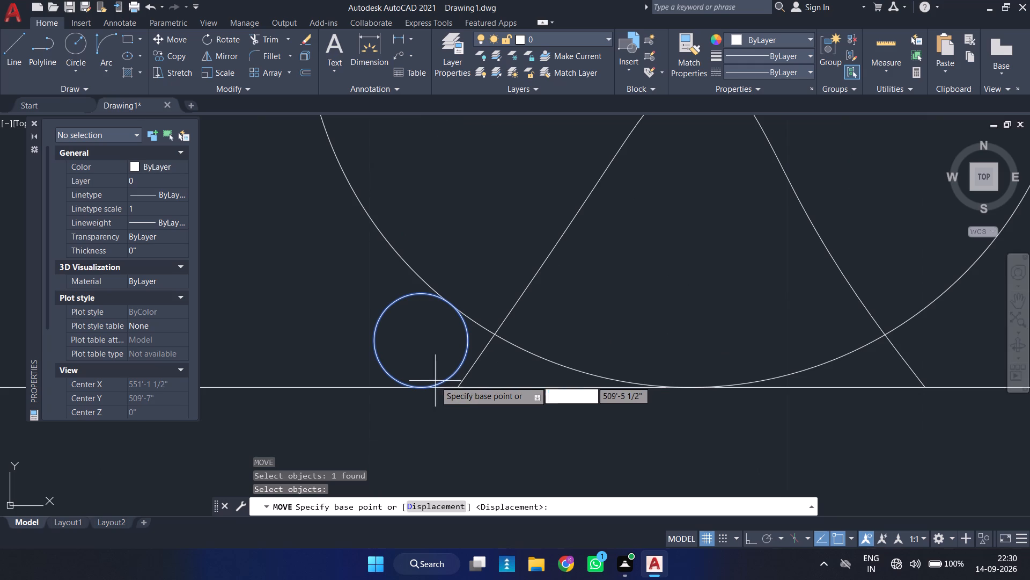
left_click(433, 387)
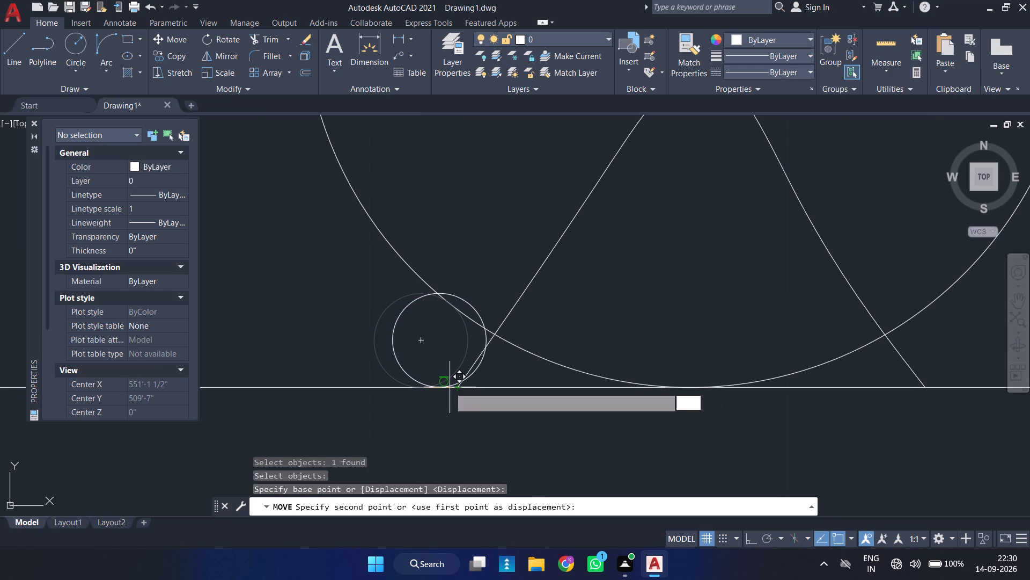
left_click(446, 387)
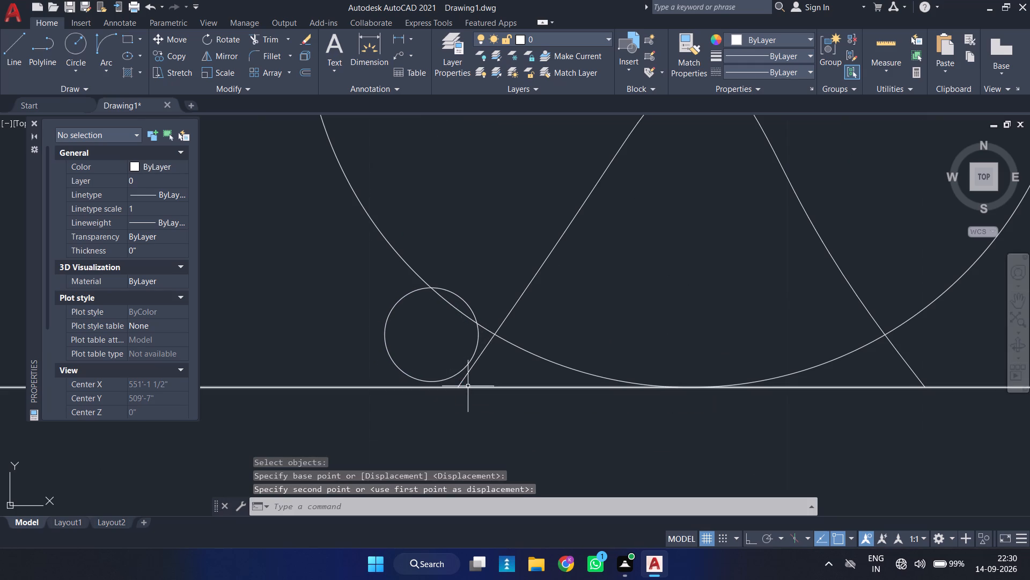
Move the small circle down from its bottom quadrant so that it rests on the bottom wall line.
left_click(453, 369)
left_click(416, 378)
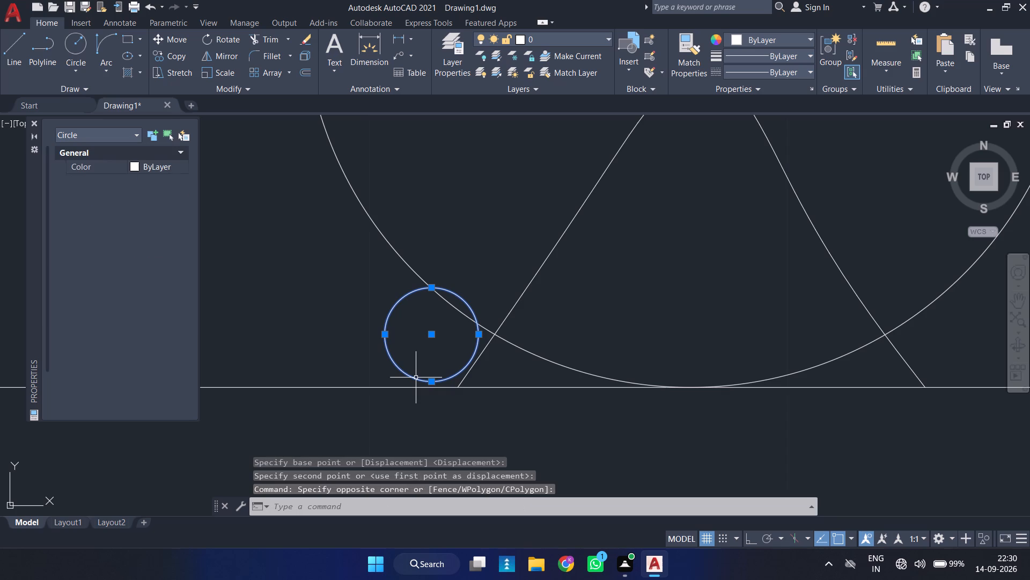
type("M")
key("space")
scroll(426, 375, "up", 3)
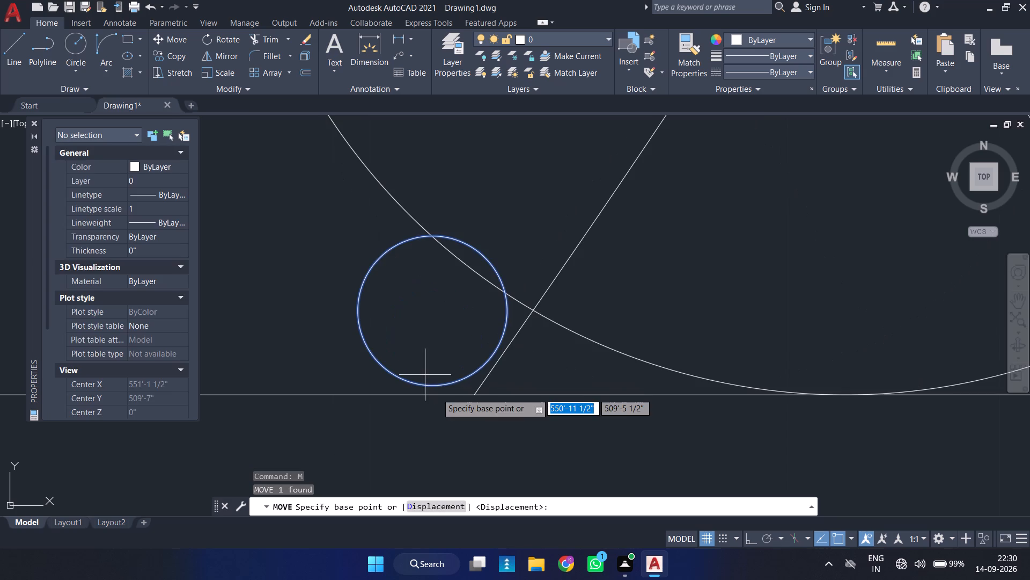
left_click(431, 386)
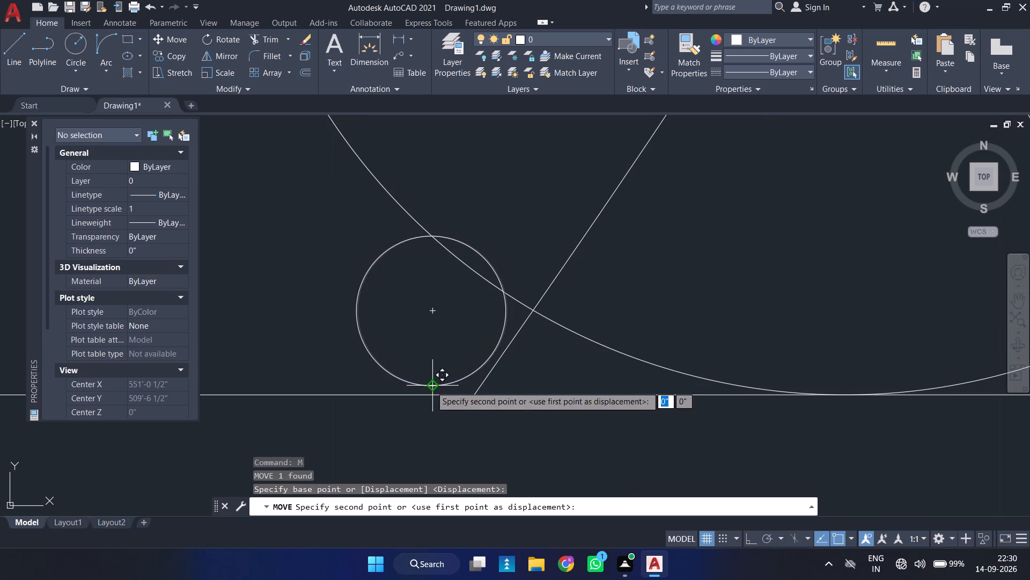
left_click(431, 395)
Mirror the small circle about the large circle's vertical centreline, keeping the original.
scroll(490, 385, "down", 3)
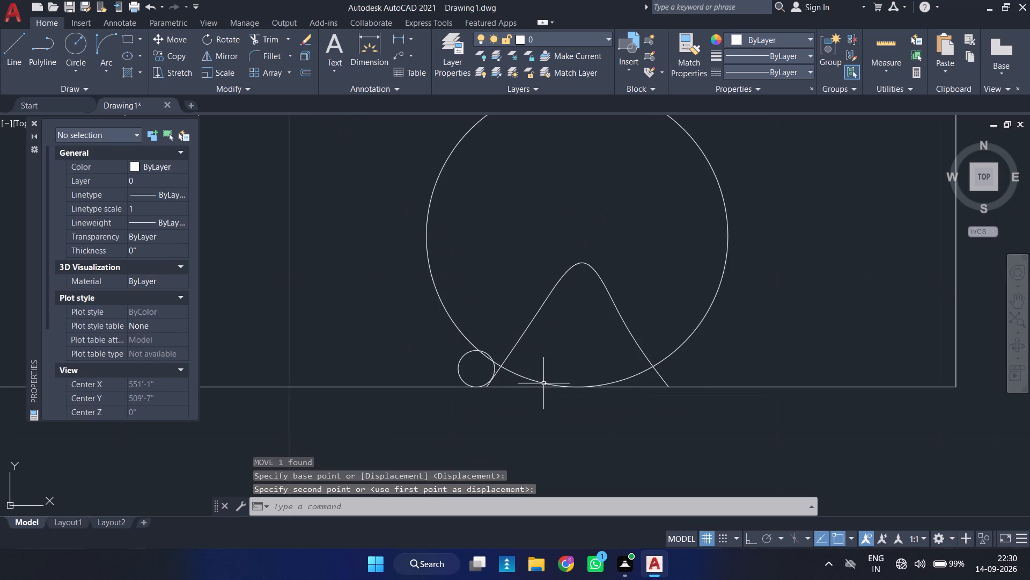
middle_click_drag(543, 385, 406, 383)
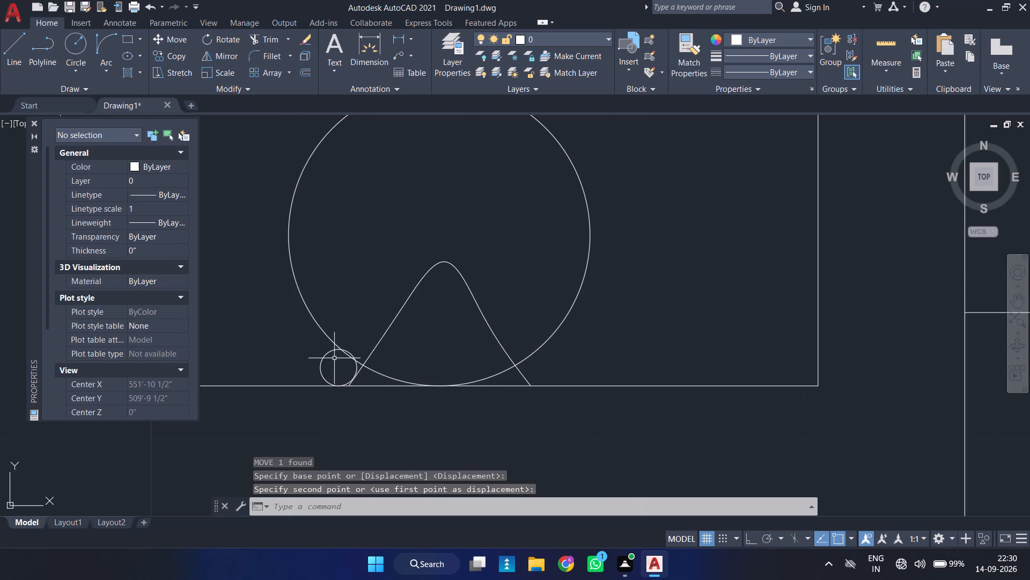
left_click(334, 358)
left_click(308, 347)
key("m")
key("i")
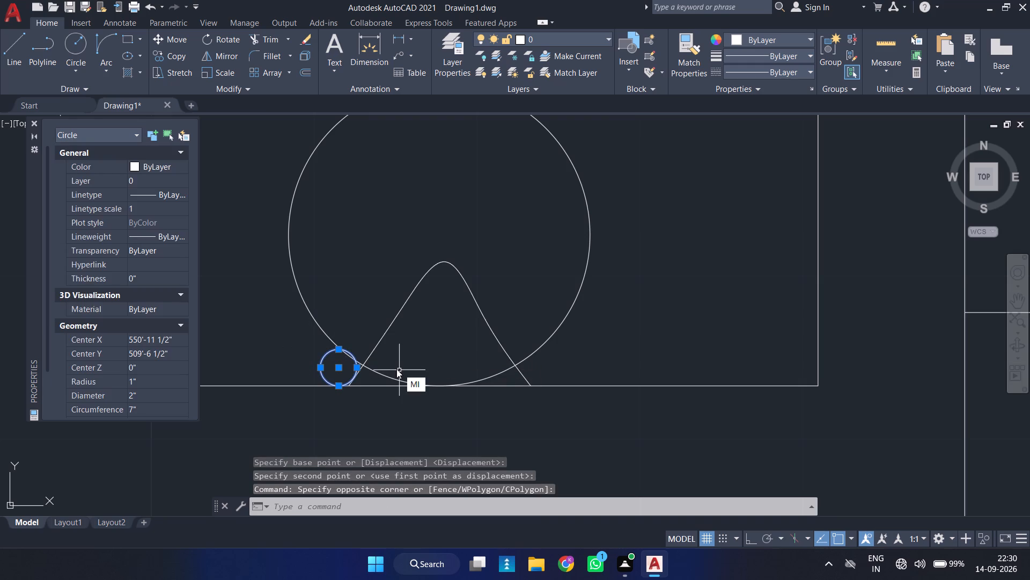
key("Return")
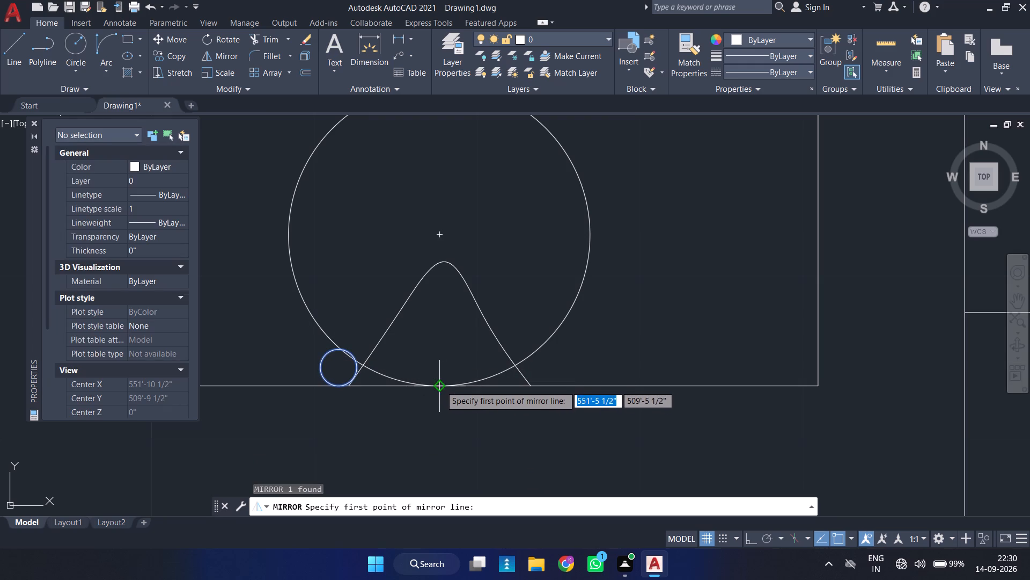
left_click(442, 387)
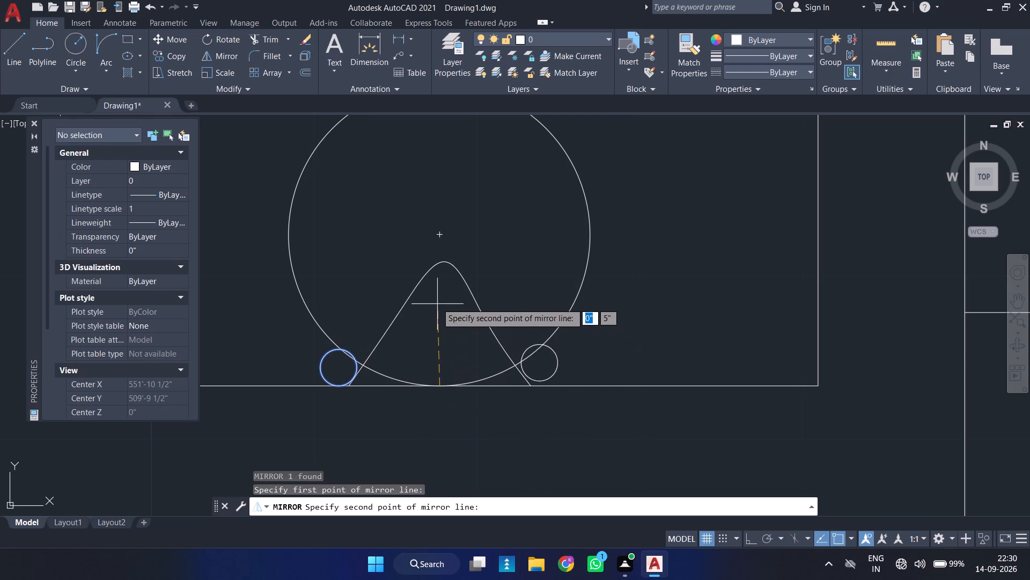
left_click(752, 535)
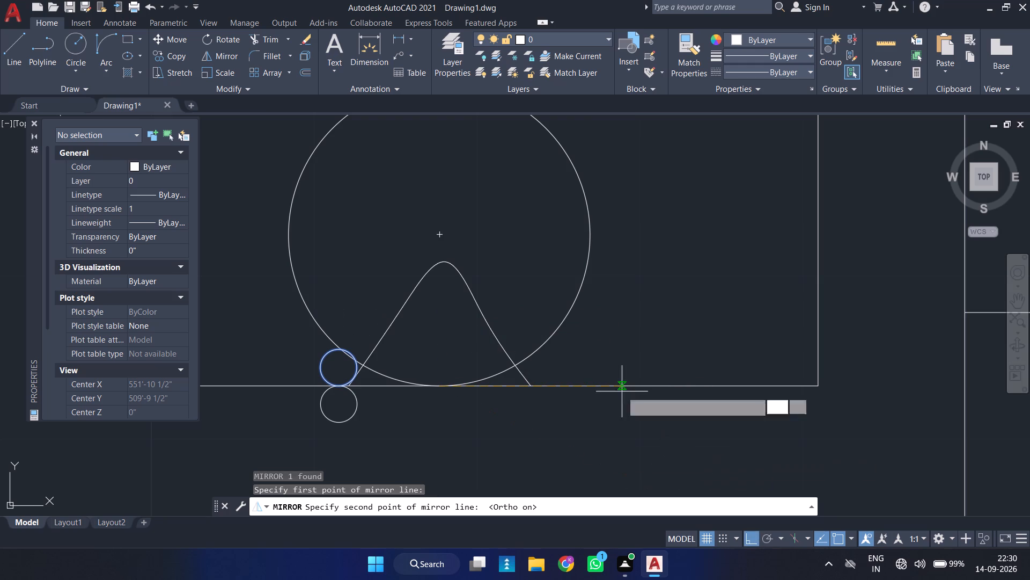
left_click(428, 287)
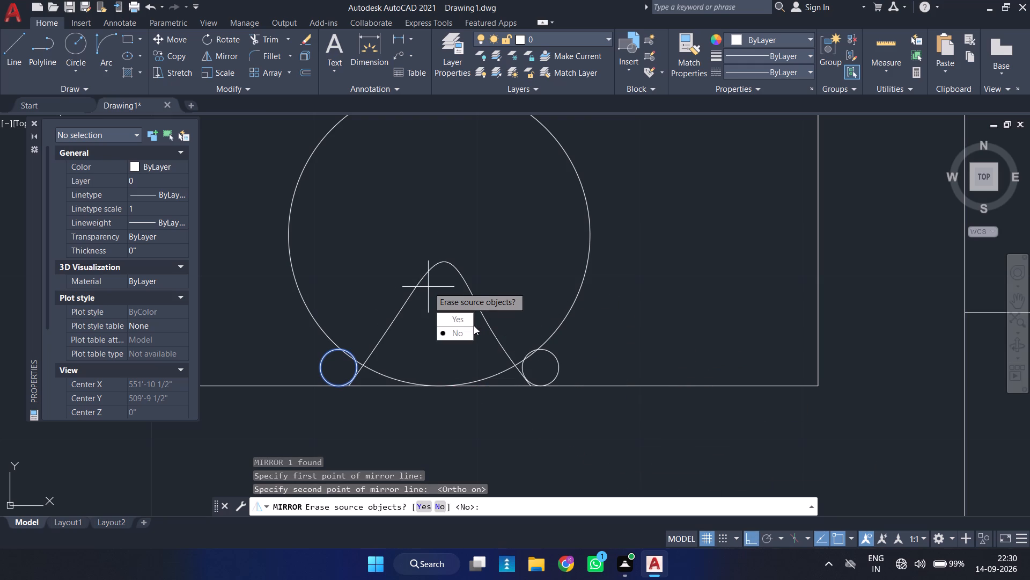
left_click(466, 327)
Close the Properties palette.
scroll(464, 307, "down", 3)
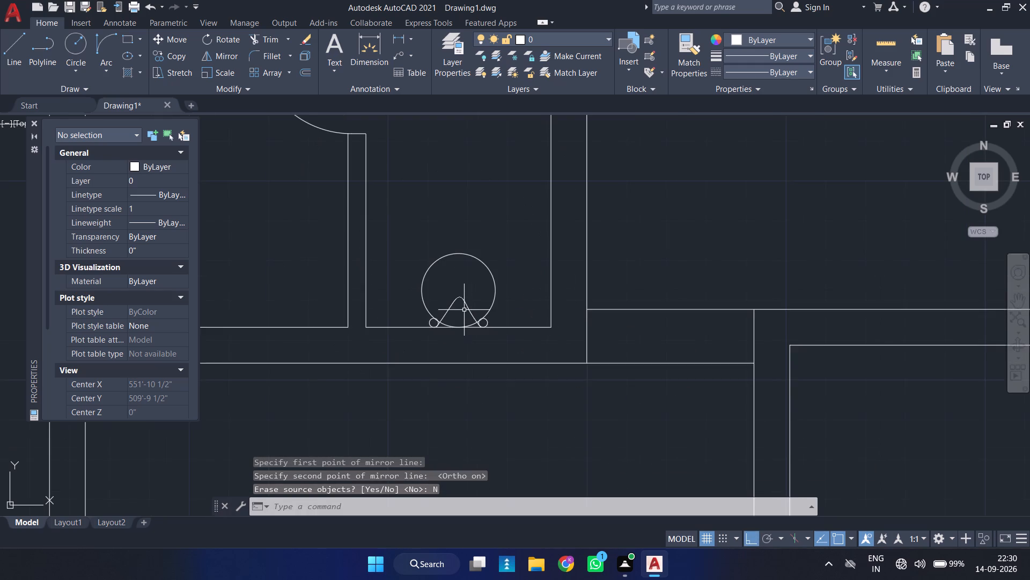
scroll(464, 314, "down", 3)
middle_click_drag(460, 324, 511, 374)
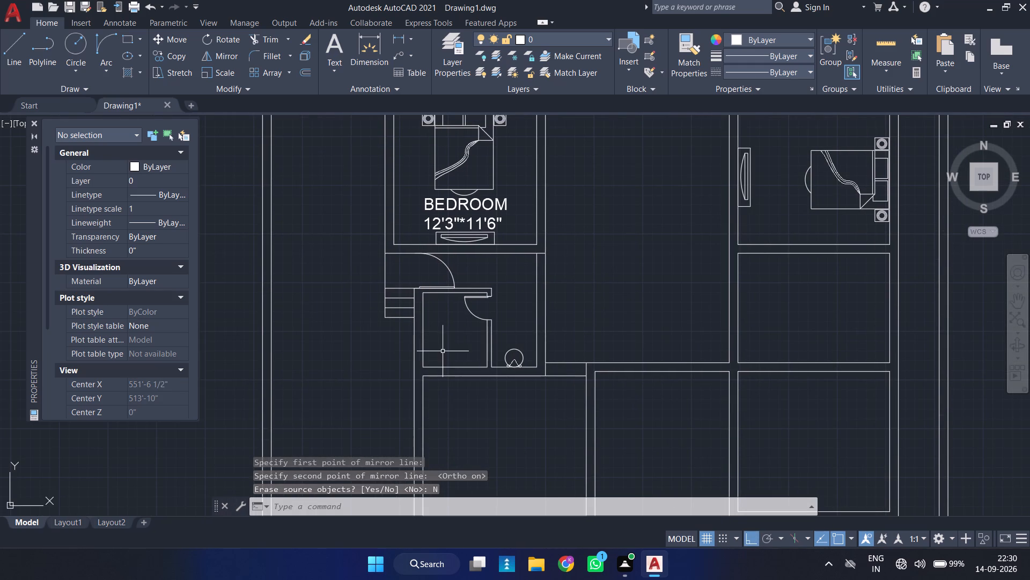
left_click(34, 124)
Insert the Toilet - Imperial block near the washbasin circle and set its view to Elongated (Plan).
scroll(207, 179, "down", 1)
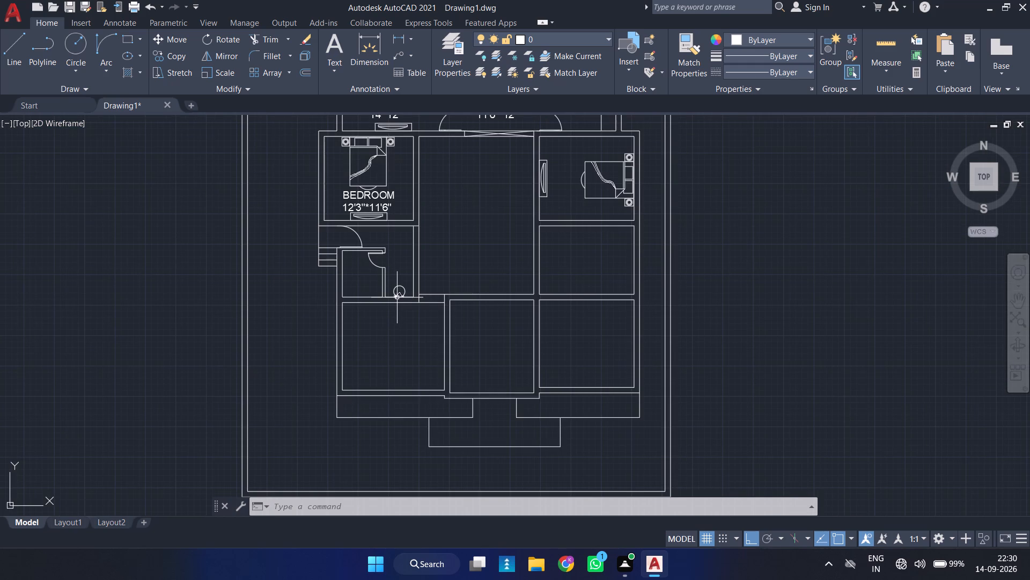
scroll(396, 298, "up", 1)
key("ctrl+3")
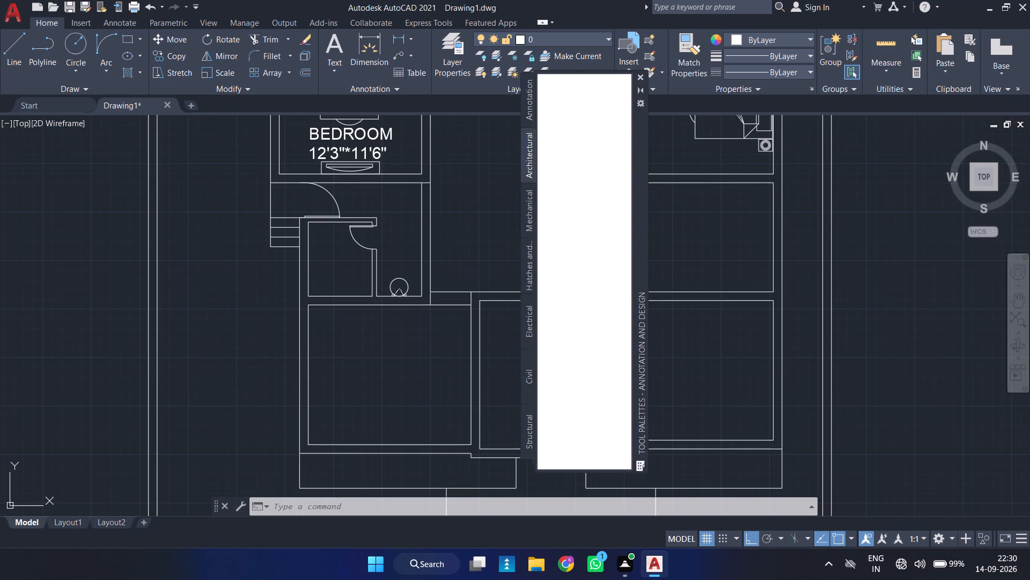
left_click_drag(579, 253, 519, 264)
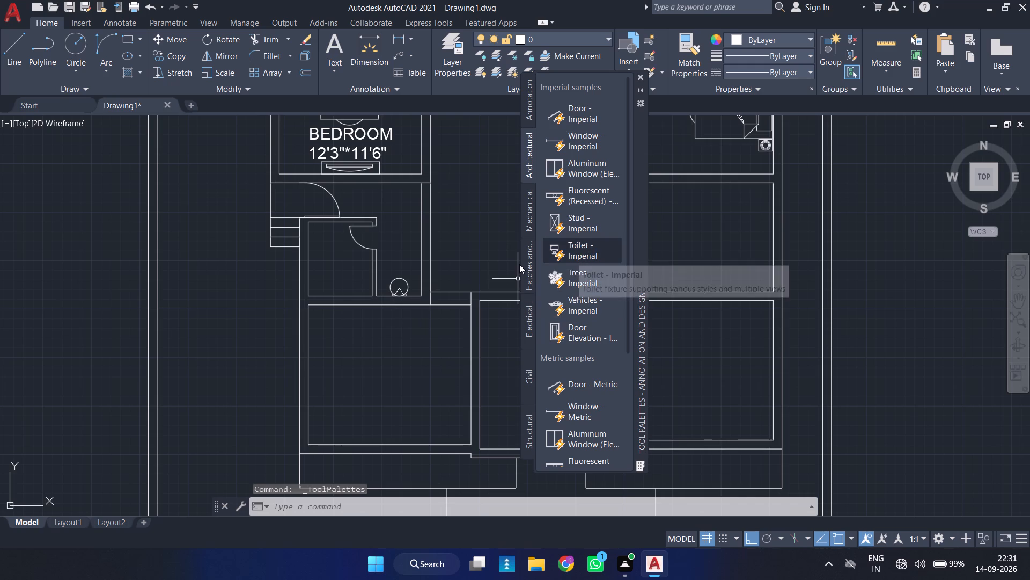
left_click_drag(519, 264, 206, 326)
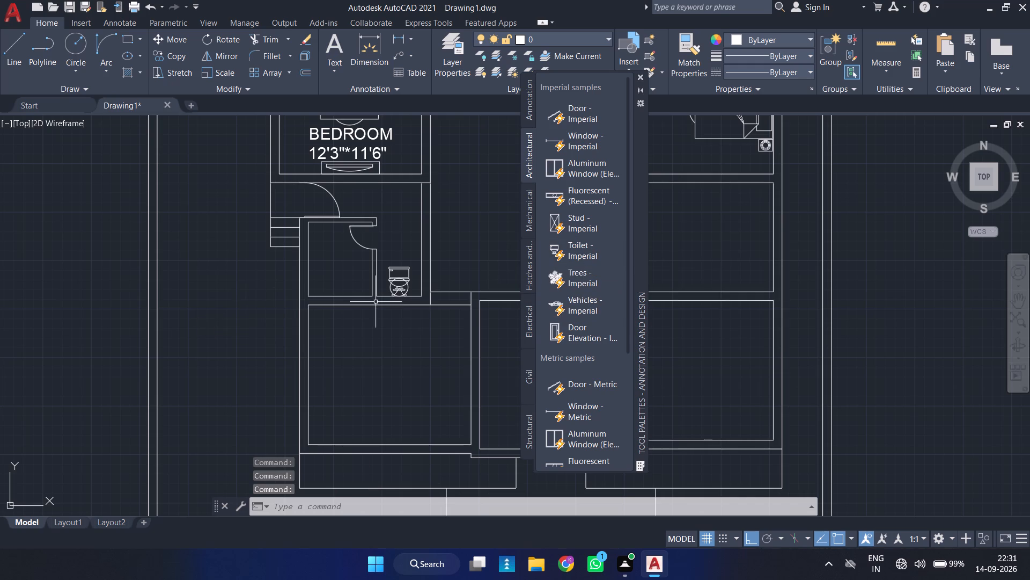
scroll(408, 272, "up", 2)
left_click(406, 273)
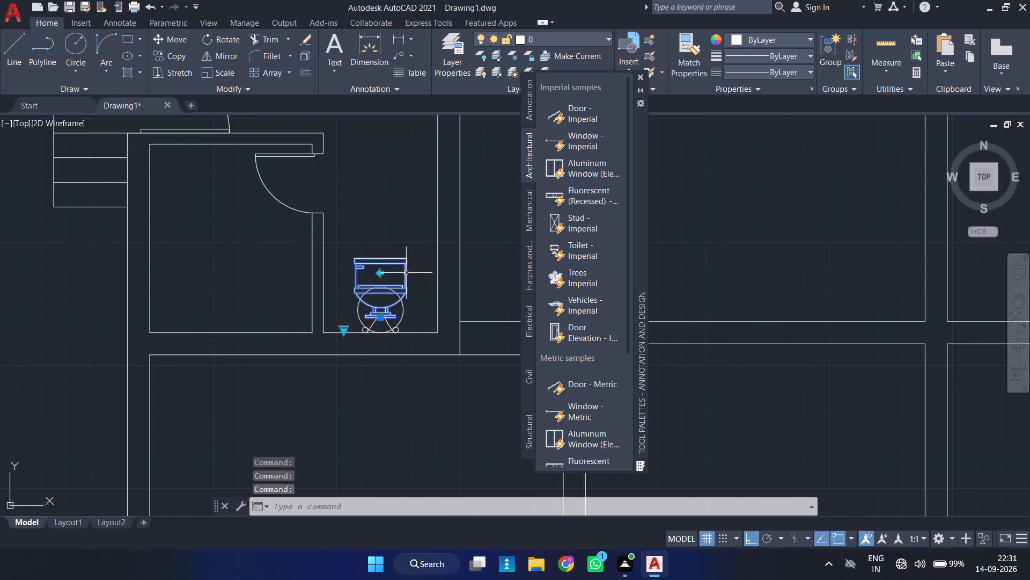
left_click(345, 329)
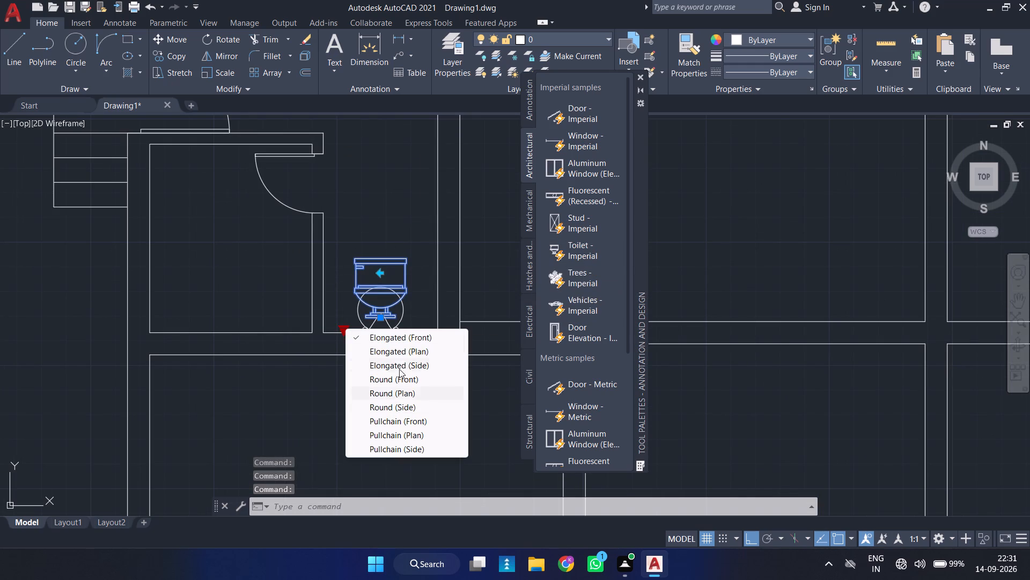
left_click(396, 358)
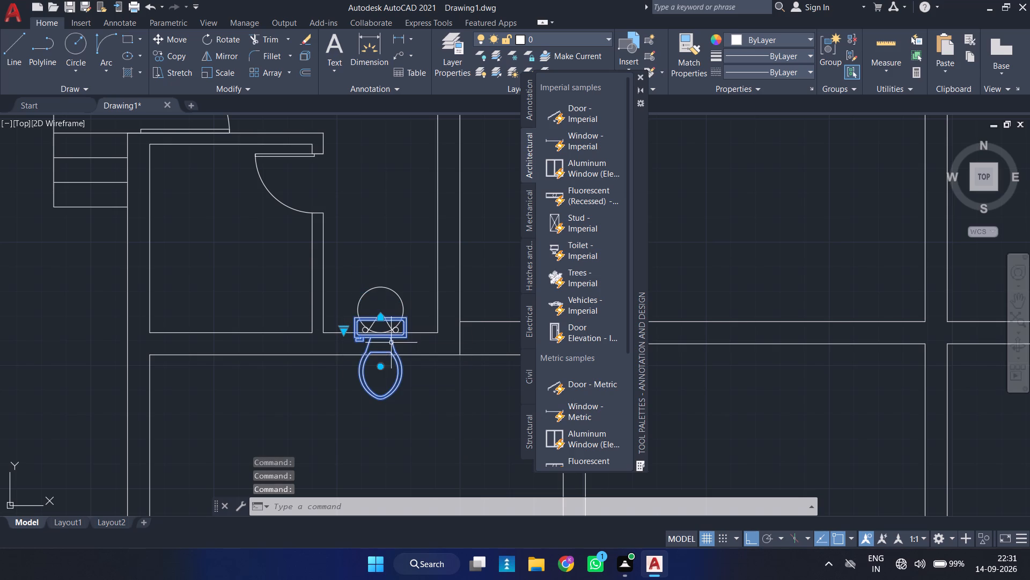
Move the toilet so its tank aligns with the toilet room's inner face of the partition wall beside the washbasin.
left_click(380, 320)
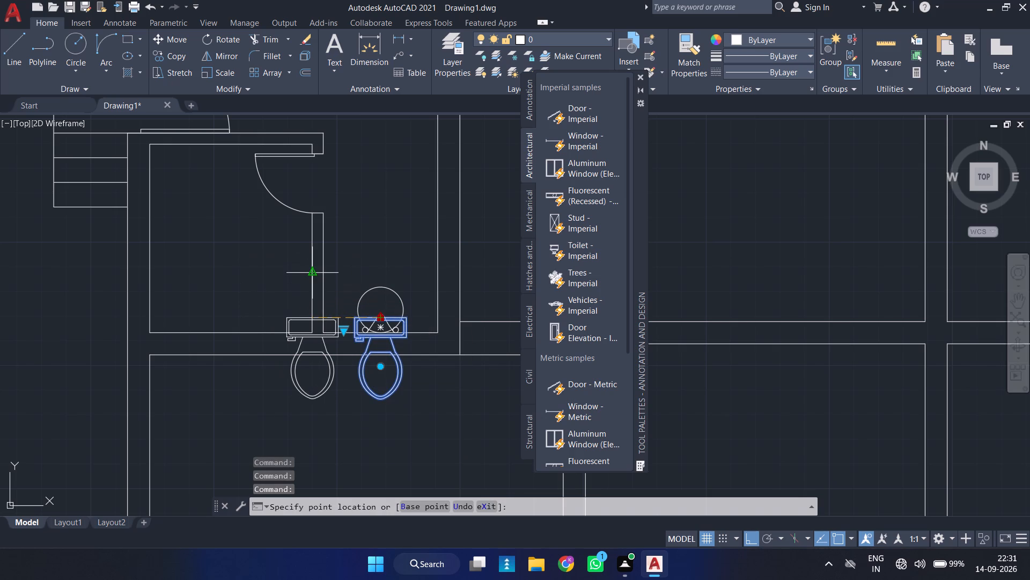
left_click(316, 273)
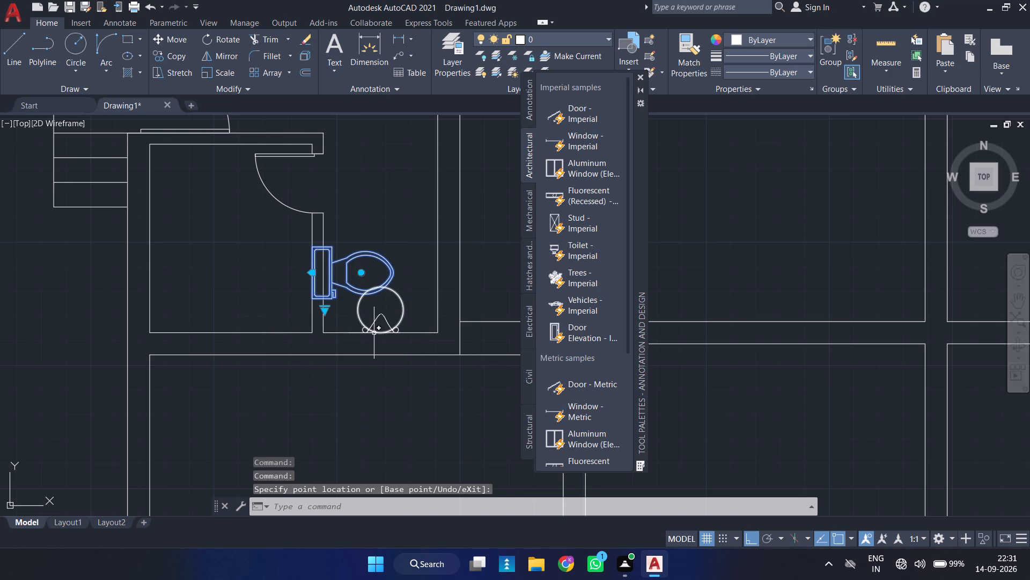
Mirror the toilet about the partition wall's inner face so it lies inside the toilet room, erasing the source object.
key("m")
key("i")
key("Return")
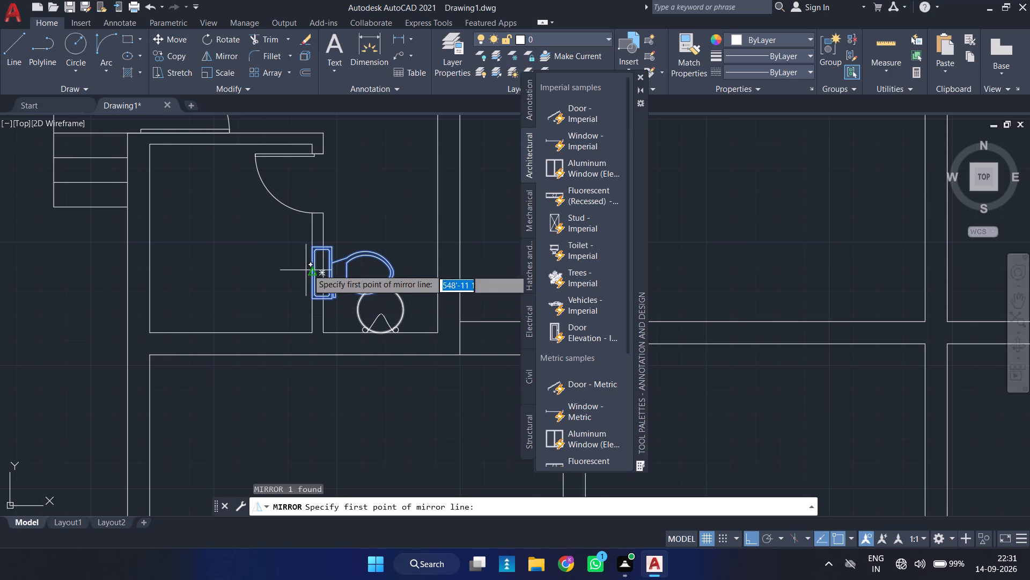
scroll(311, 273, "up", 2)
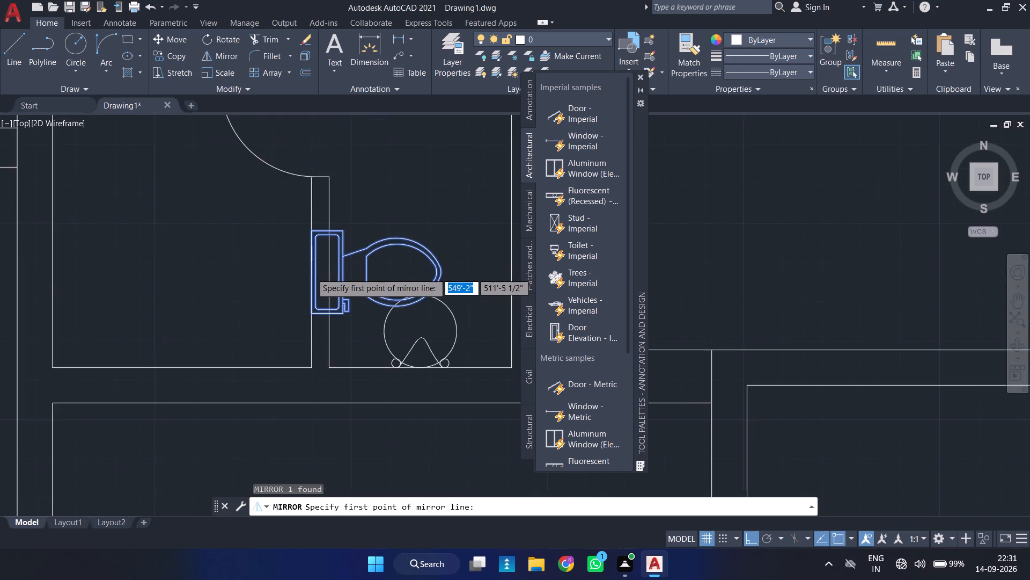
left_click(310, 273)
left_click(311, 348)
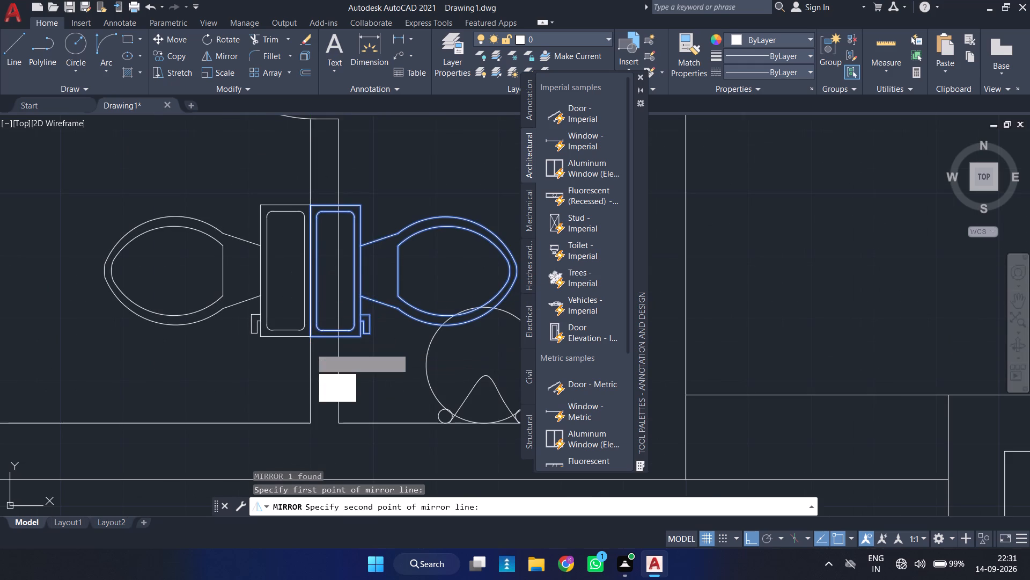
left_click_drag(342, 384, 311, 348)
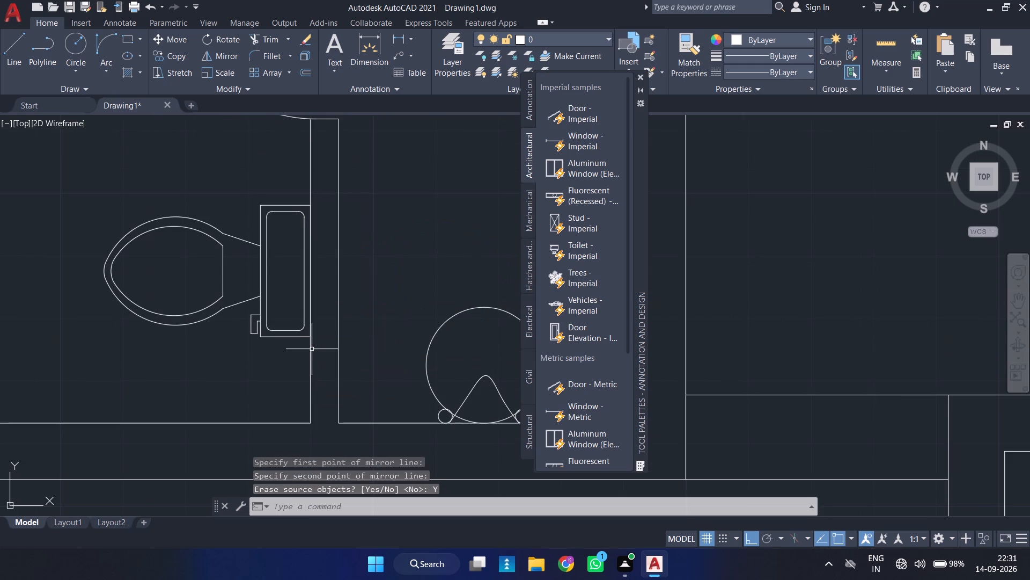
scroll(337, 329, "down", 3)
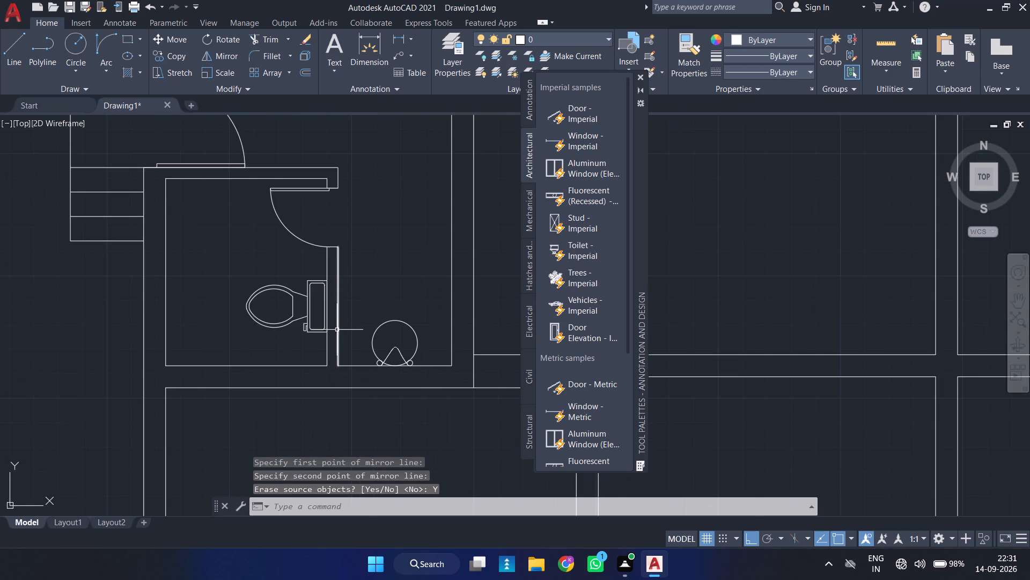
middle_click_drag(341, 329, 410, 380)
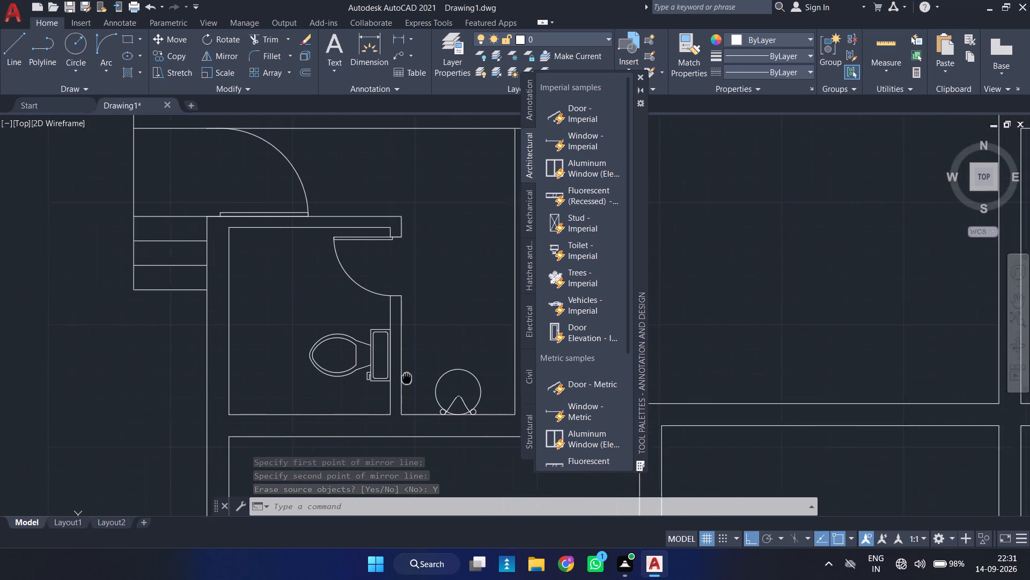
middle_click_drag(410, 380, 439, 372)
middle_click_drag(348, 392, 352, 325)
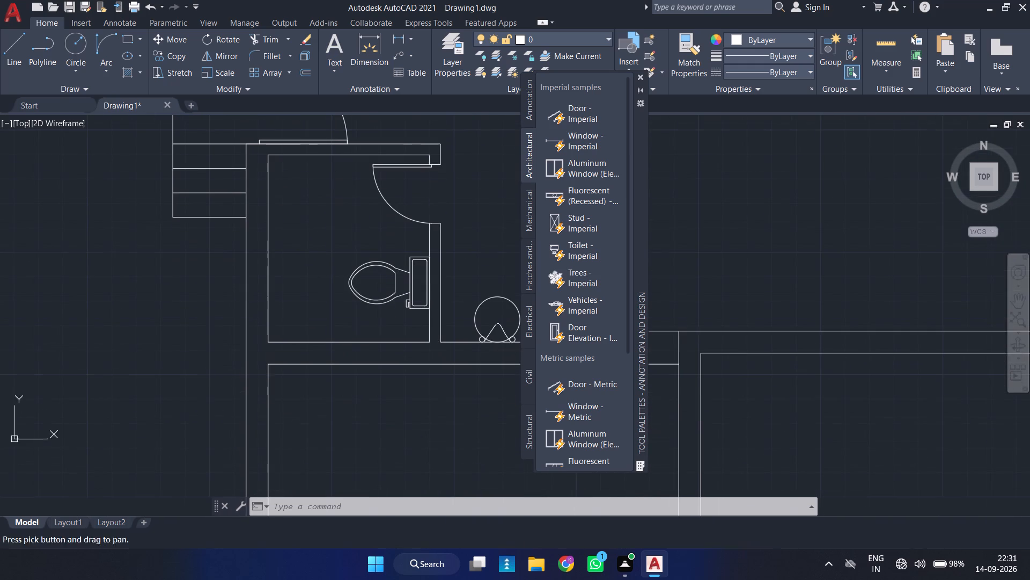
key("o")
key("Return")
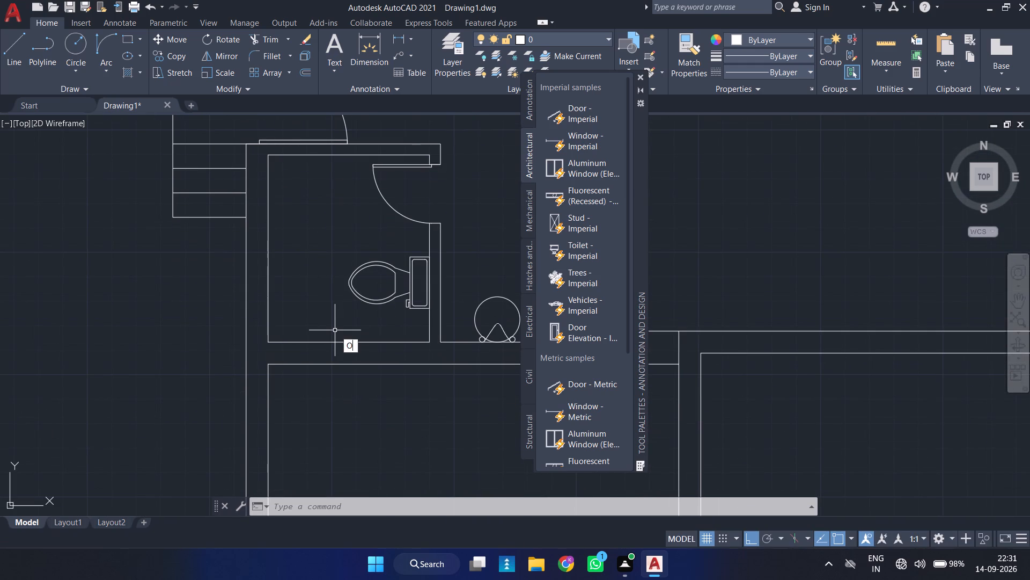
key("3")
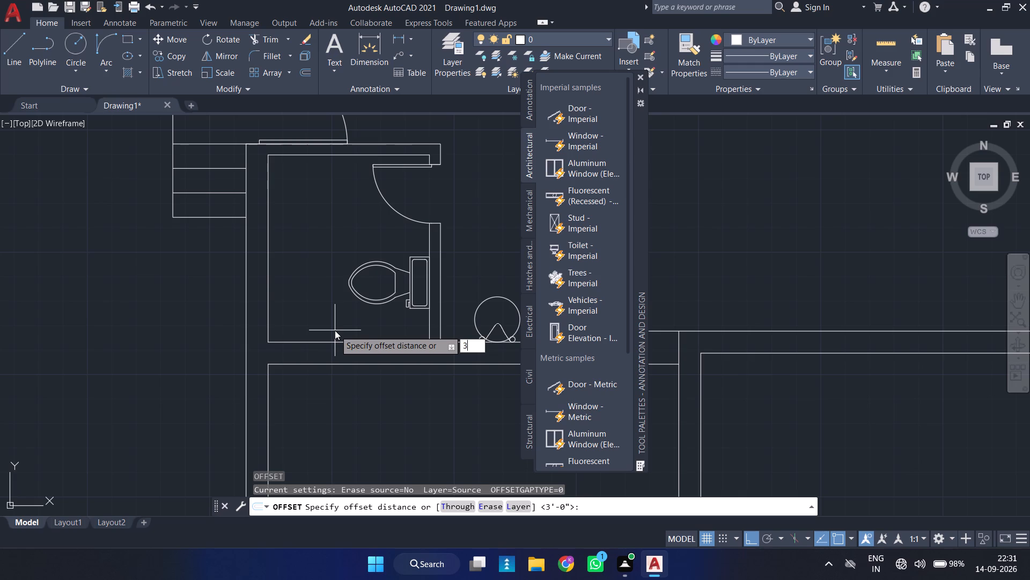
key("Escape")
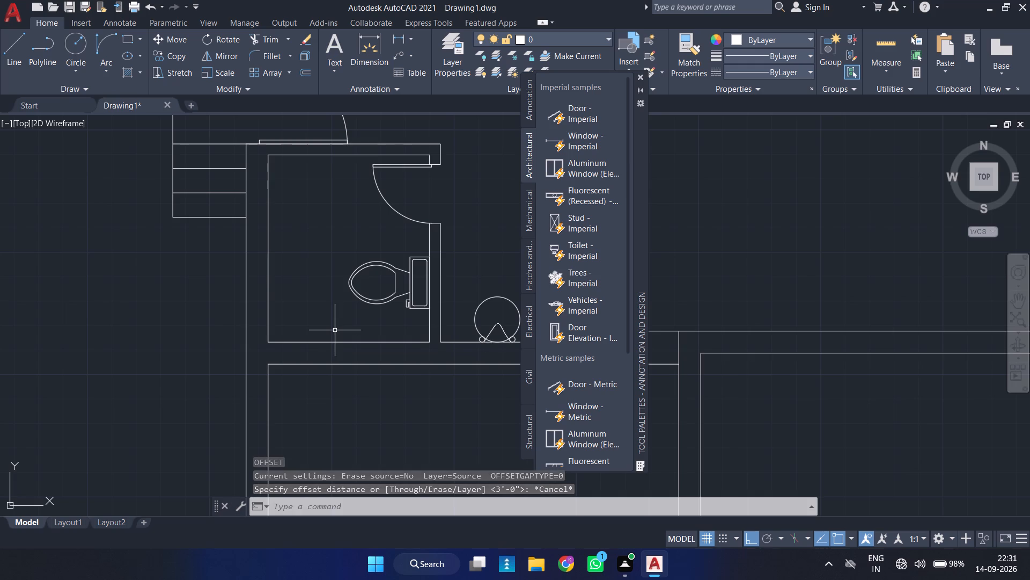
Offset the toilet room's bottom inner wall line 4.5 inches downward into the wall.
key("o")
key("Return")
type("4.5")
key("Return")
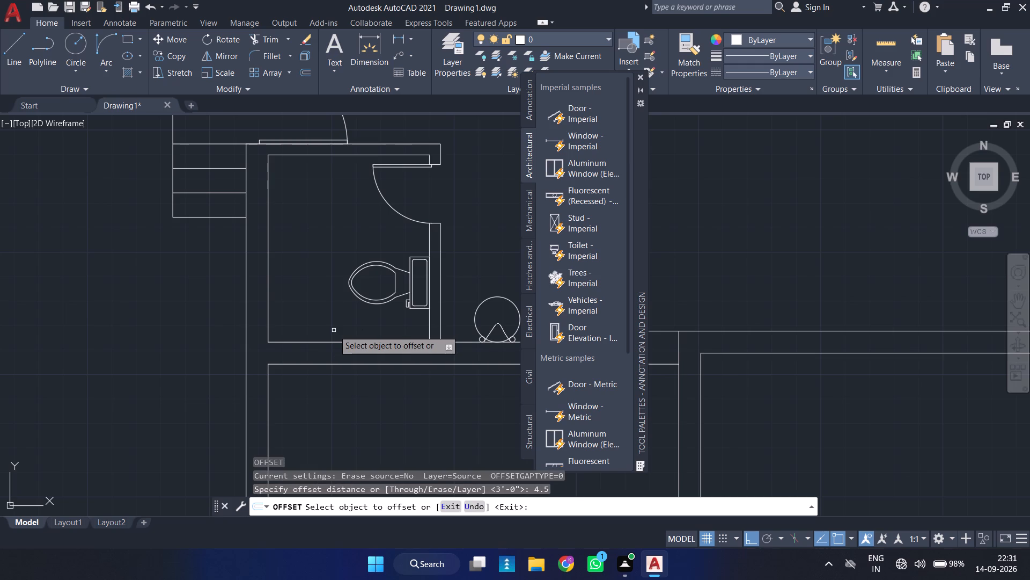
left_click(344, 342)
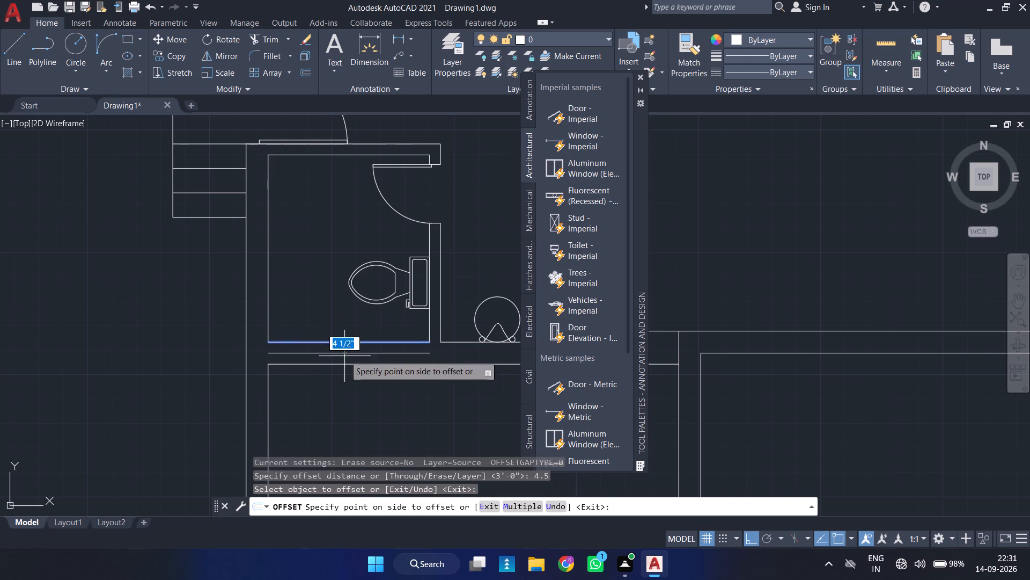
left_click(344, 356)
key("Escape")
Draw a short vertical line joining the left ends of the toilet room's bottom wall line and its offset copy.
key("l")
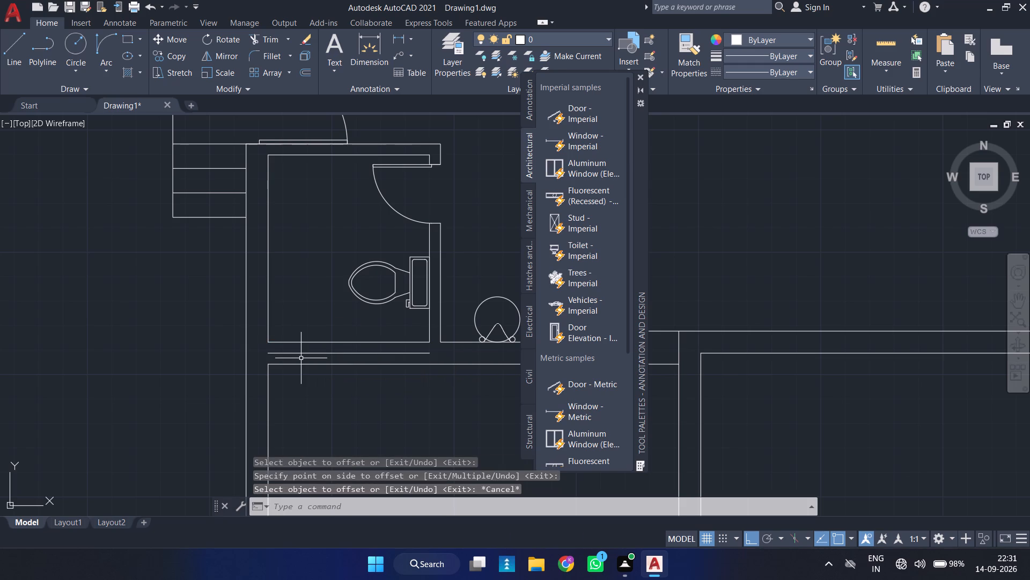
key("Return")
left_click(267, 339)
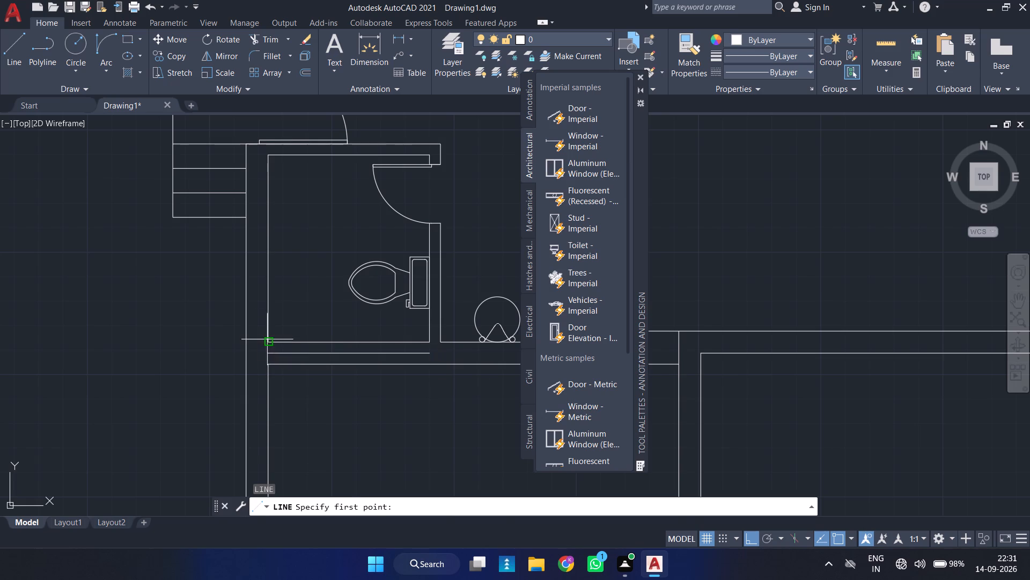
left_click(268, 353)
key("Return")
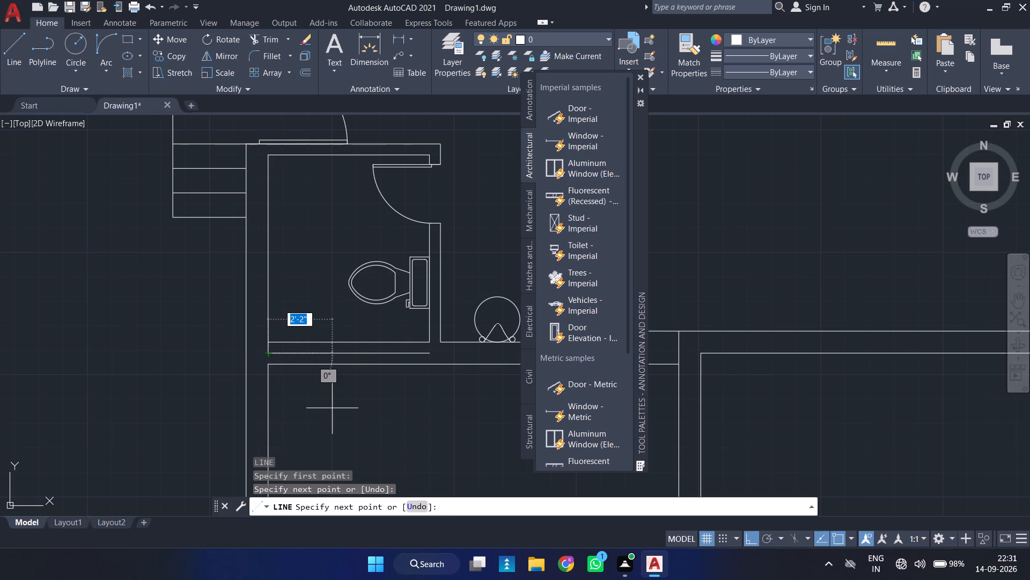
Offset the short vertical closing line 3' to the right along the toilet room's bottom wall.
key("o")
key("Return")
type("3'")
key("Return")
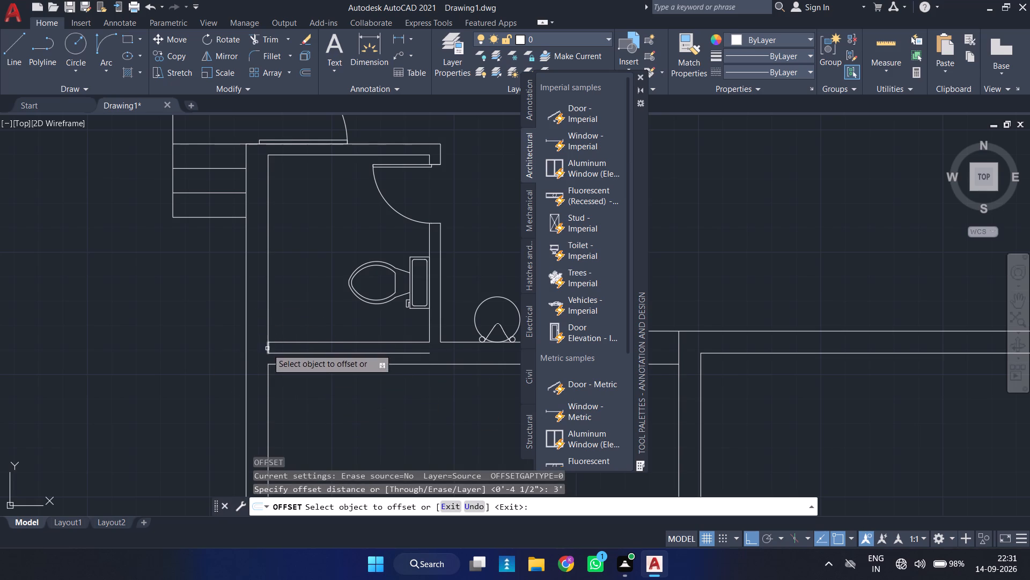
left_click(267, 349)
left_click(326, 351)
key("Escape")
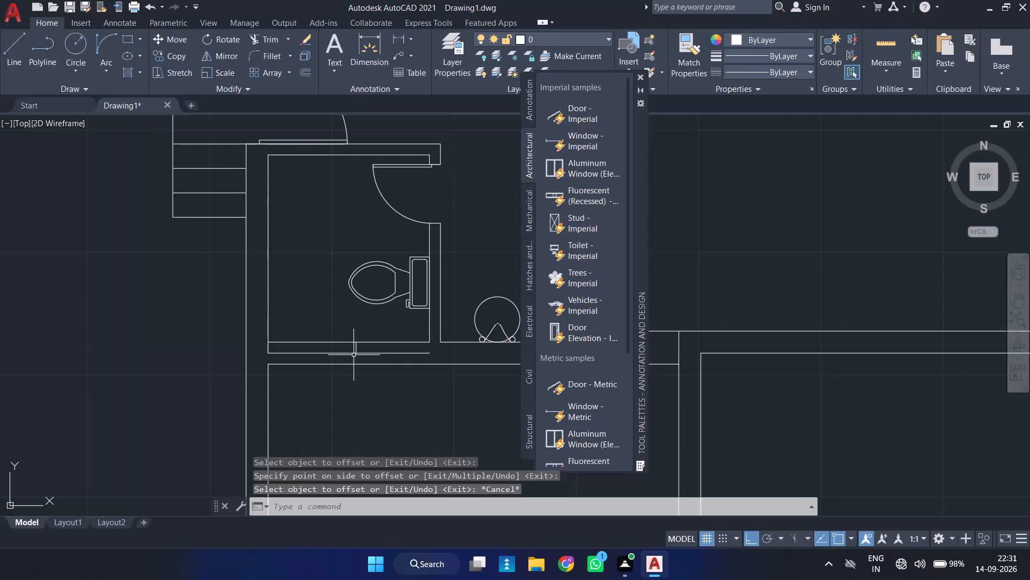
Trim the offset line beyond the second short vertical line and the original wall line between both verticals to form a recess.
type("TR")
key("space")
left_click(377, 354)
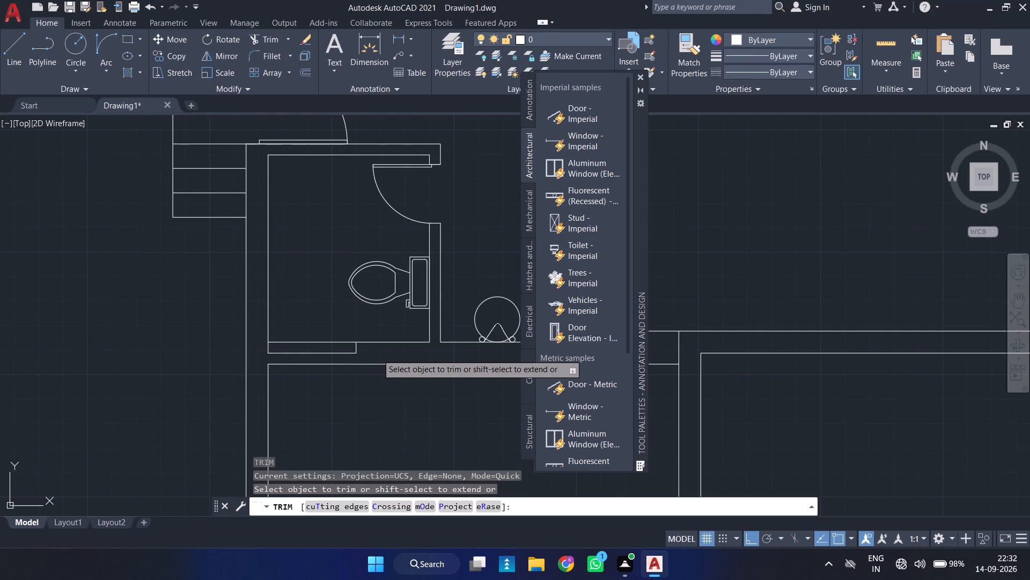
left_click(335, 342)
key("Escape")
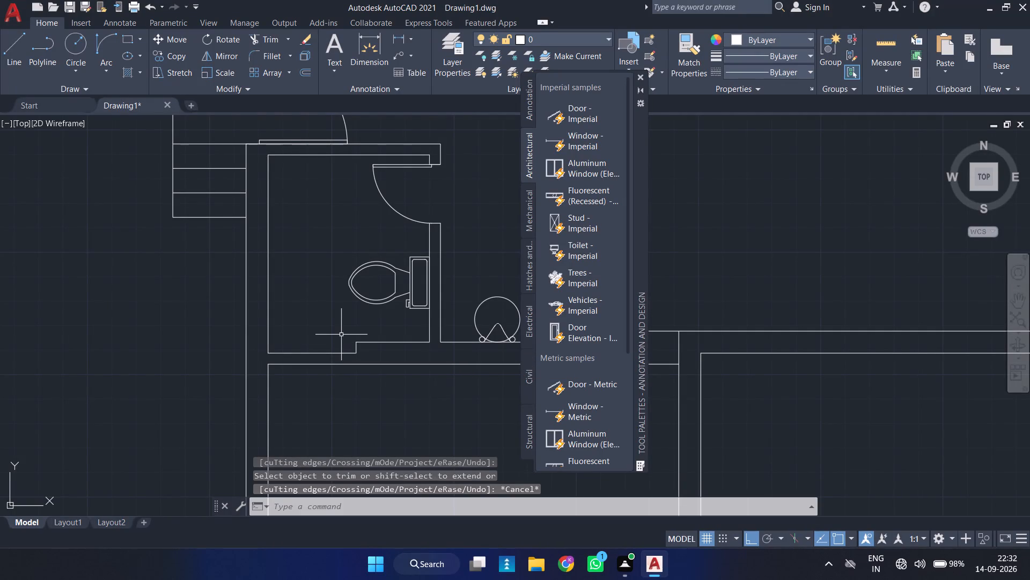
Extend the central room's bottom wall line leftward to the inner wall line of the washbasin area.
scroll(341, 334, "down", 2)
middle_click_drag(380, 383, 292, 345)
scroll(380, 385, "down", 1)
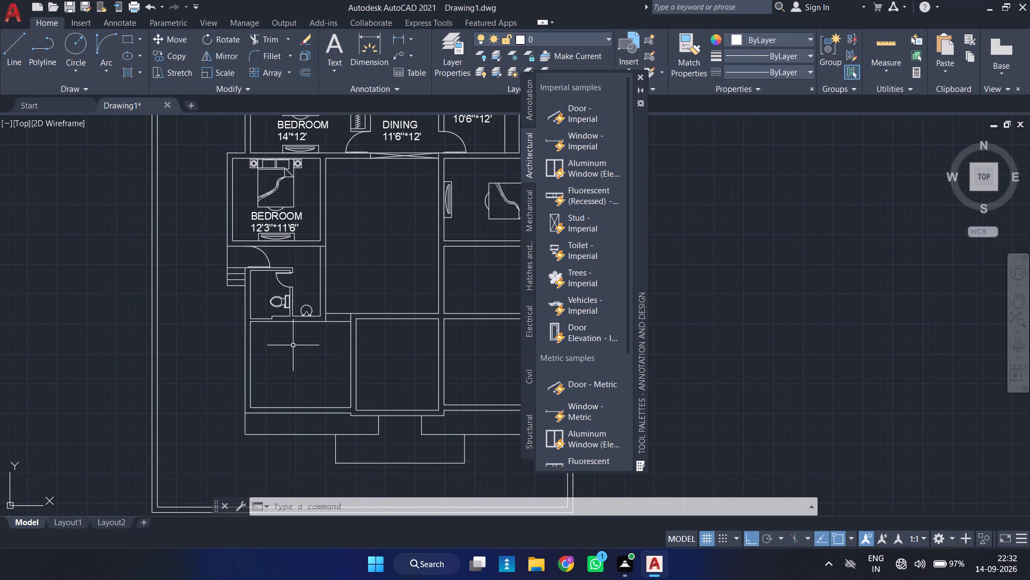
middle_click_drag(323, 358, 323, 380)
scroll(313, 361, "up", 2)
middle_click_drag(315, 357, 316, 446)
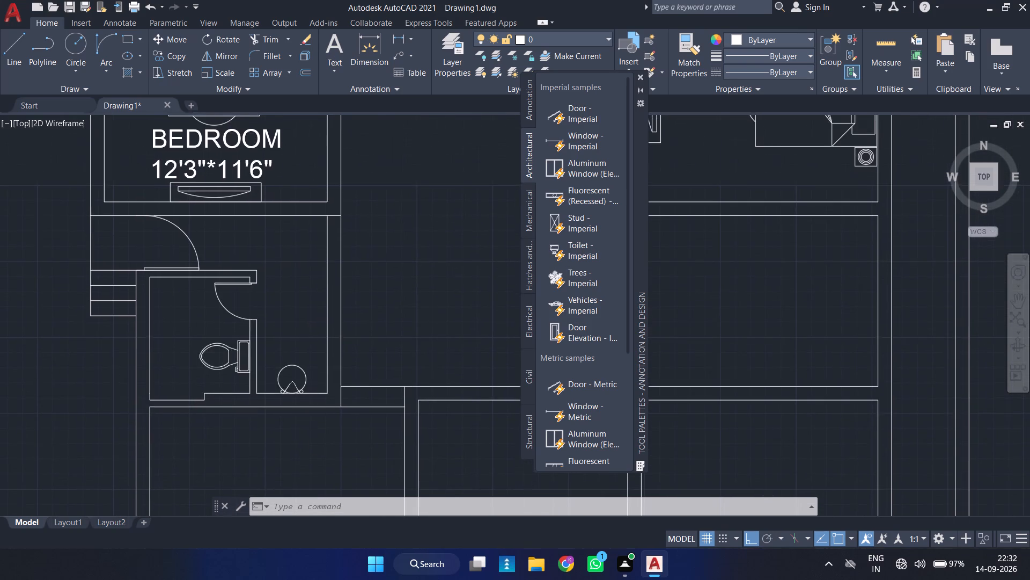
scroll(319, 402, "up", 1)
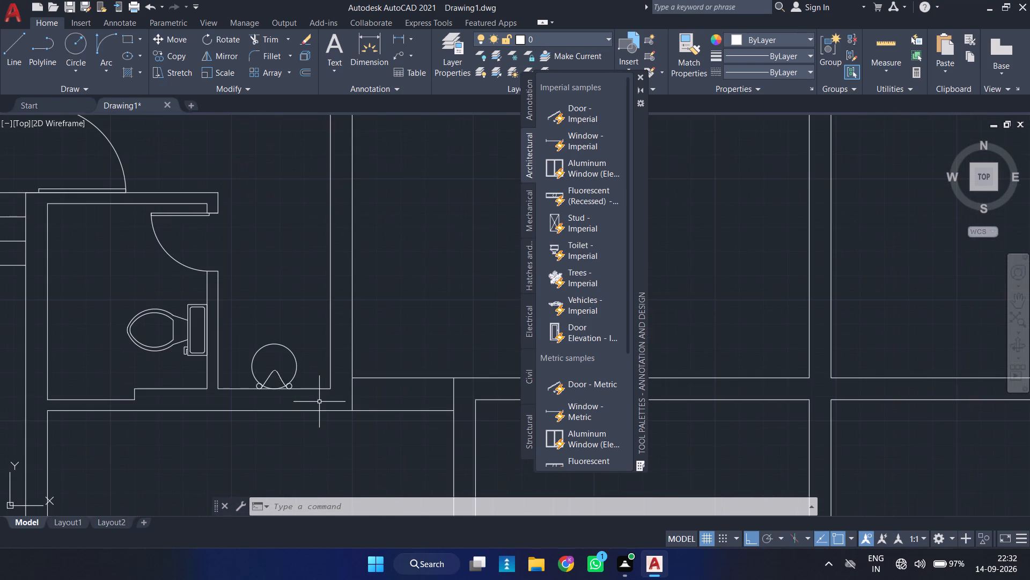
type("EX")
key("Return")
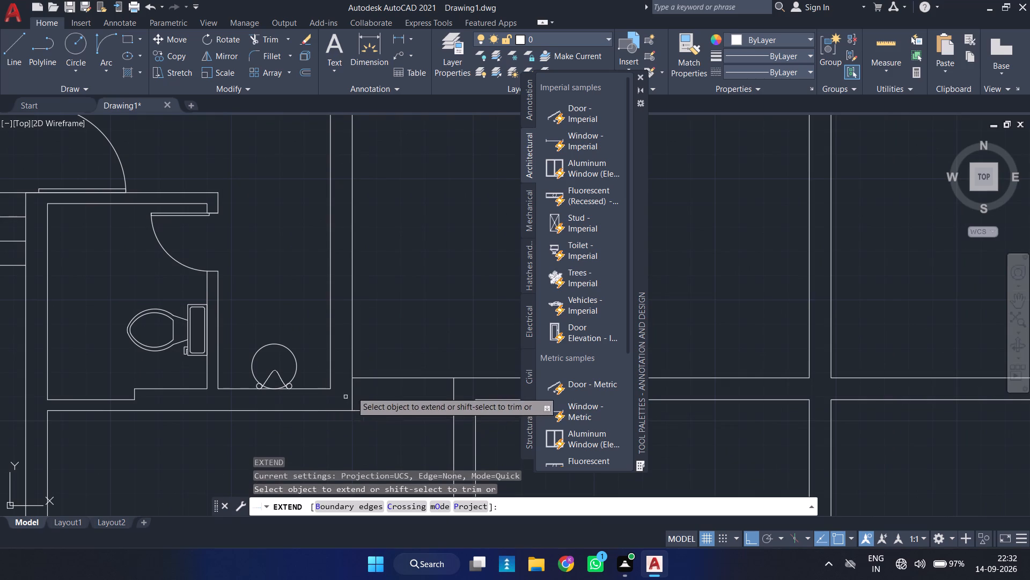
left_click(360, 377)
key("Escape")
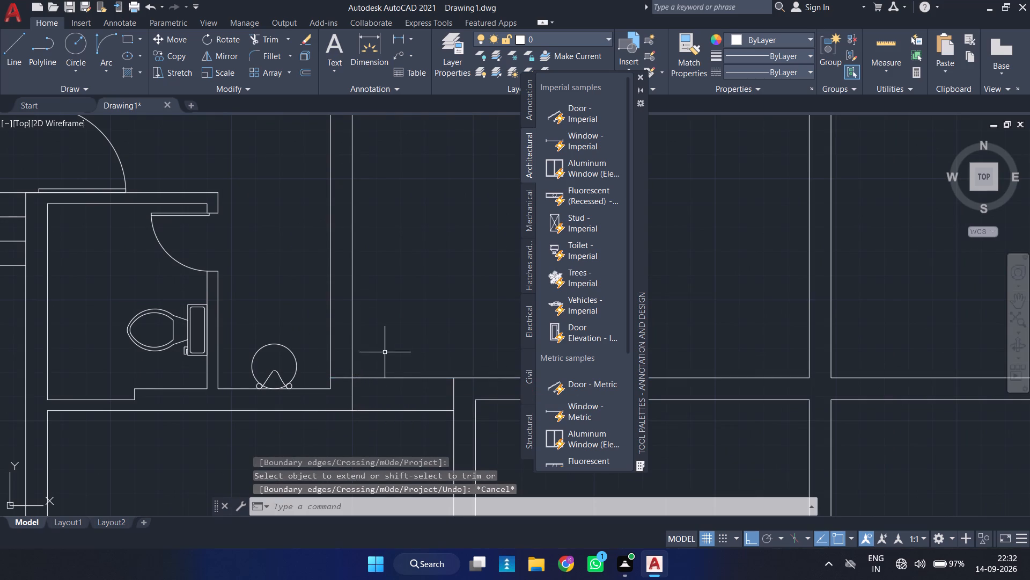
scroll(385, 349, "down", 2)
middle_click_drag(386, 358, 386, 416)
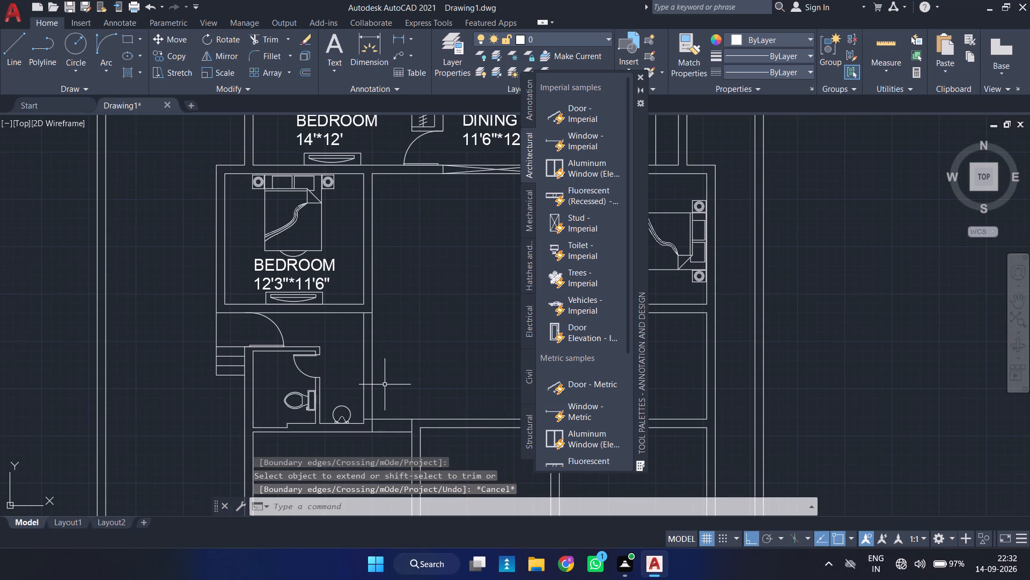
Draw two crossing diagonal lines across the narrow vertical wall strip between the washbasin area and the central room.
key("l")
key("Return")
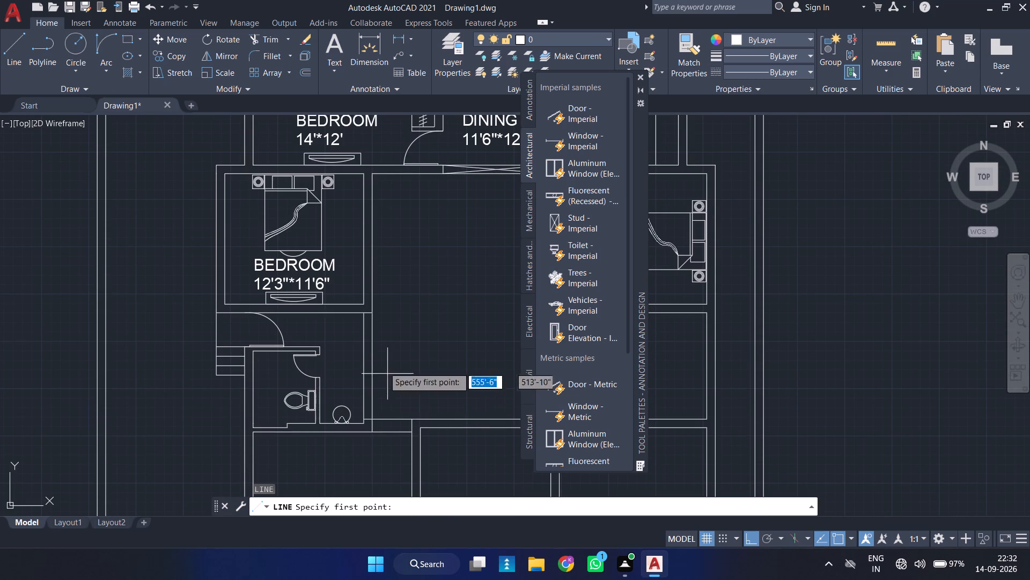
left_click(363, 311)
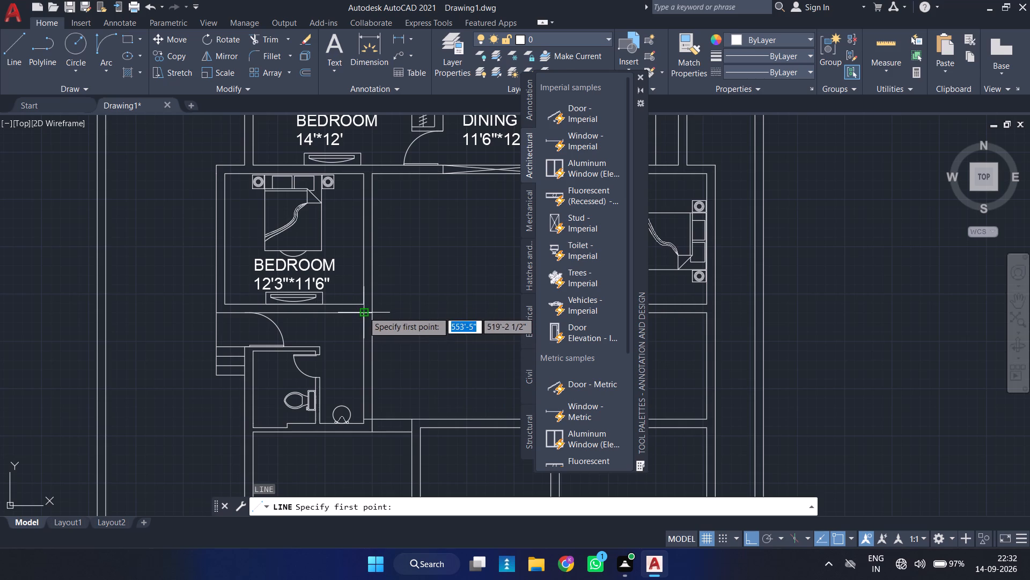
left_click(373, 425)
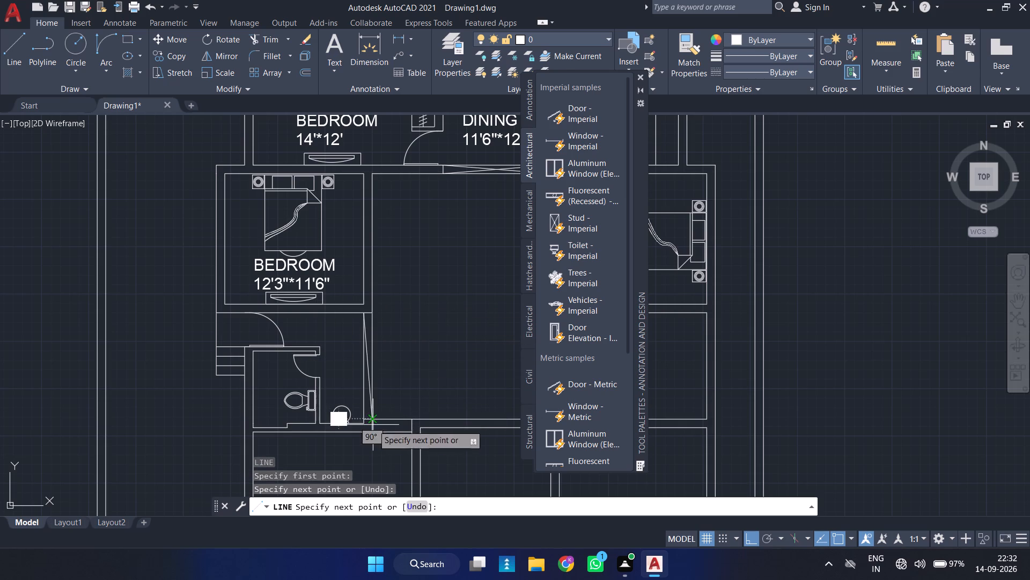
scroll(425, 377, "up", 1)
key("space")
key("space")
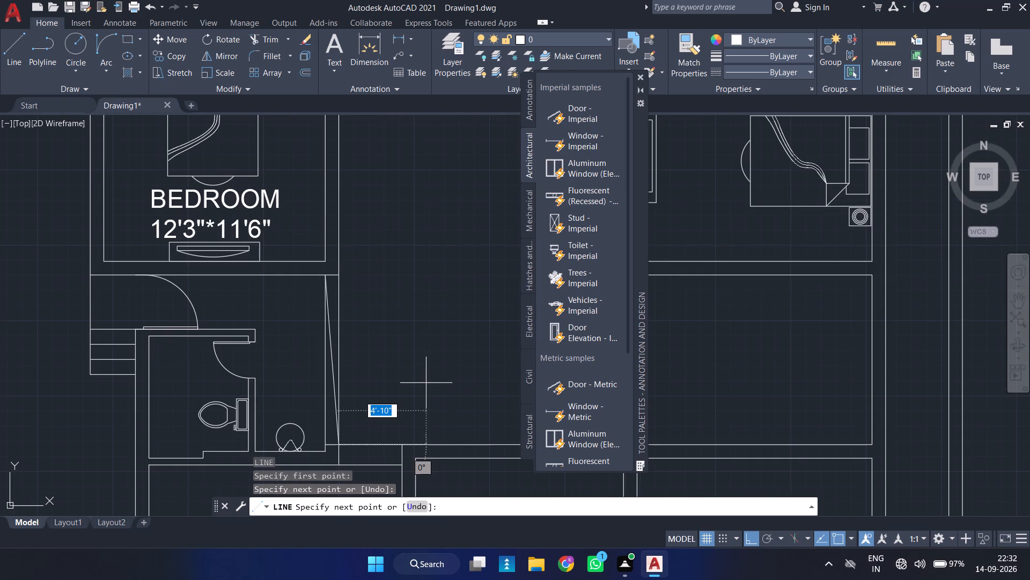
left_click(337, 273)
left_click(325, 440)
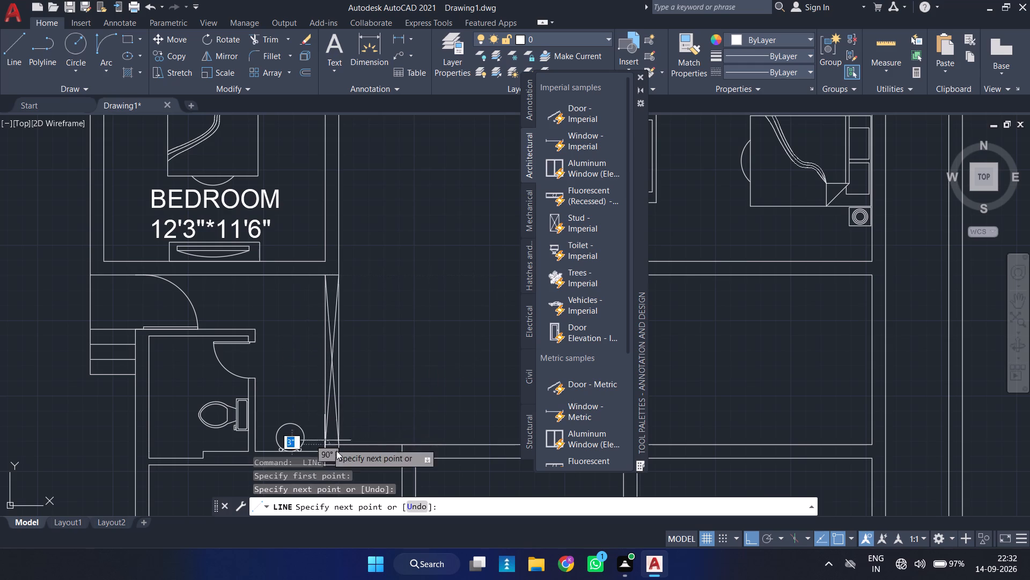
key("Escape")
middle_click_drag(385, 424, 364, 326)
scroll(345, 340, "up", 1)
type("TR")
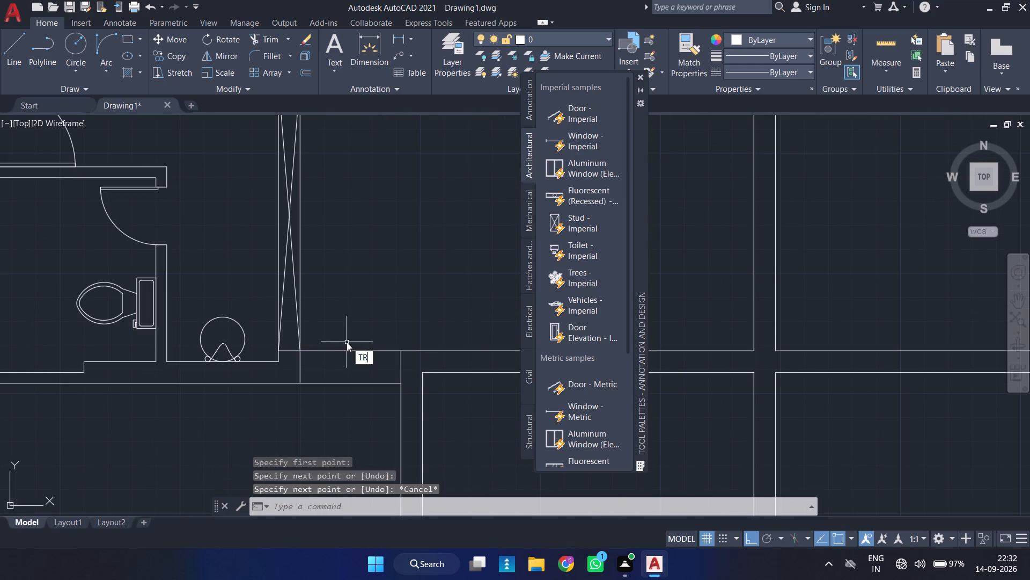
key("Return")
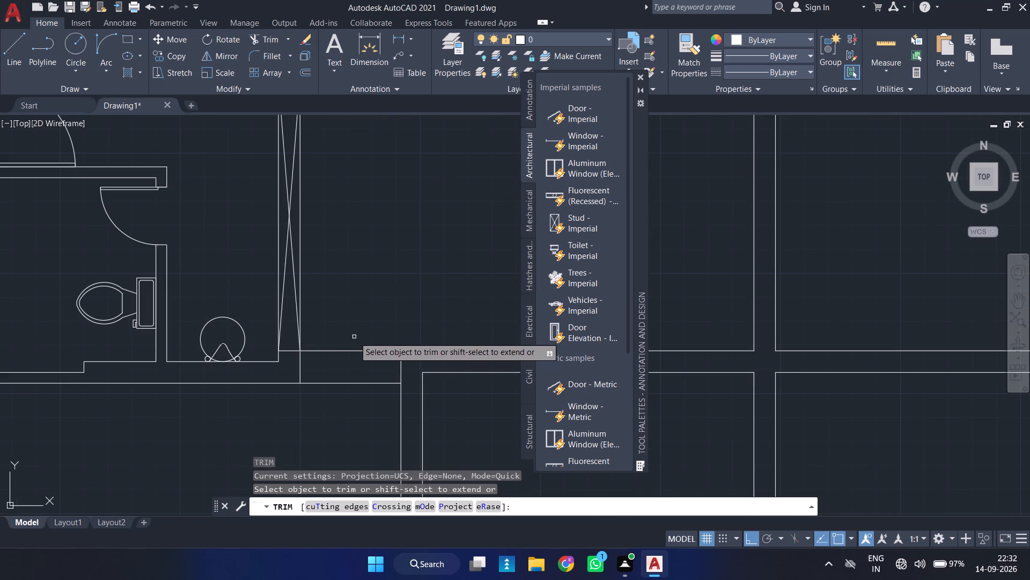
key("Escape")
Draw two crossing diagonal lines corner to corner in the short horizontal opening at the central room's lower-left corner.
key("l")
key("Return")
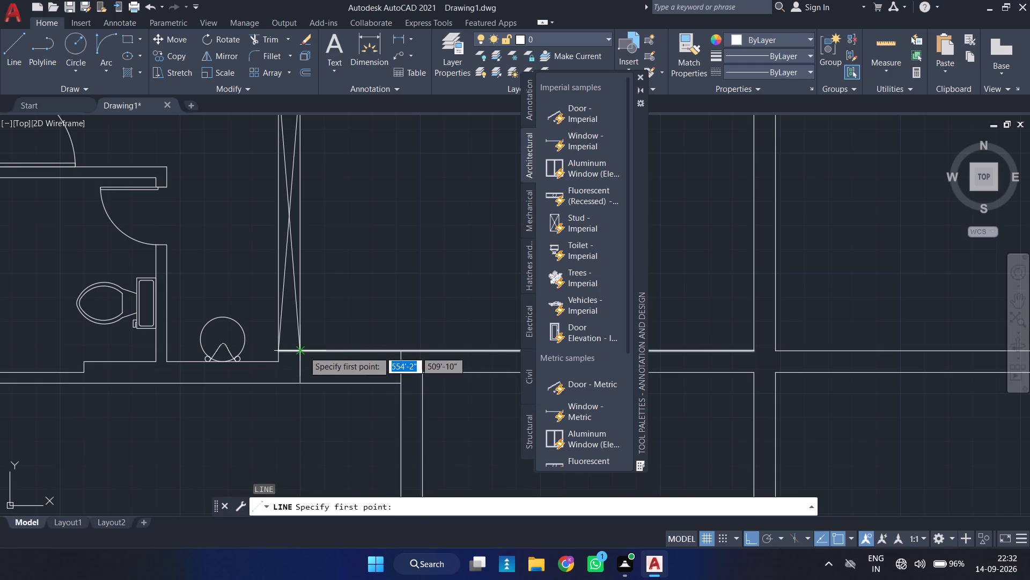
left_click(301, 351)
left_click(406, 383)
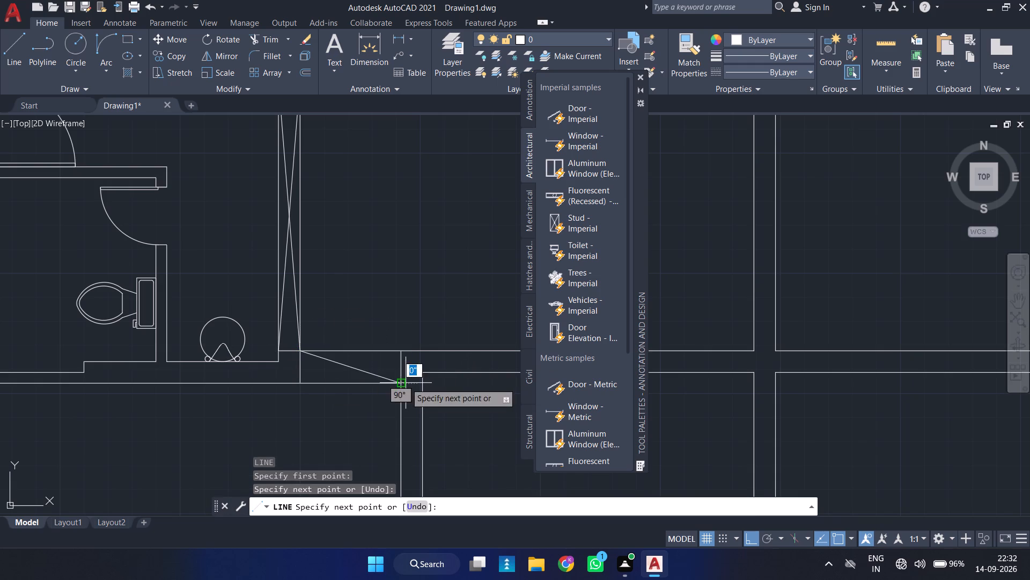
key("space")
key("space")
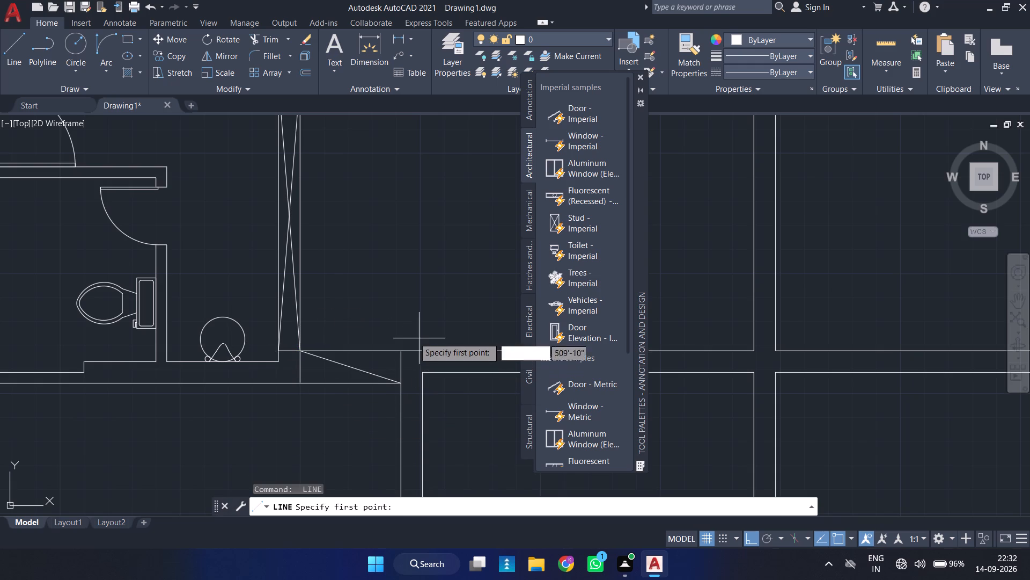
left_click(401, 354)
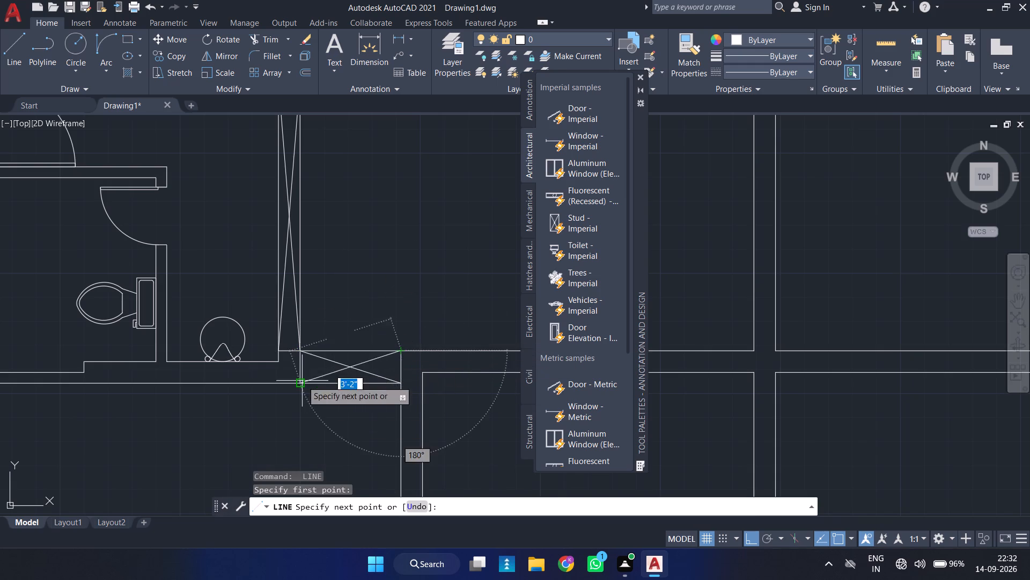
left_click(297, 380)
key("Escape")
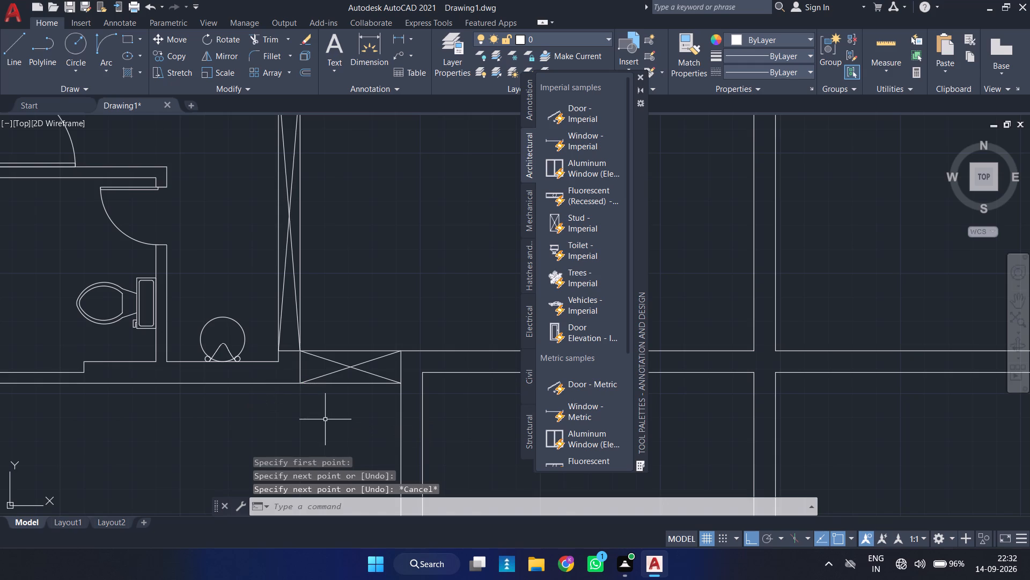
Mirror the right-hand bedroom's TV unit across its left wall into the central room, keeping the original.
scroll(406, 320, "down", 3)
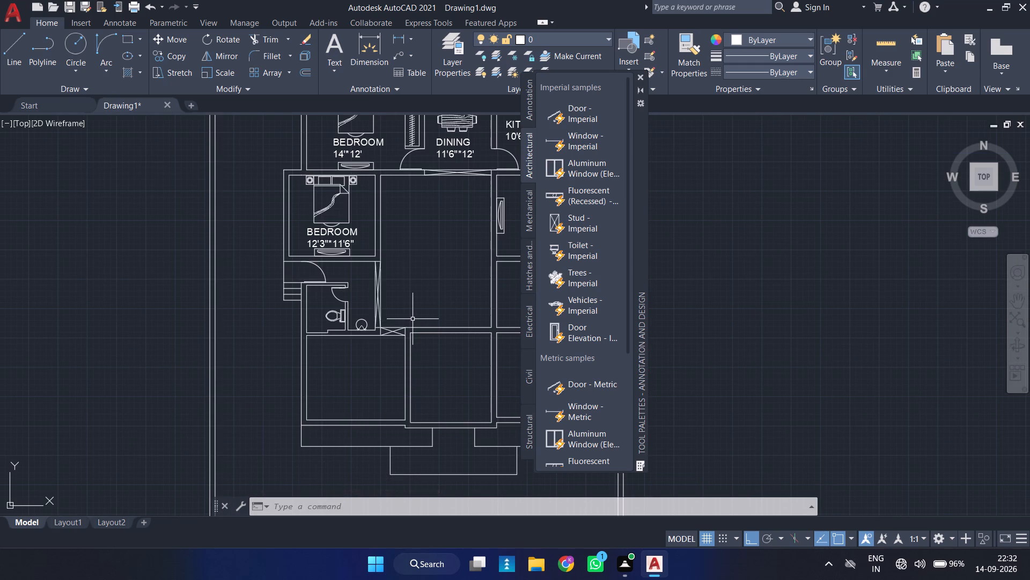
middle_click_drag(457, 267, 362, 316)
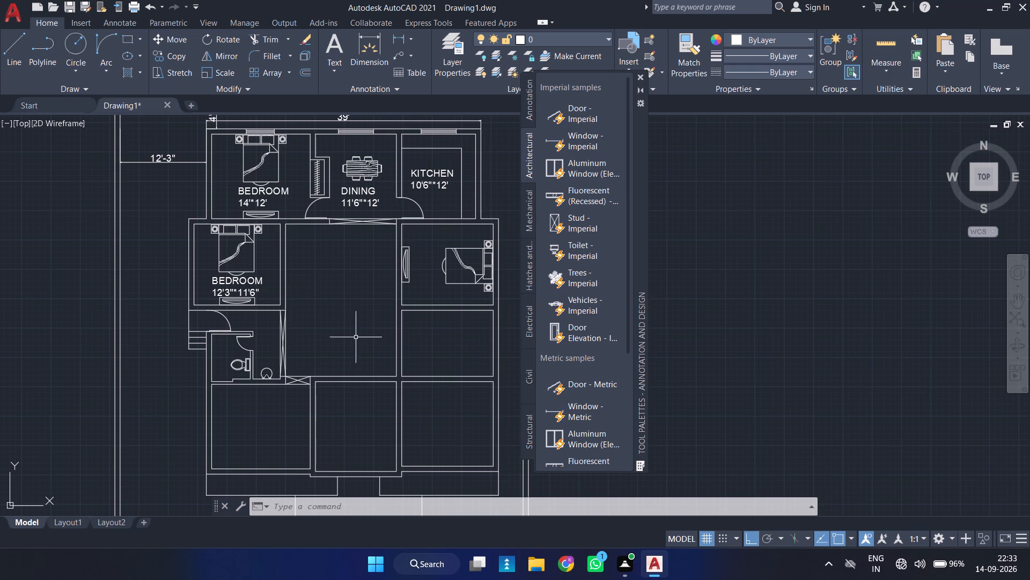
middle_click_drag(370, 315, 353, 362)
scroll(398, 307, "up", 2)
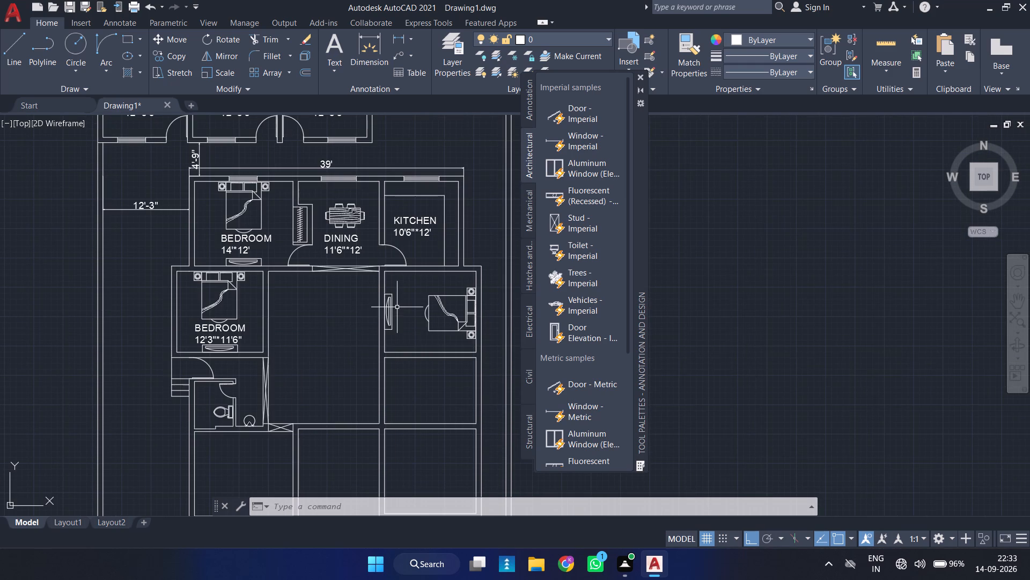
left_click(392, 272)
left_click(364, 356)
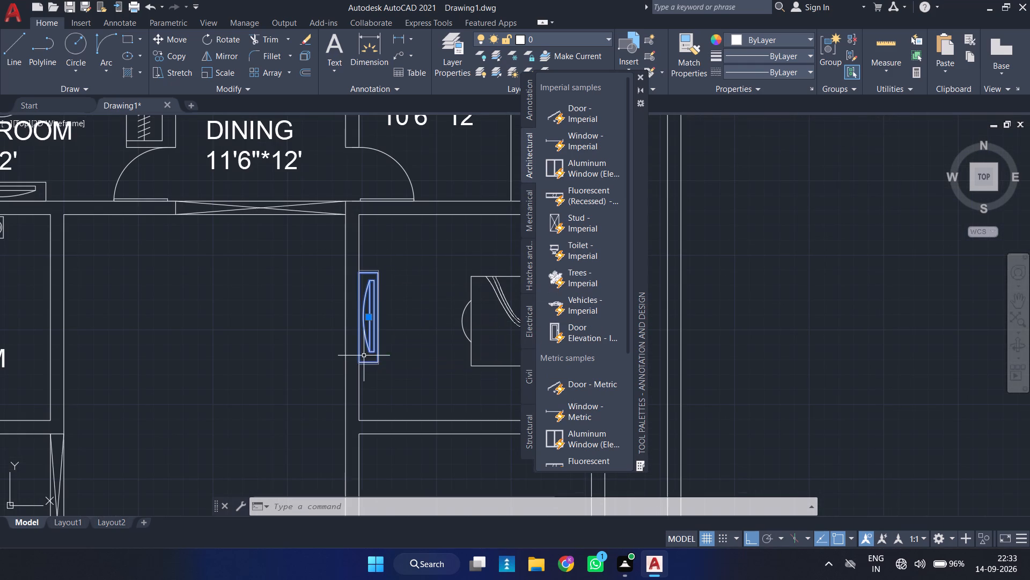
type("MI")
key("Return")
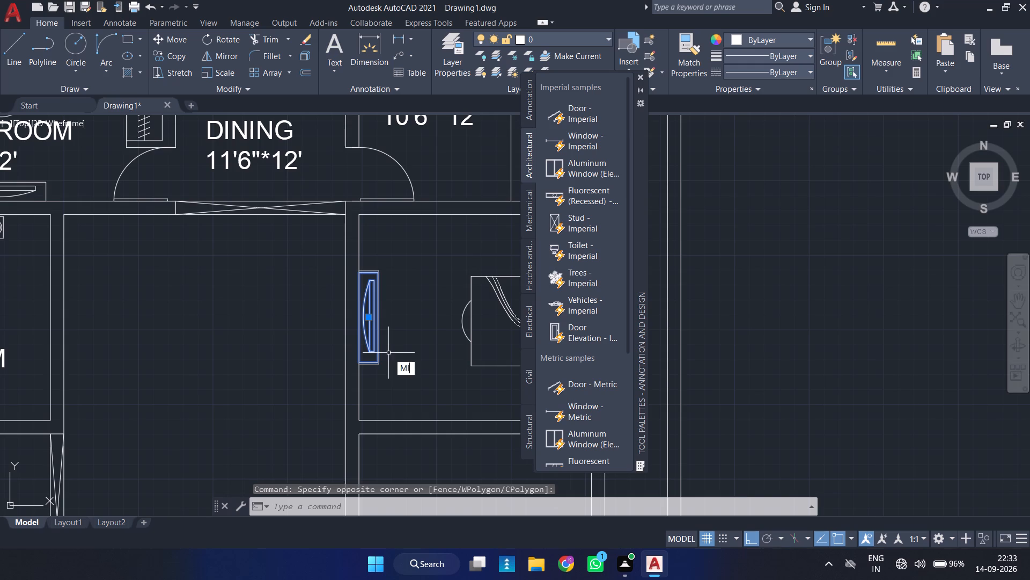
left_click(351, 270)
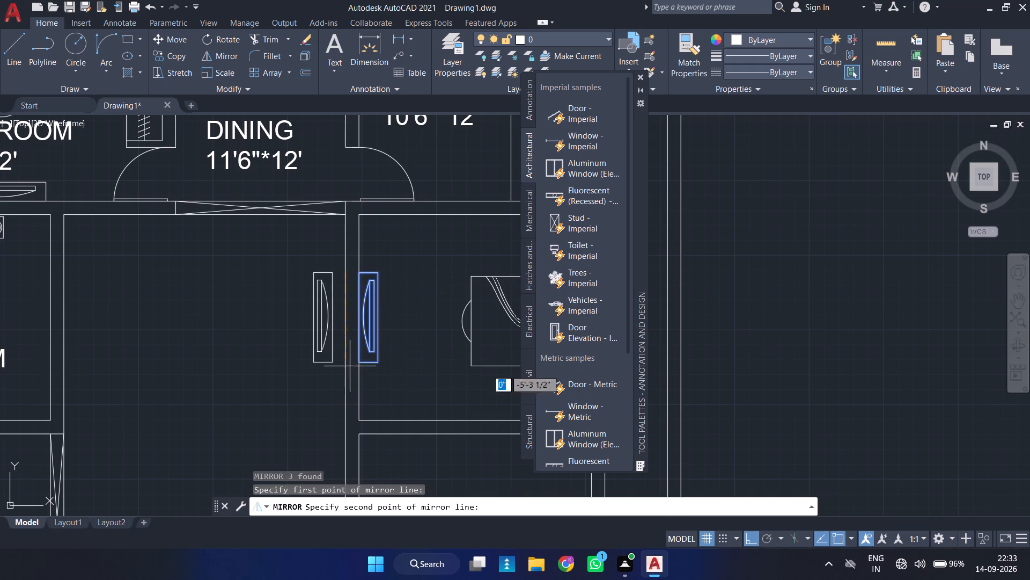
left_click(350, 371)
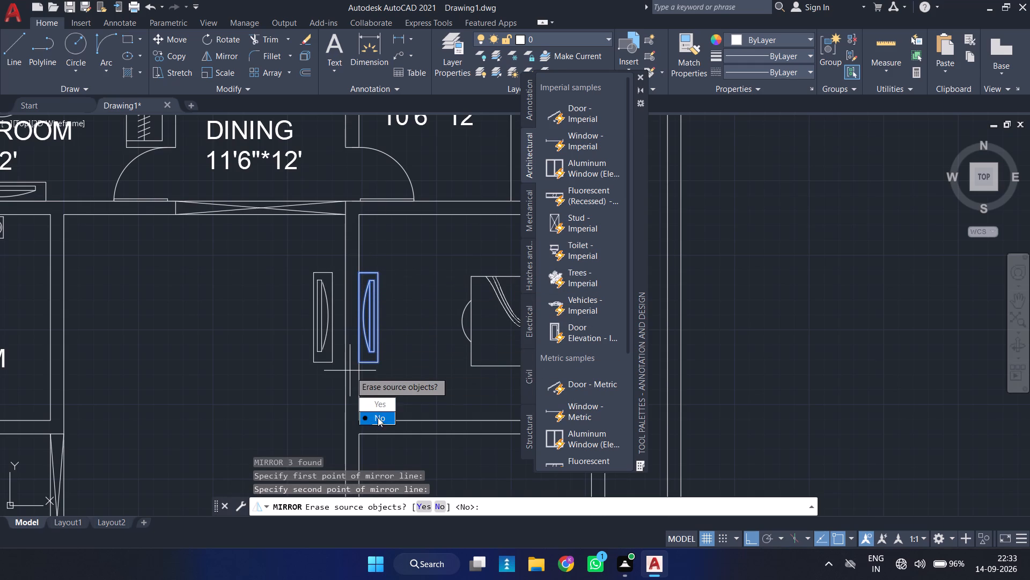
left_click(378, 418)
Scale up the mirrored TV unit in the central room, using its lower-right corner as the base point.
left_click(314, 310)
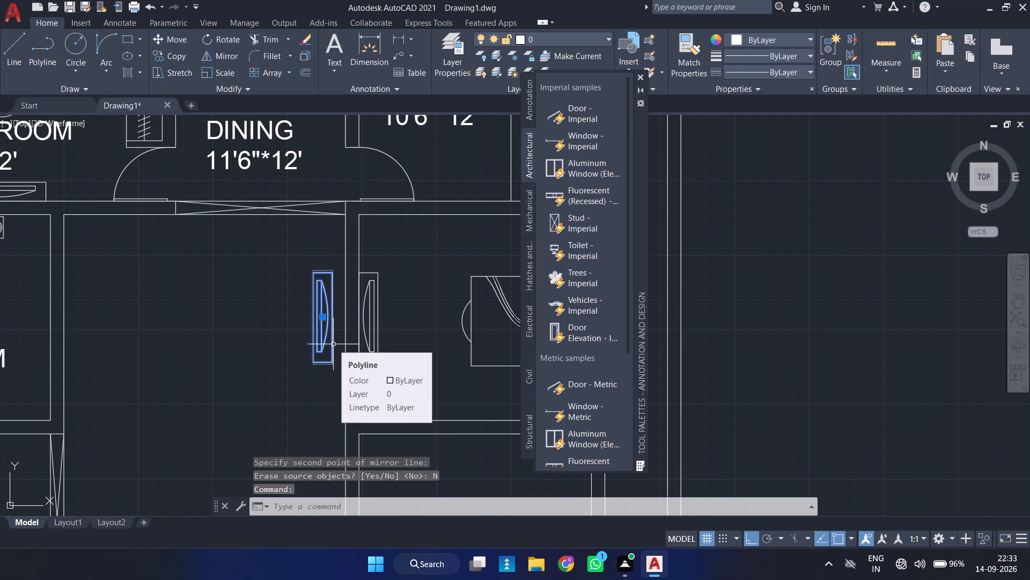
key("Escape")
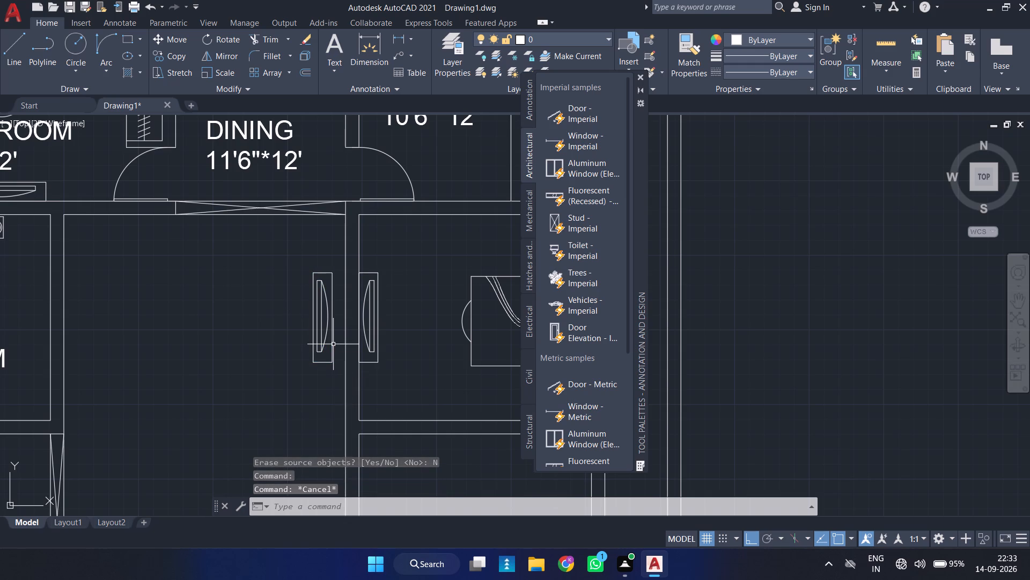
type("SC")
key("space")
left_click(333, 341)
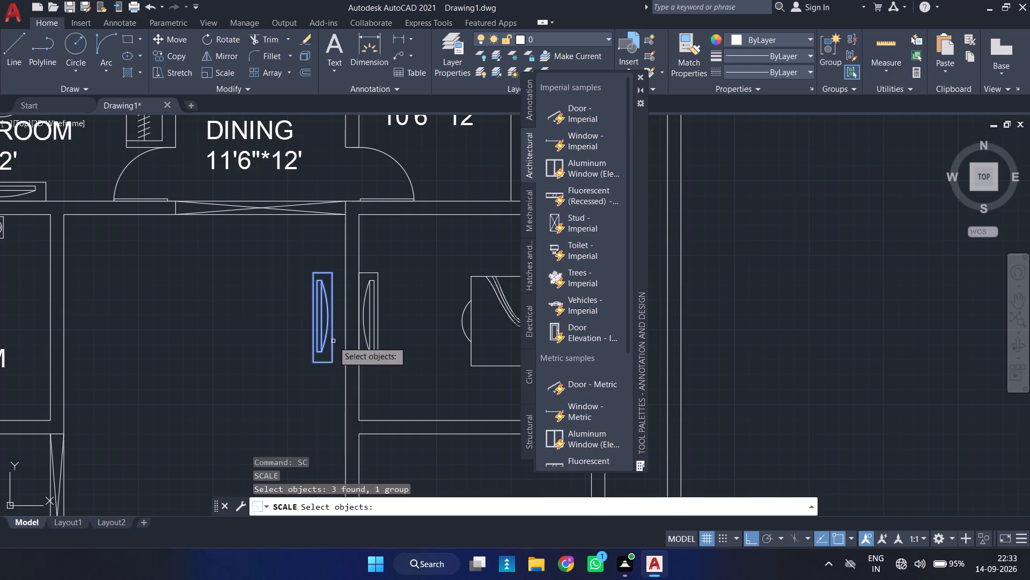
left_click(318, 341)
right_click(317, 342)
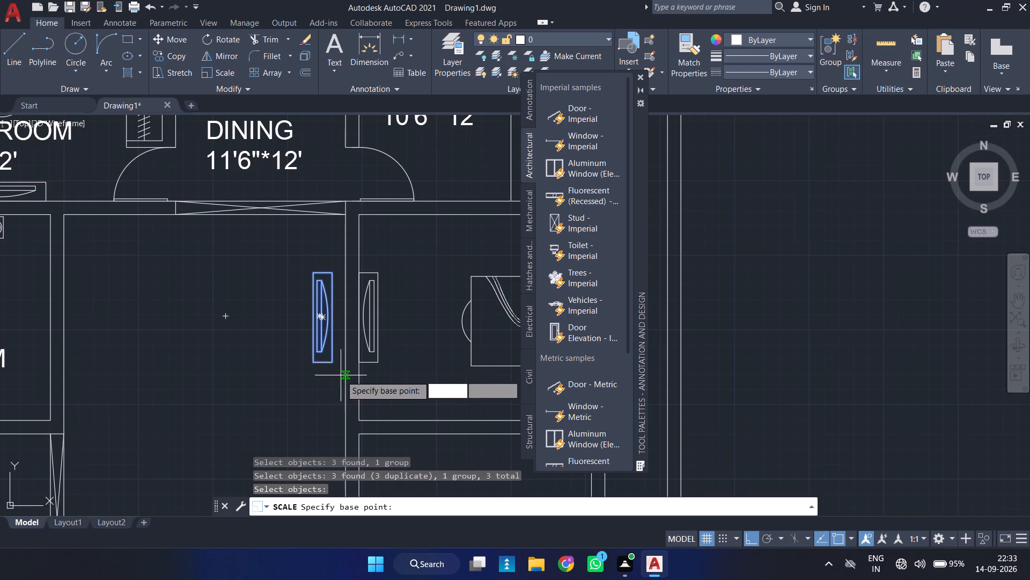
left_click(332, 364)
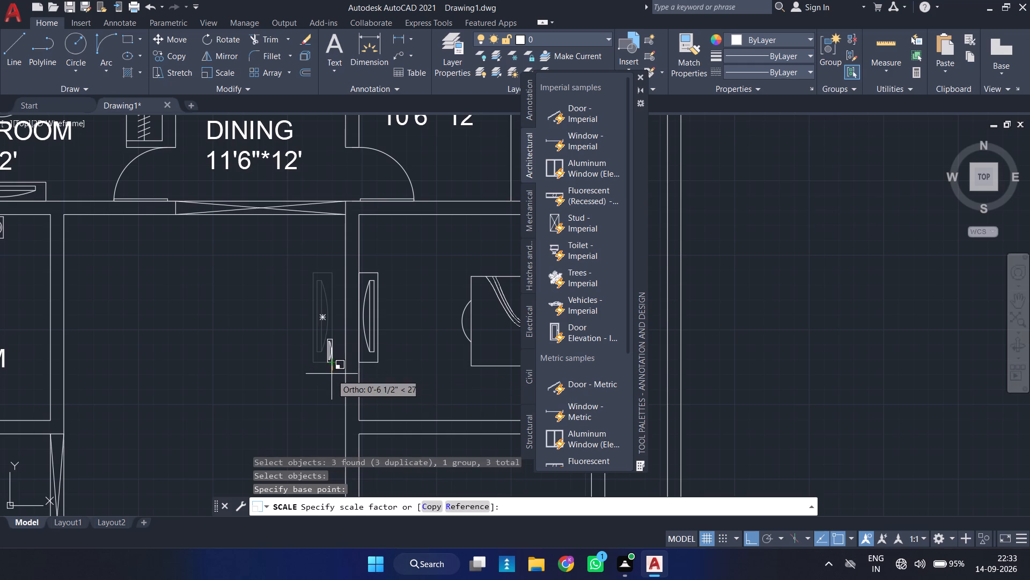
left_click(335, 418)
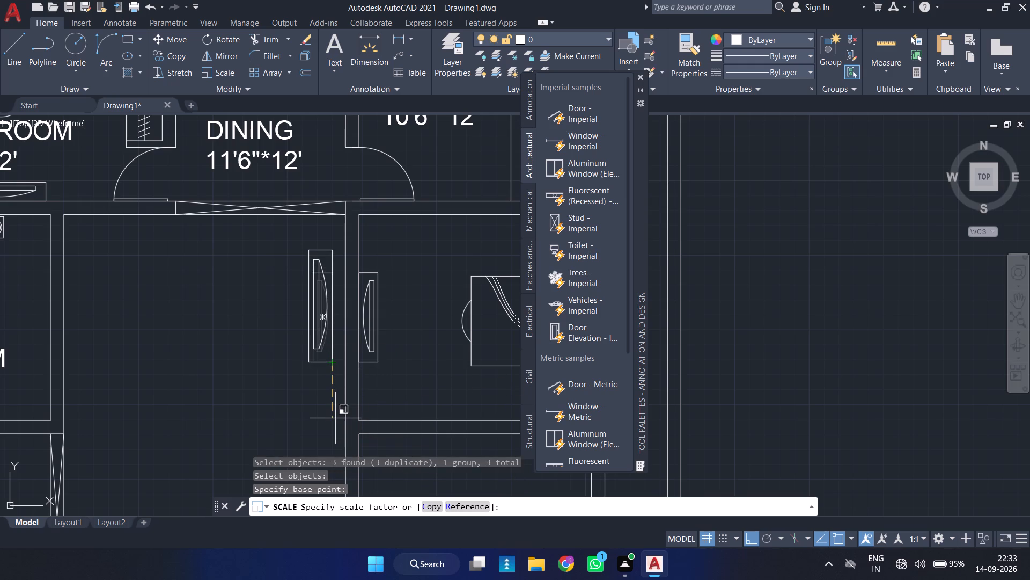
Move the enlarged TV unit down and against the central room's right wall line.
left_click(328, 333)
left_click(324, 309)
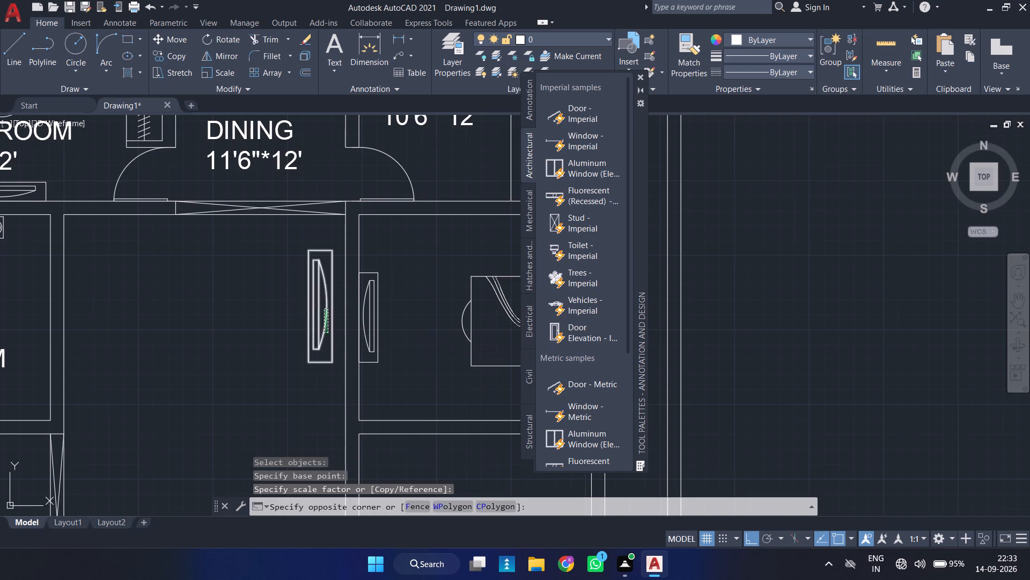
key("m")
key("Return")
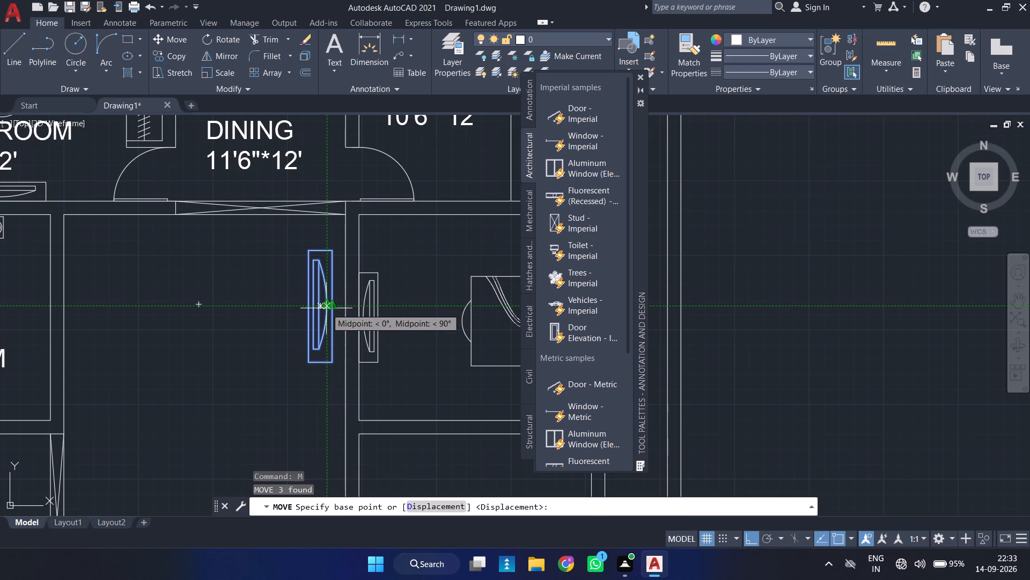
middle_click_drag(345, 310, 306, 290)
left_click(292, 286)
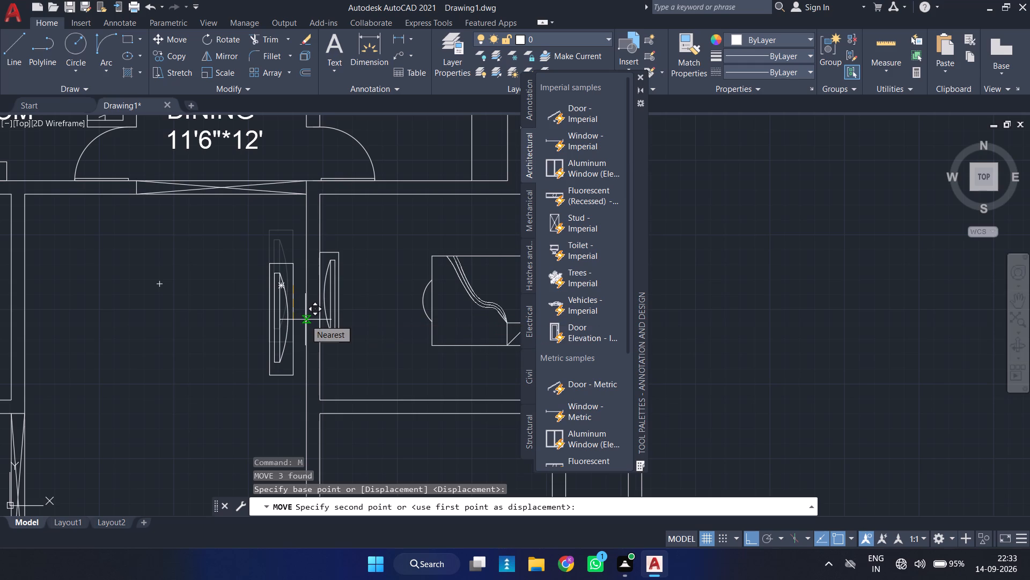
left_click(305, 320)
Insert the Chair - Rocking block from DesignCenter's Home - Space Planner blocks into the empty area right of the plan.
scroll(233, 336, "down", 2)
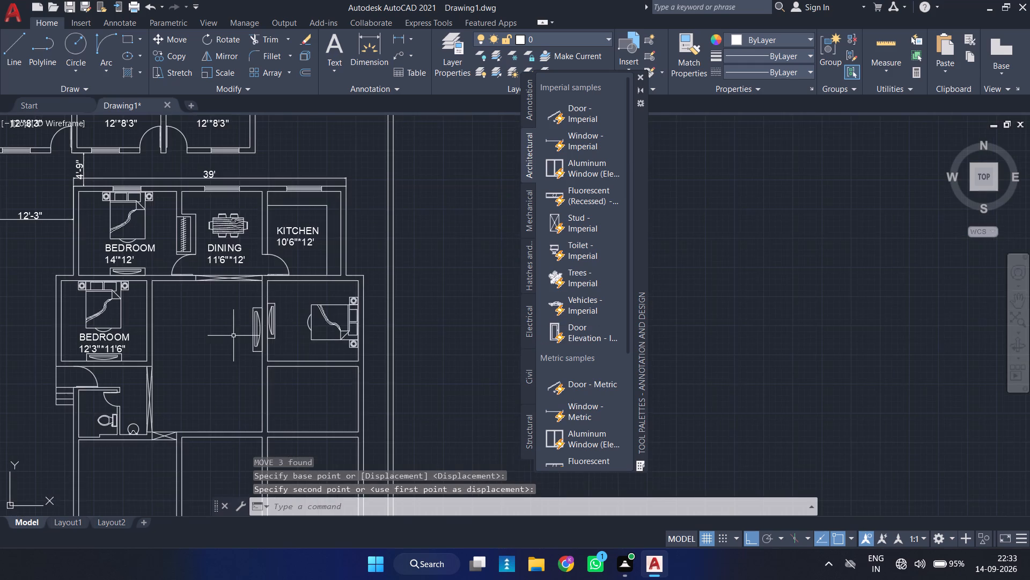
middle_click_drag(233, 336, 369, 281)
scroll(323, 291, "up", 1)
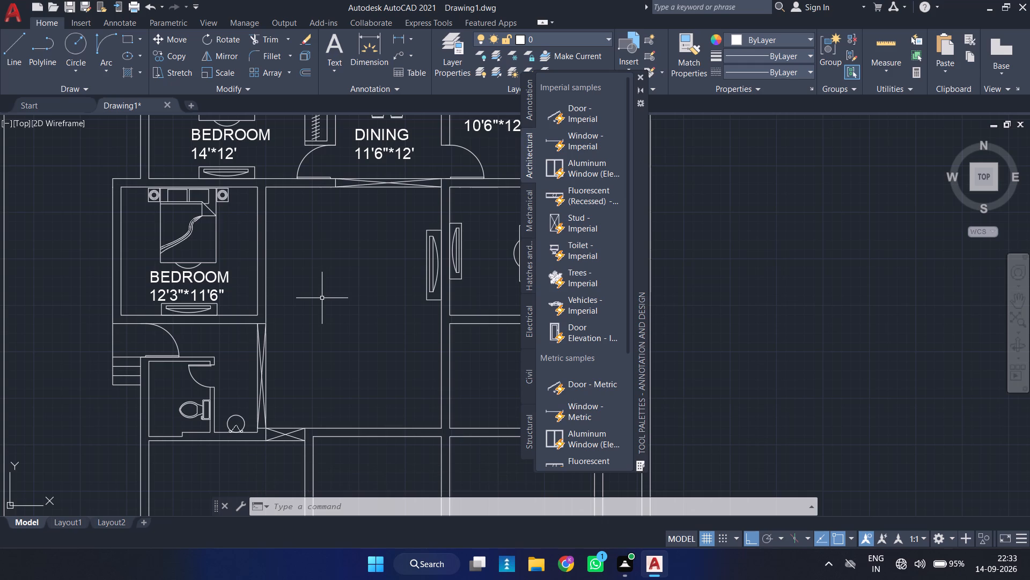
key("ctrl+2")
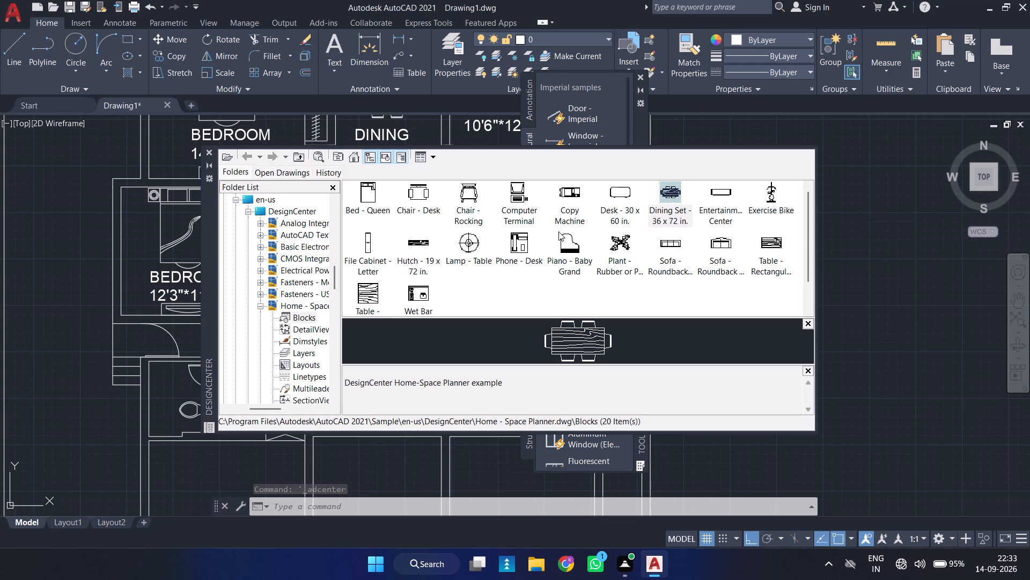
left_click_drag(462, 197, 890, 286)
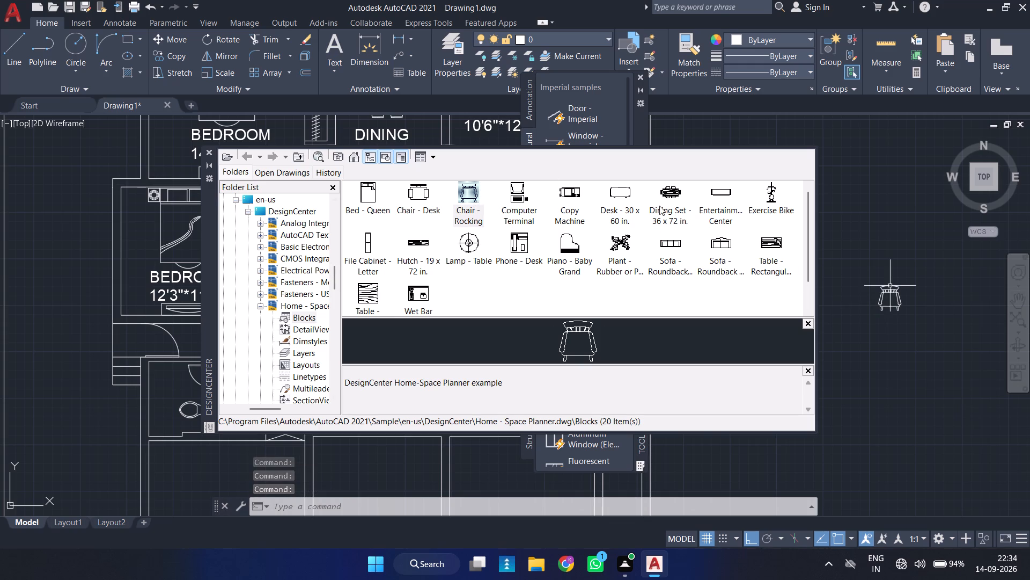
Insert the three-seat Sofa - Roundback block and place it above the rocking chair outside the plan.
left_click_drag(673, 254, 856, 240)
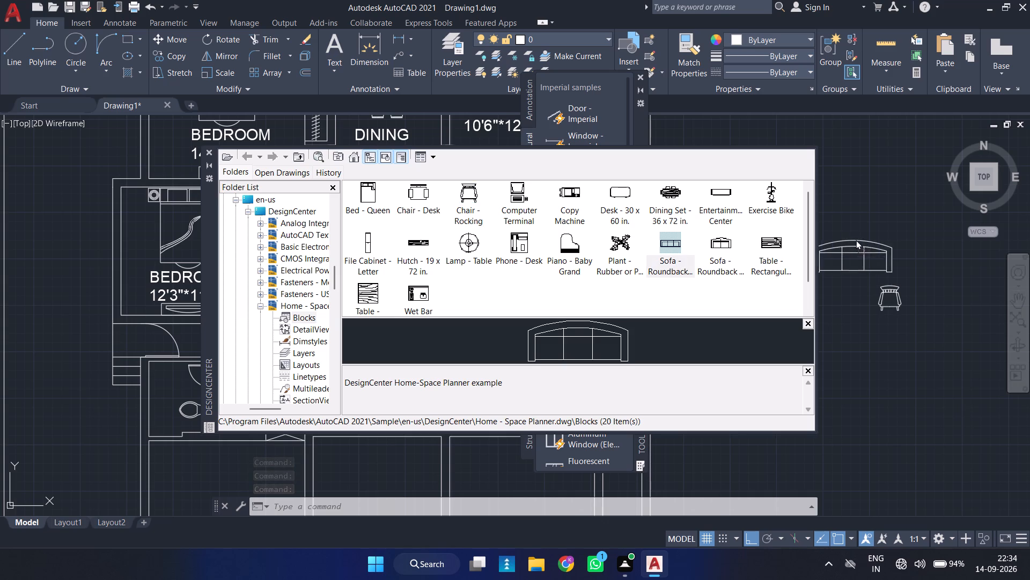
left_click_drag(856, 240, 894, 227)
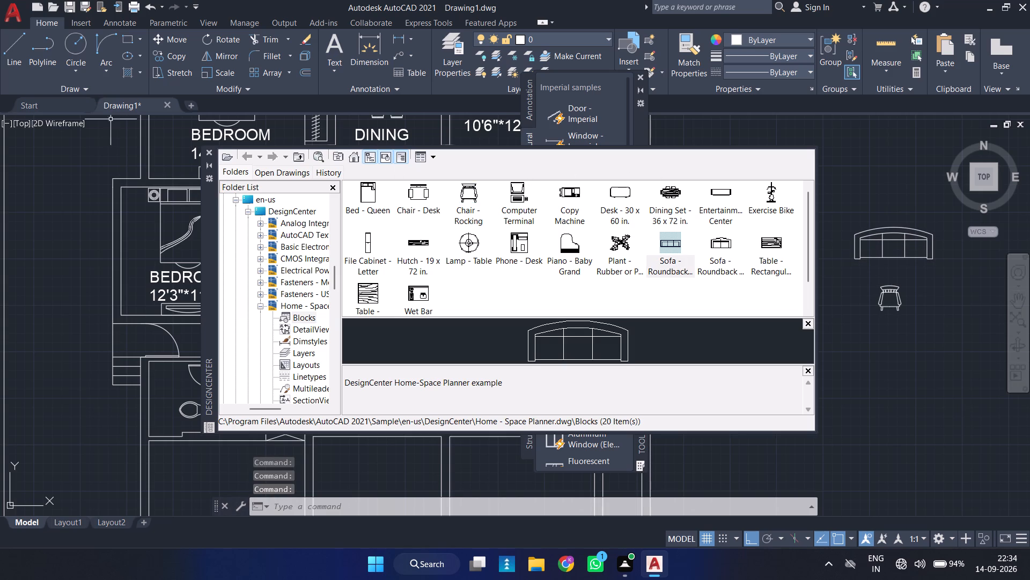
left_click(210, 150)
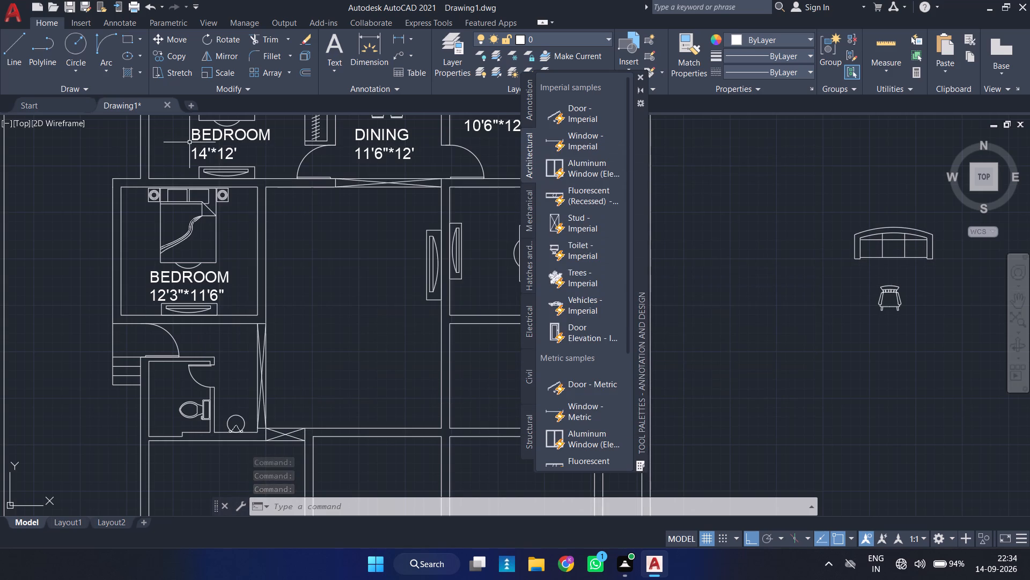
Rotate the three-seat sofa a quarter turn counterclockwise about its back midpoint so its back faces left.
middle_click_drag(849, 310, 507, 317)
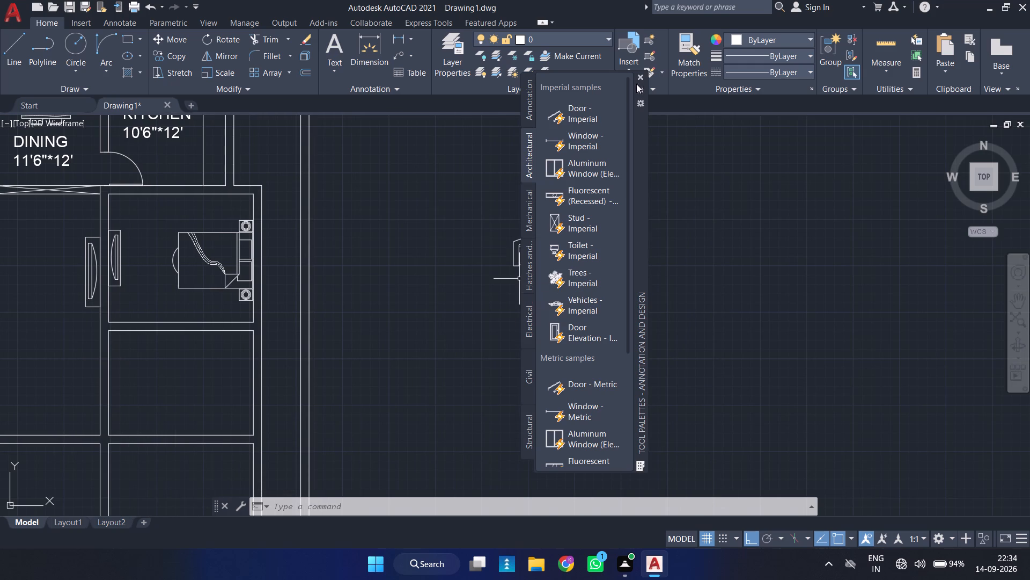
left_click(638, 77)
left_click(544, 241)
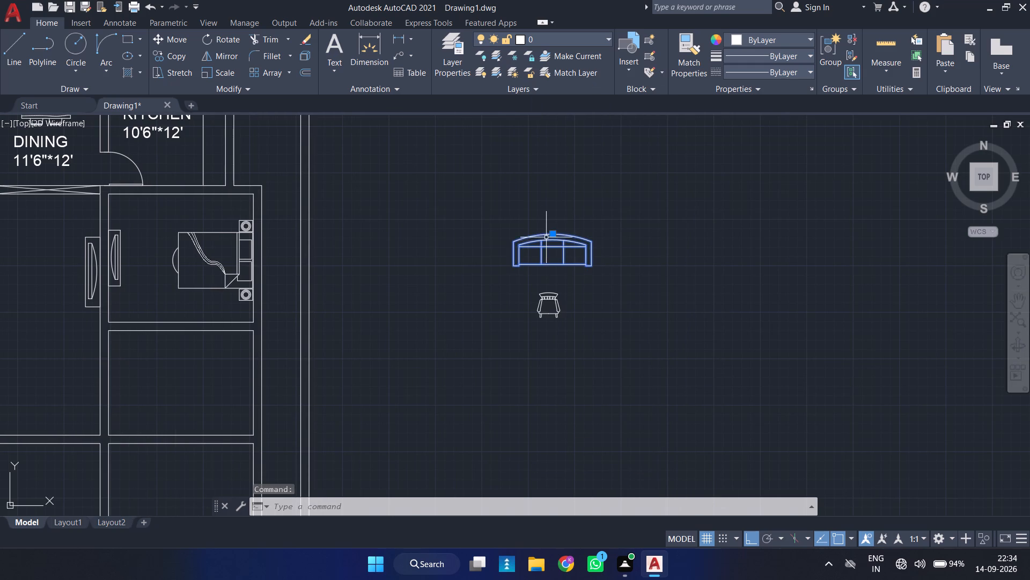
type("RO")
key("Return")
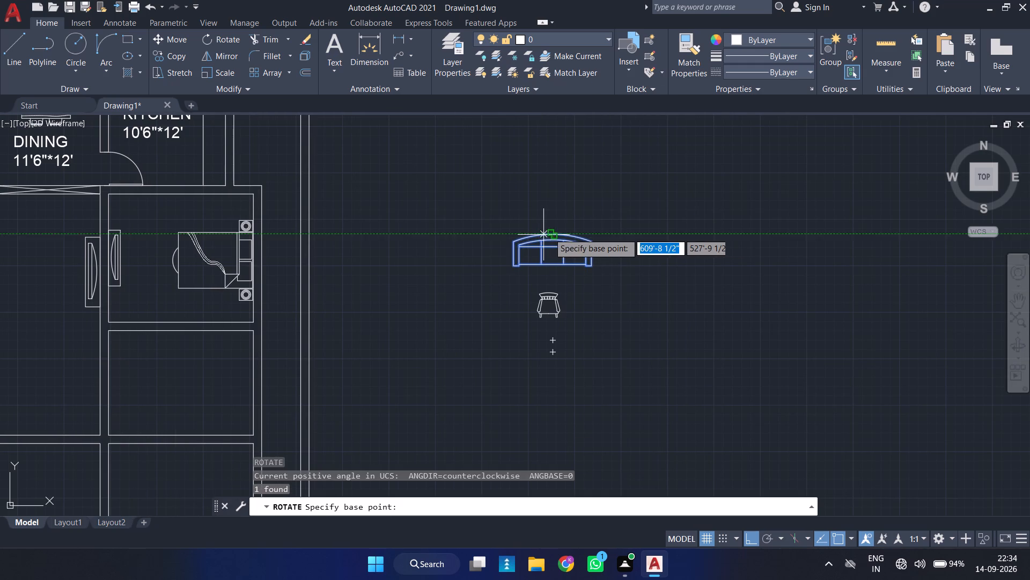
left_click(553, 233)
left_click(514, 173)
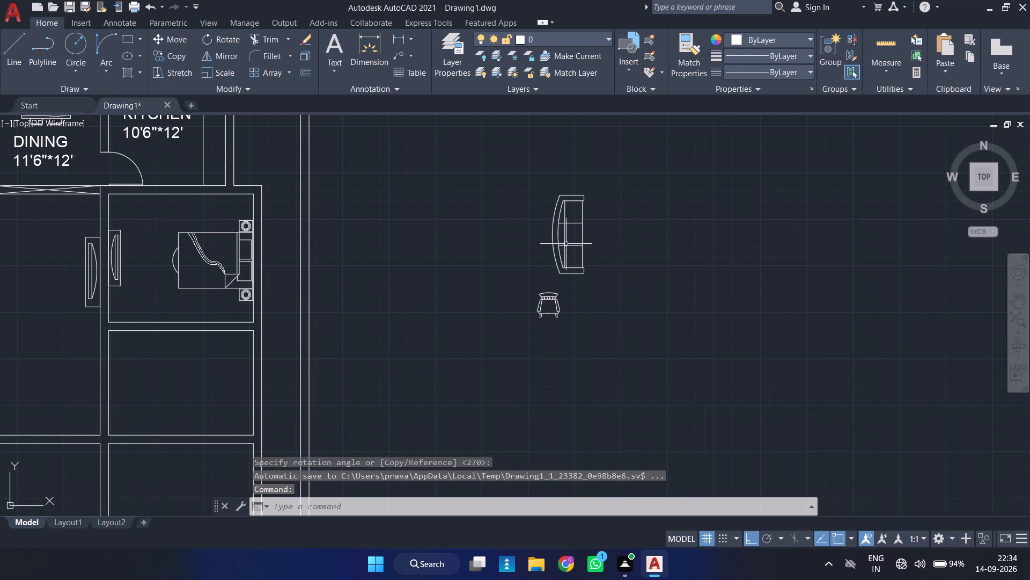
Move the rocking chair straight up from below the rotated sofa to just above the sofa's upper end.
middle_click_drag(742, 329, 634, 350)
left_click(467, 318)
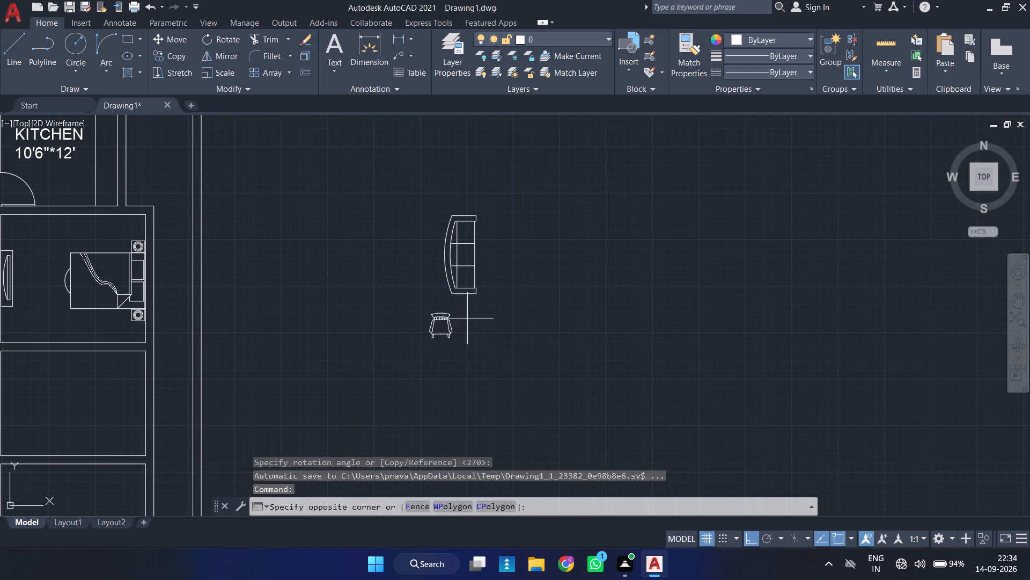
left_click(428, 331)
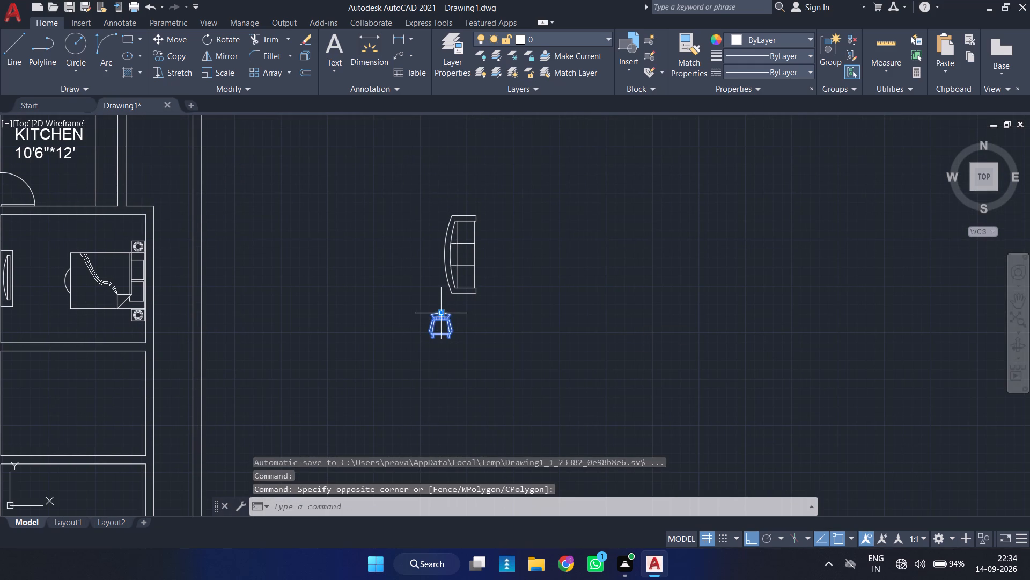
left_click(444, 313)
scroll(497, 202, "up", 2)
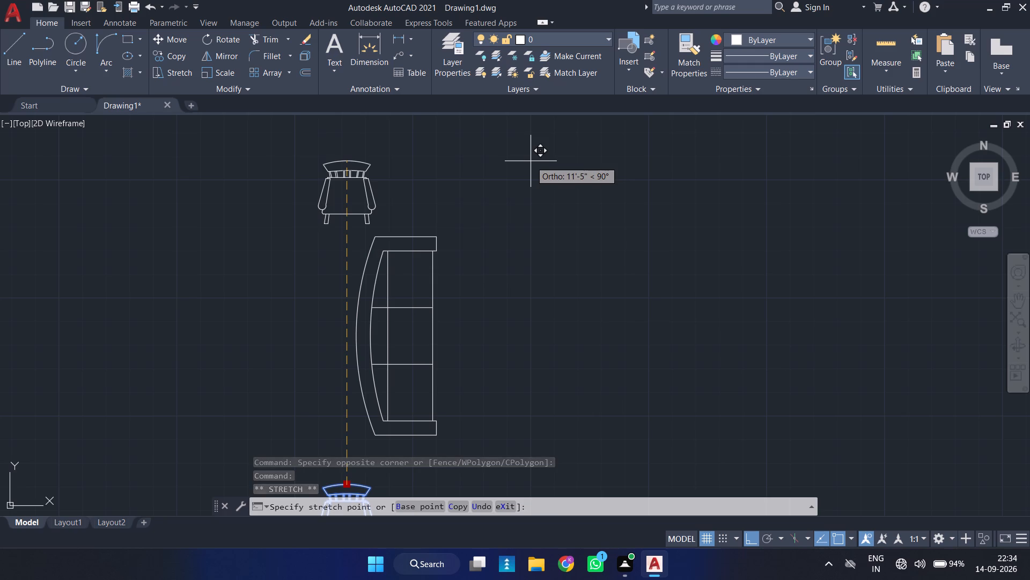
left_click(532, 182)
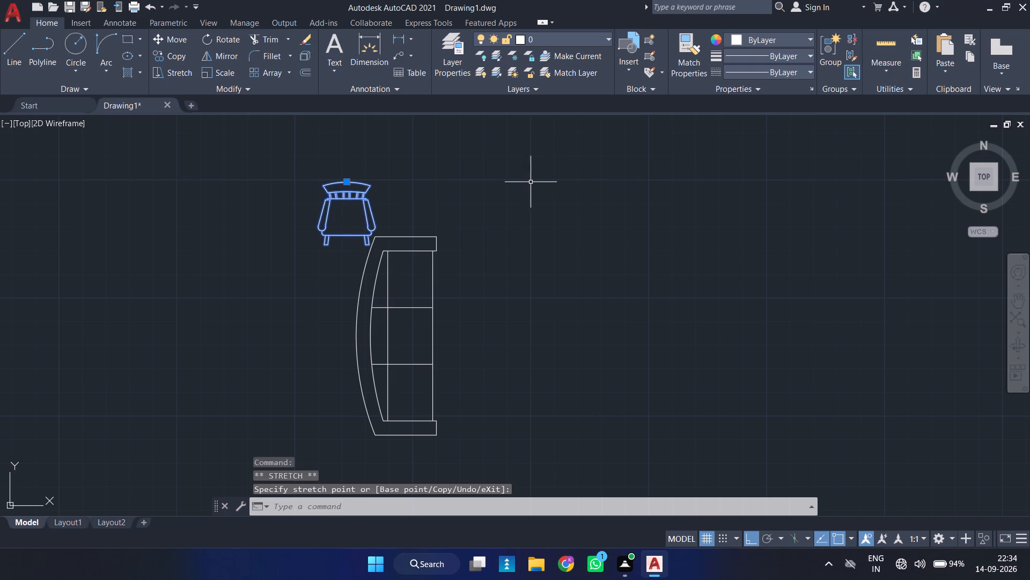
Copy the rocking chair twice horizontally to the right, about 5'-7" and 8'-0" from the original.
type("CO")
key("Return")
left_click(346, 183)
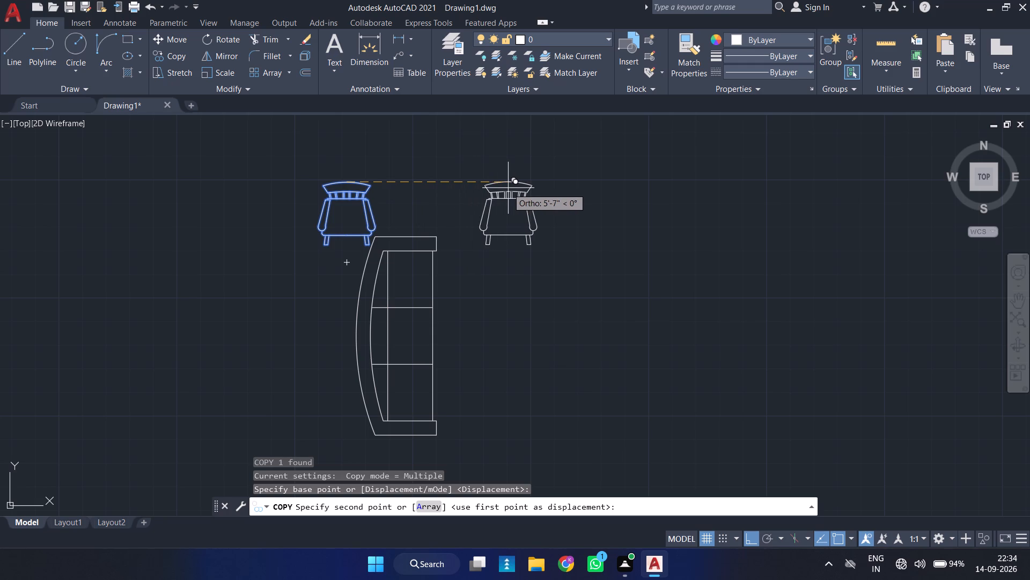
left_click(508, 188)
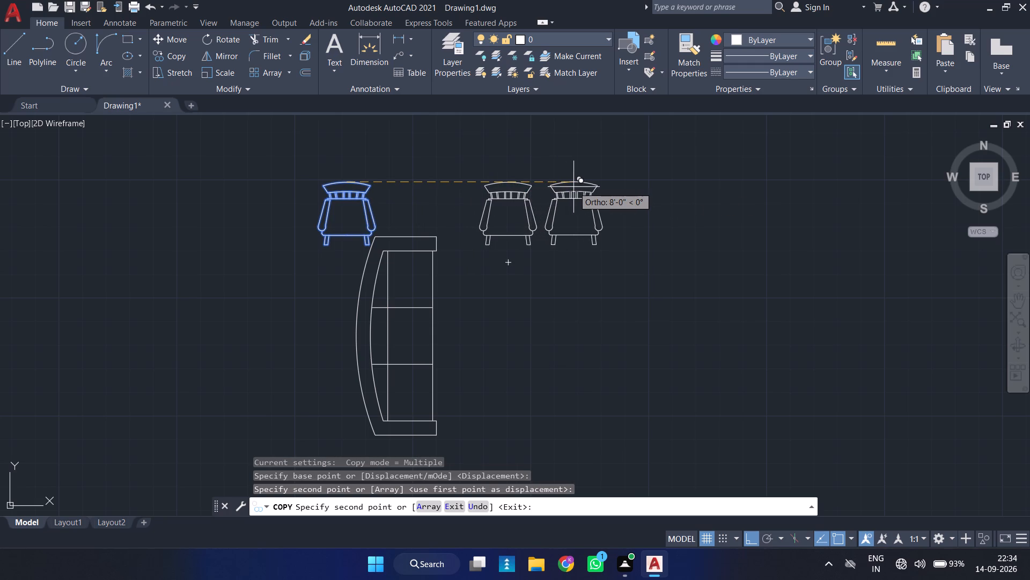
left_click(574, 187)
key("Escape")
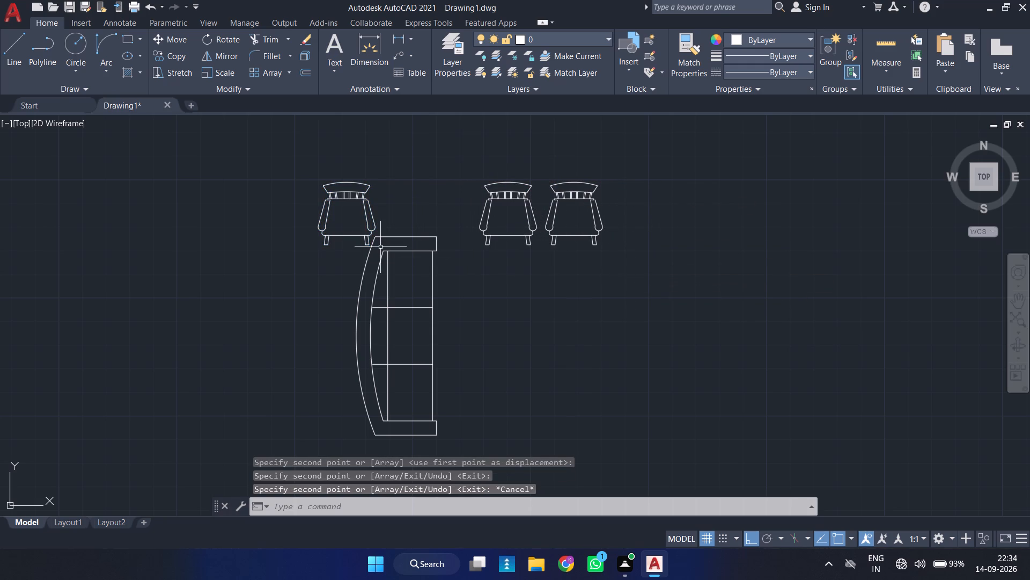
Erase the original rocking chair at the sofa's upper end.
left_click(377, 211)
left_click(342, 215)
key("Delete")
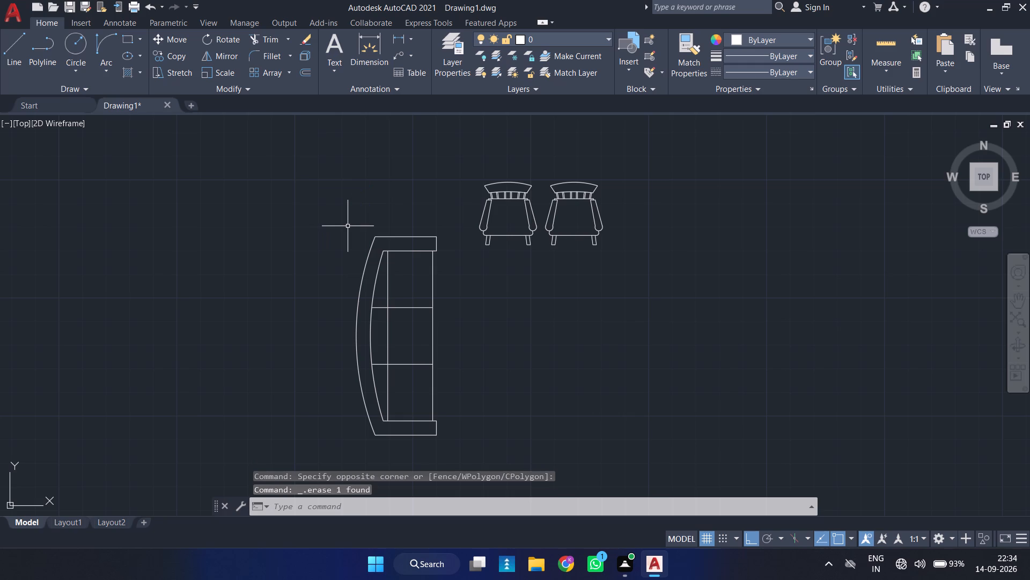
Shift the left rocking chair about 3" to the left to widen the gap between the two chairs.
scroll(424, 298, "down", 2)
scroll(464, 351, "down", 3)
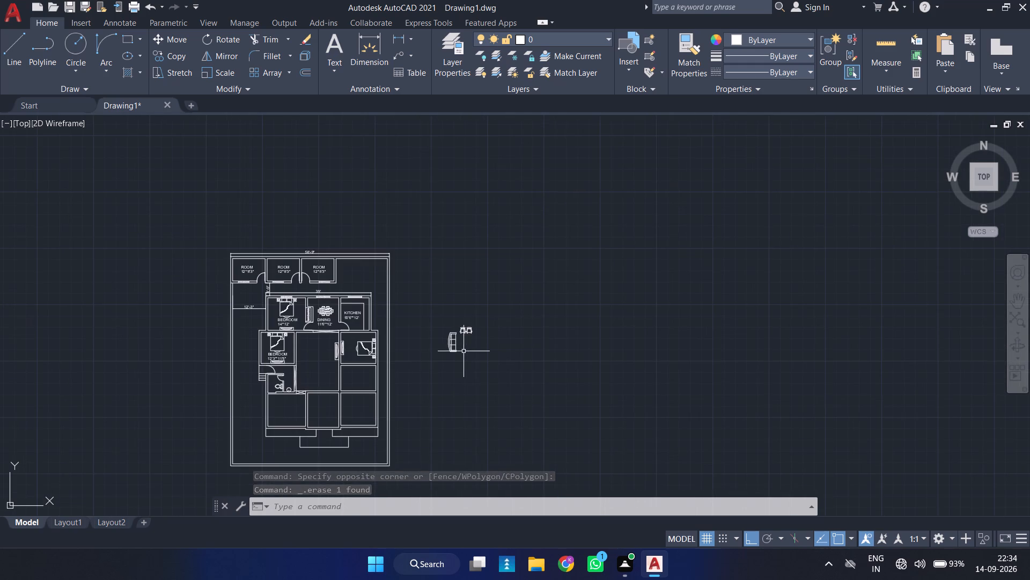
middle_click_drag(461, 353, 364, 331)
scroll(365, 328, "up", 4)
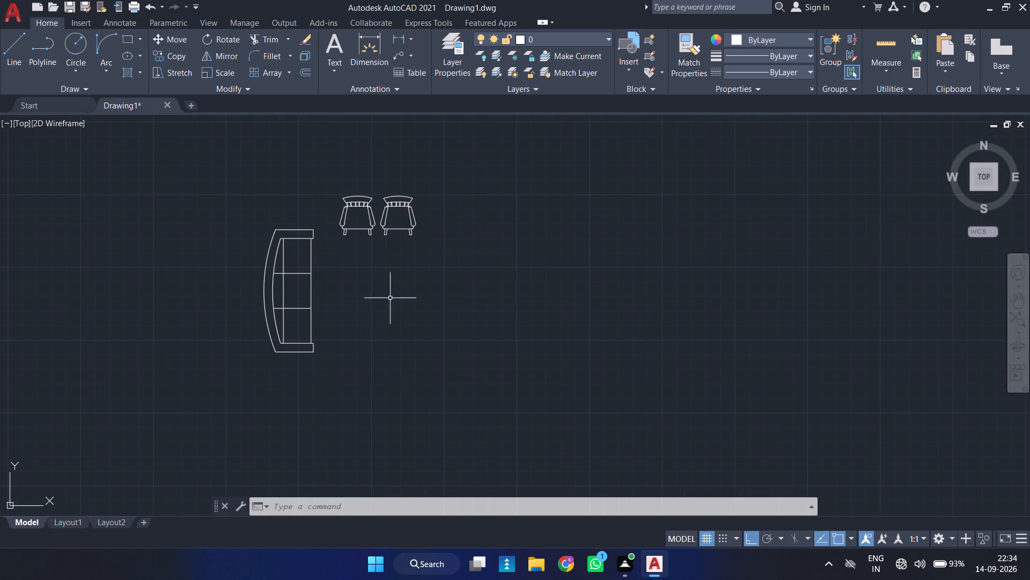
left_click(363, 224)
left_click(345, 221)
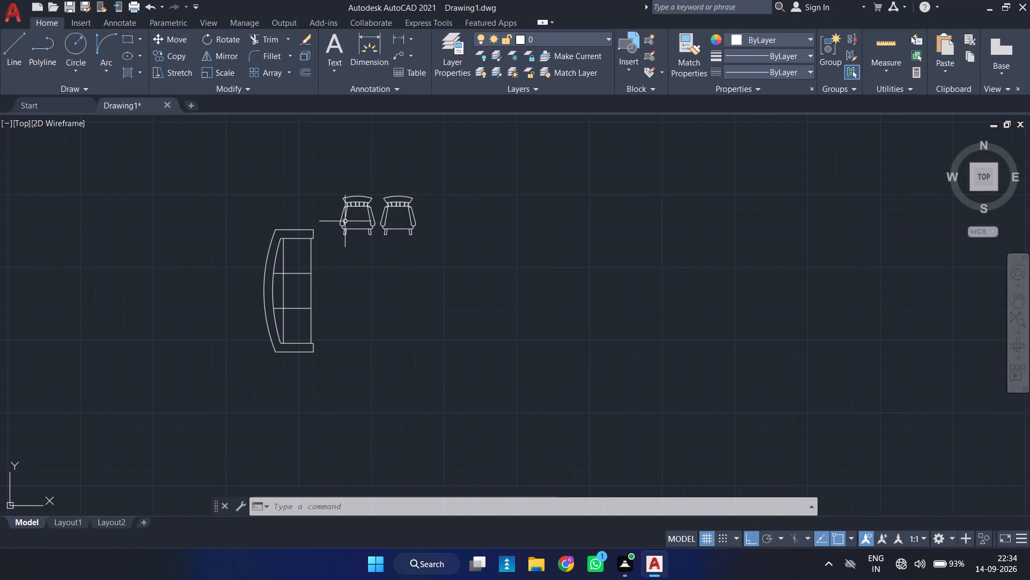
left_click(345, 218)
left_click(358, 192)
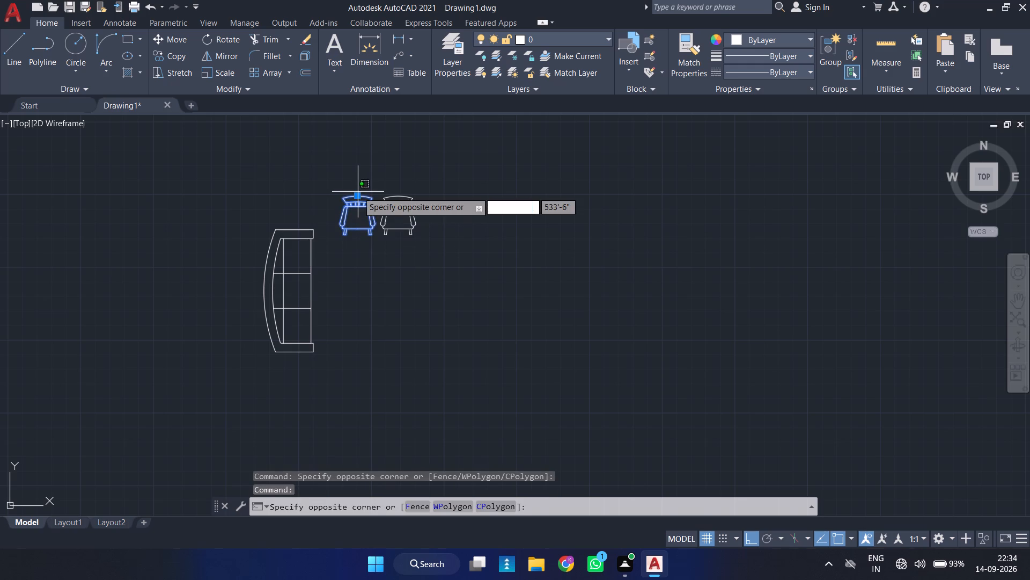
left_click(357, 196)
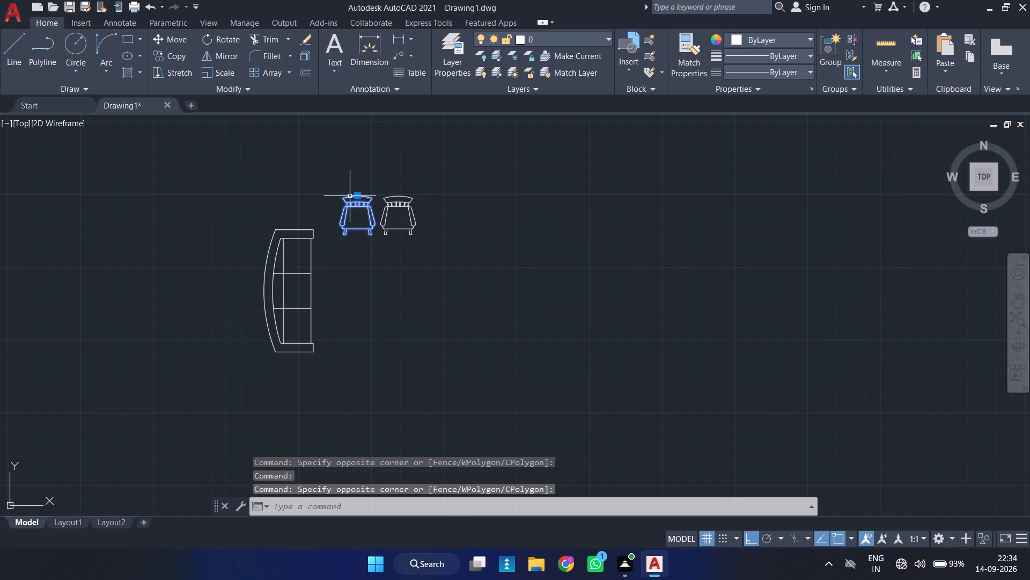
scroll(350, 196, "up", 2)
left_click(366, 197)
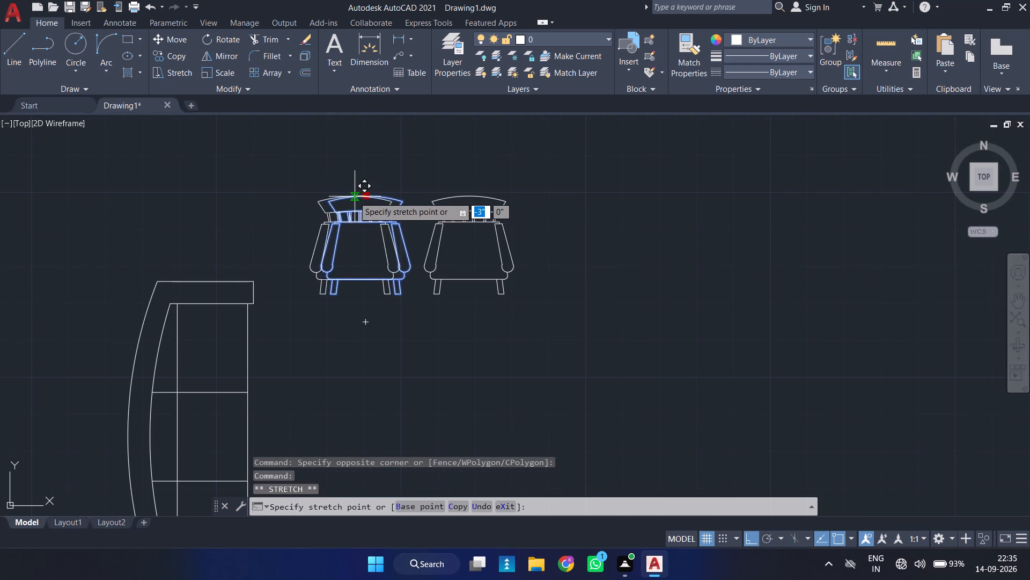
left_click(353, 197)
scroll(365, 197, "down", 2)
middle_click_drag(380, 273, 376, 265)
key("Escape")
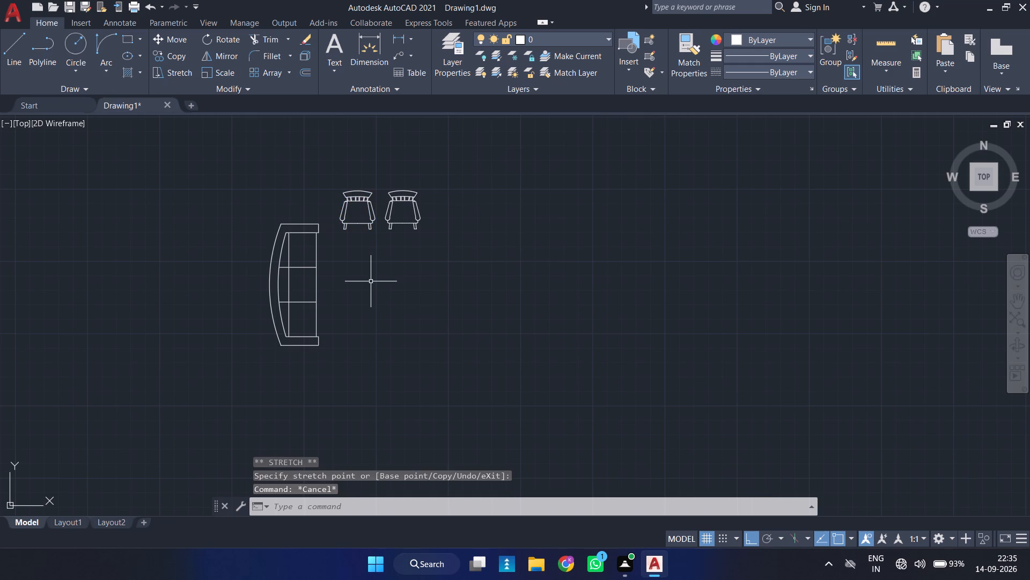
Mirror both rocking chairs across a horizontal line through the midpoint of the sofa's front edge, keeping the originals.
type("MI")
key("Return")
left_click(446, 185)
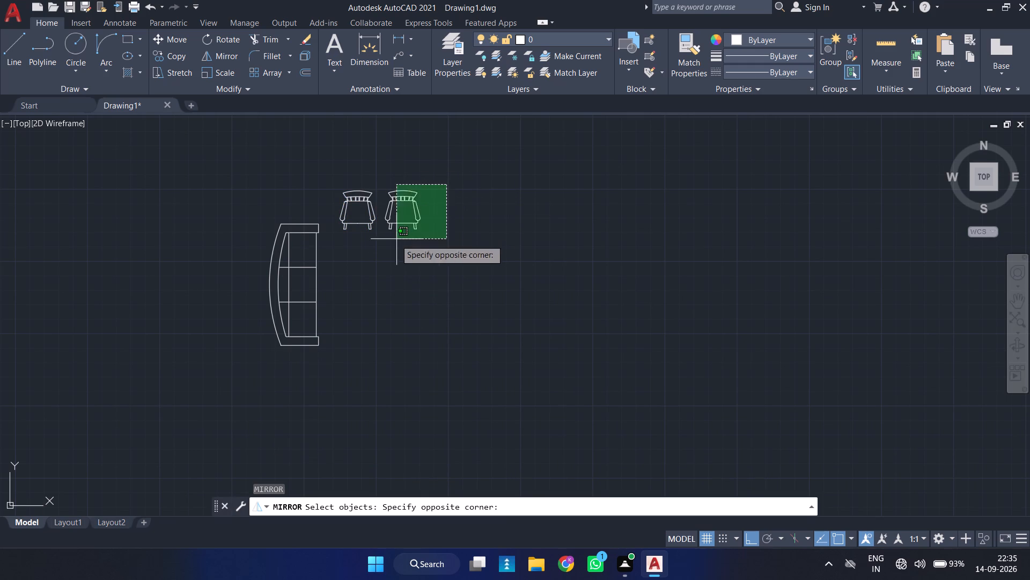
left_click(342, 255)
right_click(342, 251)
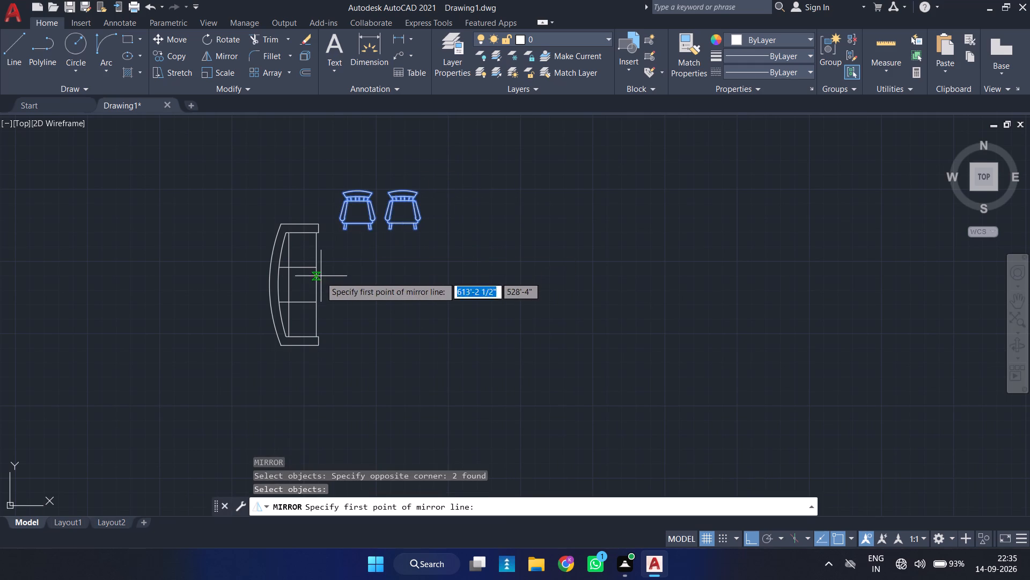
left_click(315, 282)
left_click(484, 288)
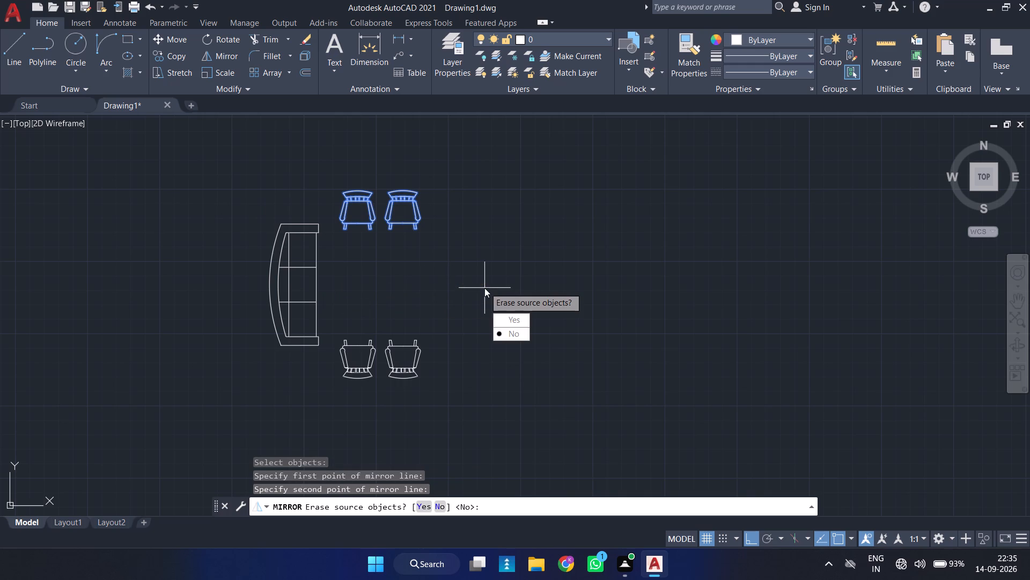
left_click_drag(510, 333, 484, 287)
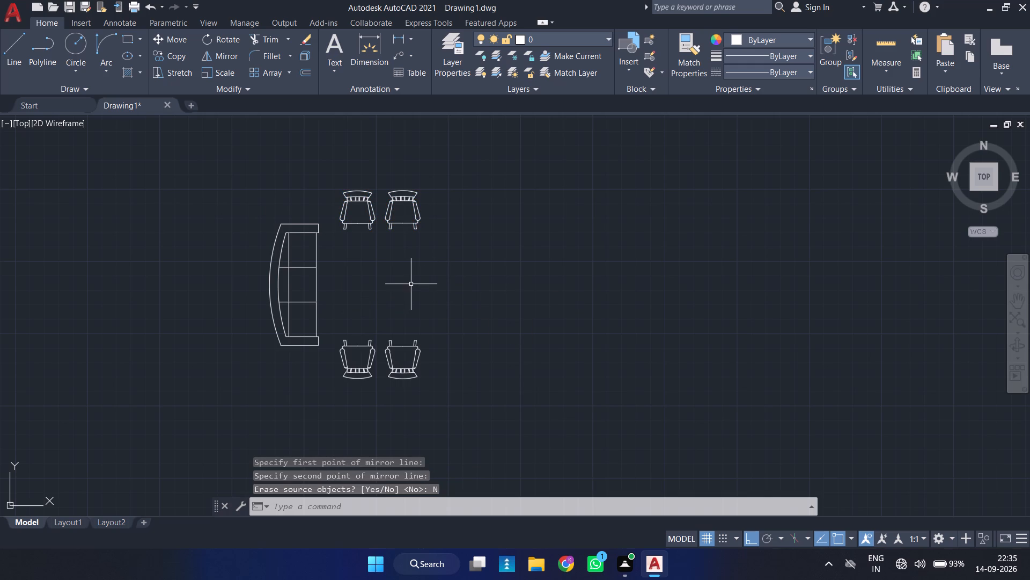
Draw a rectangular center table about 1'-8" by 2'-10" in front of the sofa, between the chair pairs.
scroll(407, 283, "up", 1)
type("REC")
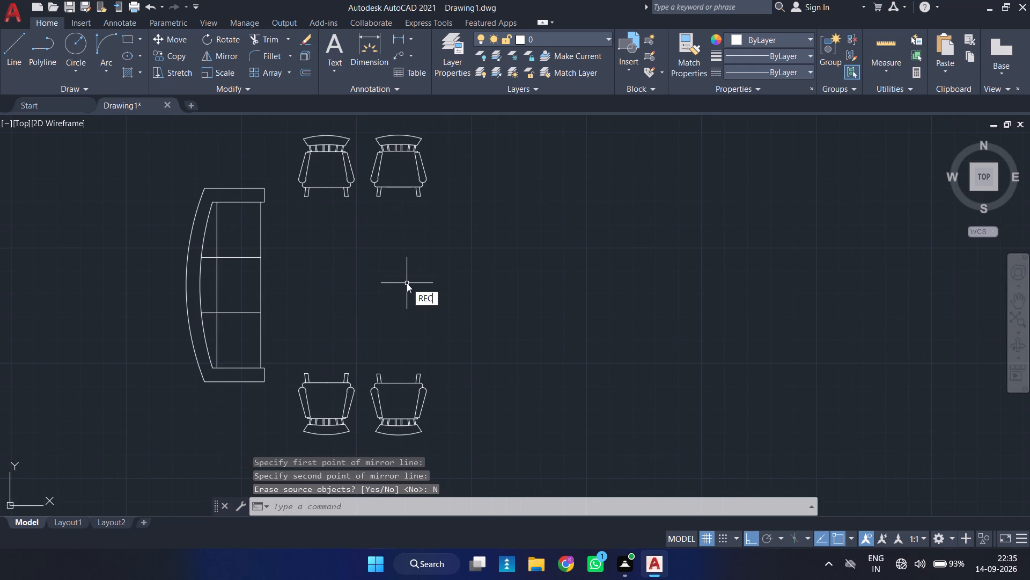
key("Return")
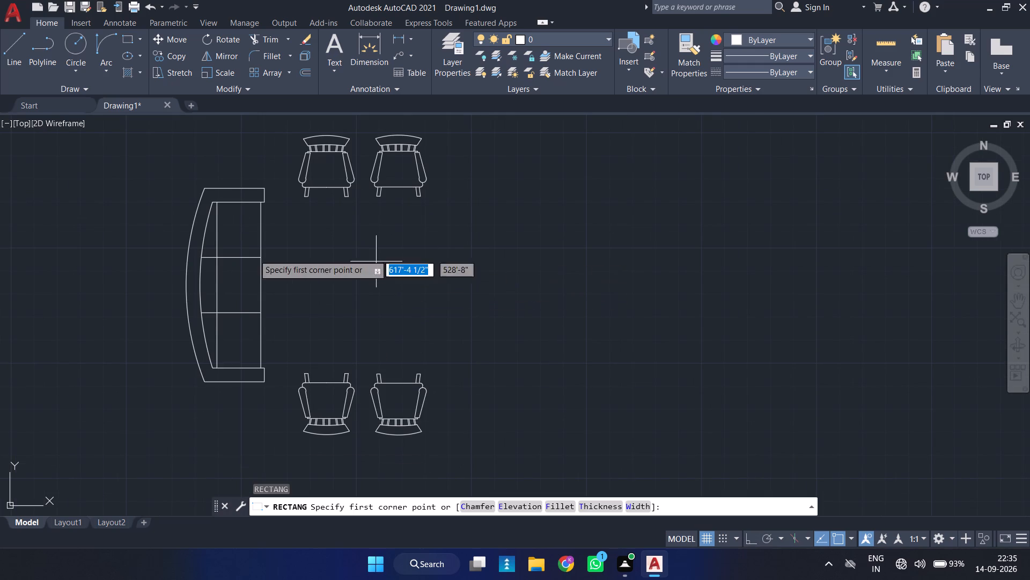
left_click(323, 241)
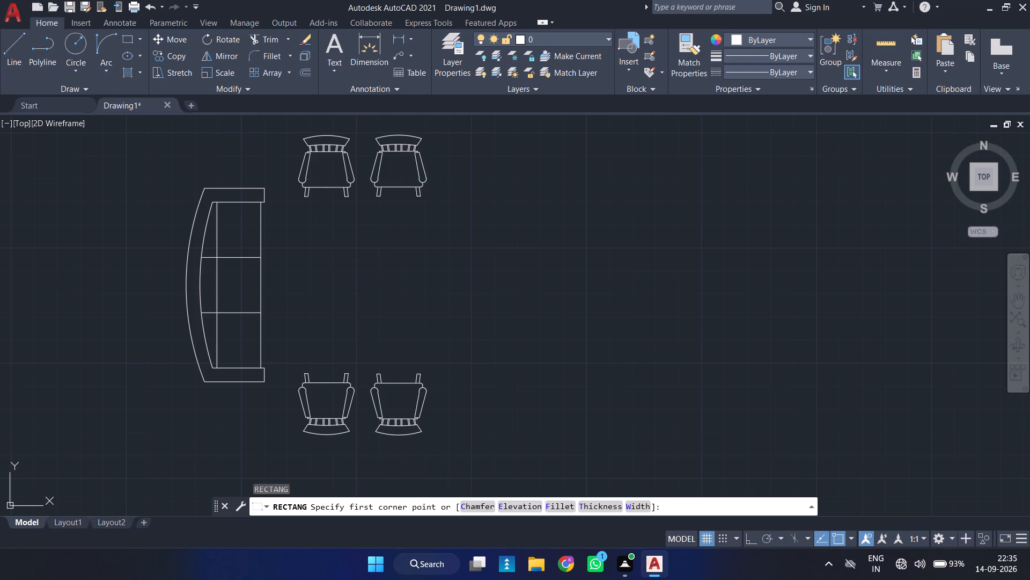
left_click(369, 323)
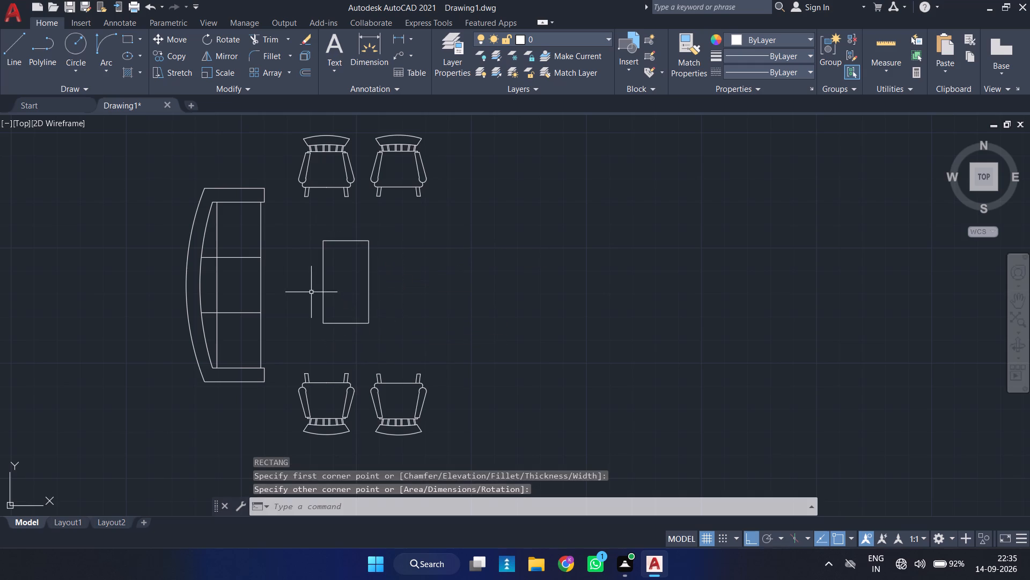
Move the table rectangle vertically so its left edge's midpoint aligns with the midpoint of the sofa's front edge.
left_click(323, 288)
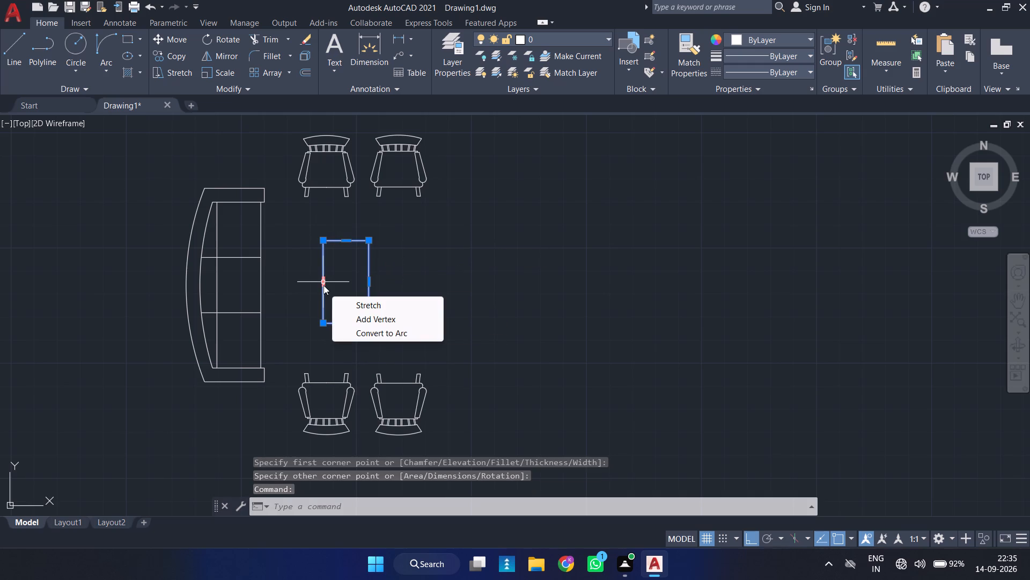
left_click(323, 285)
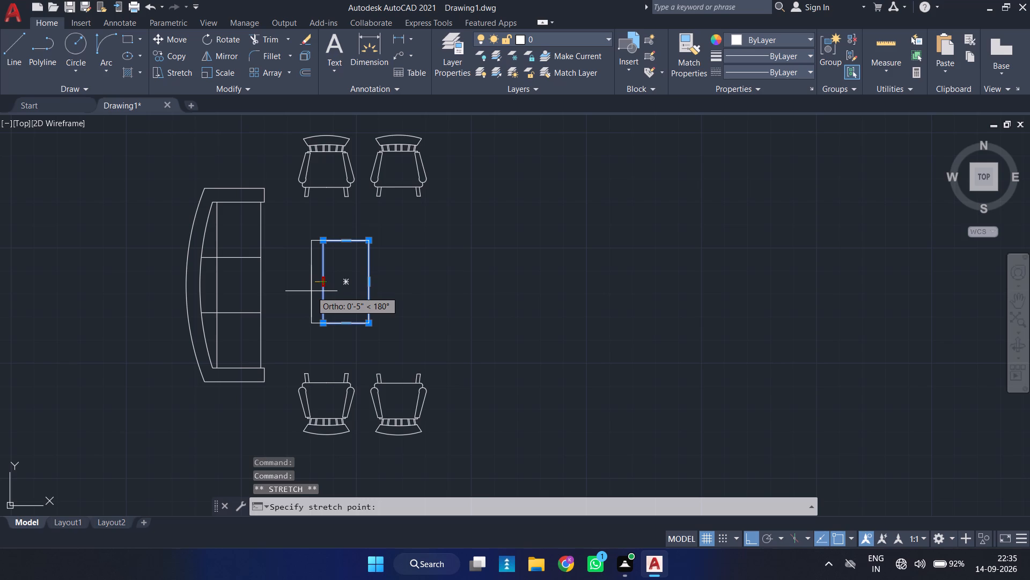
key("Escape")
key("m")
key("Return")
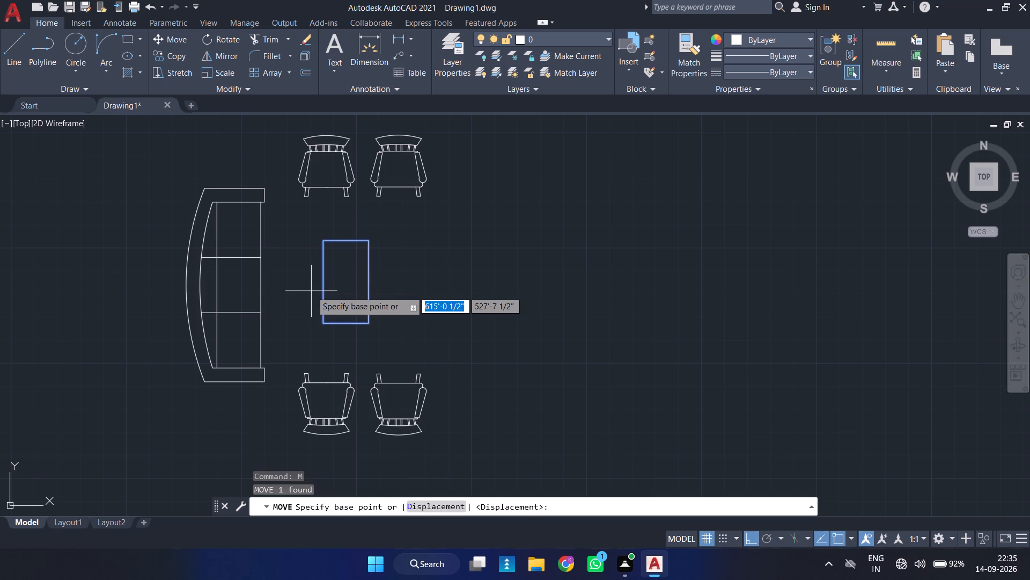
left_click(324, 284)
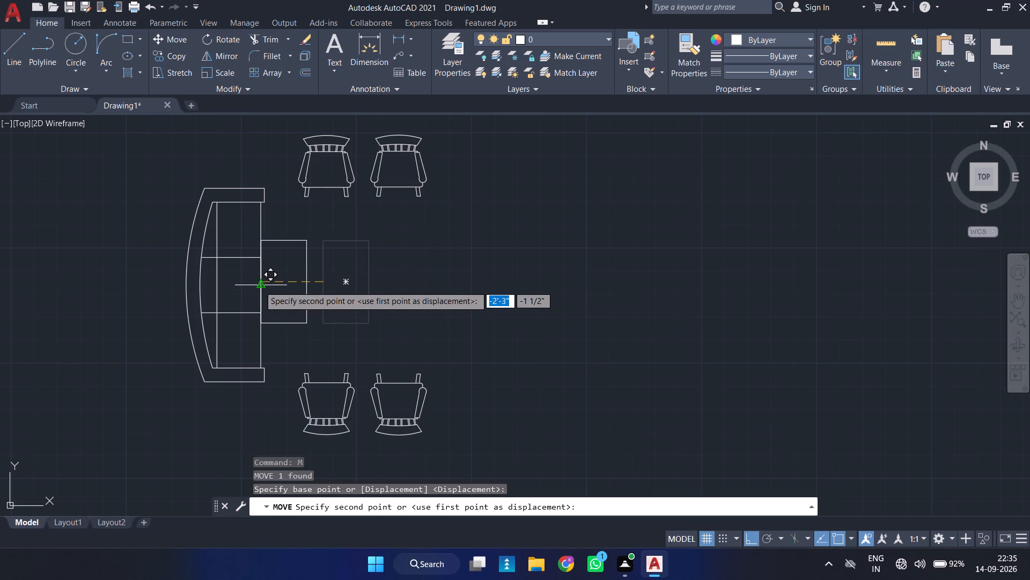
left_click(332, 286)
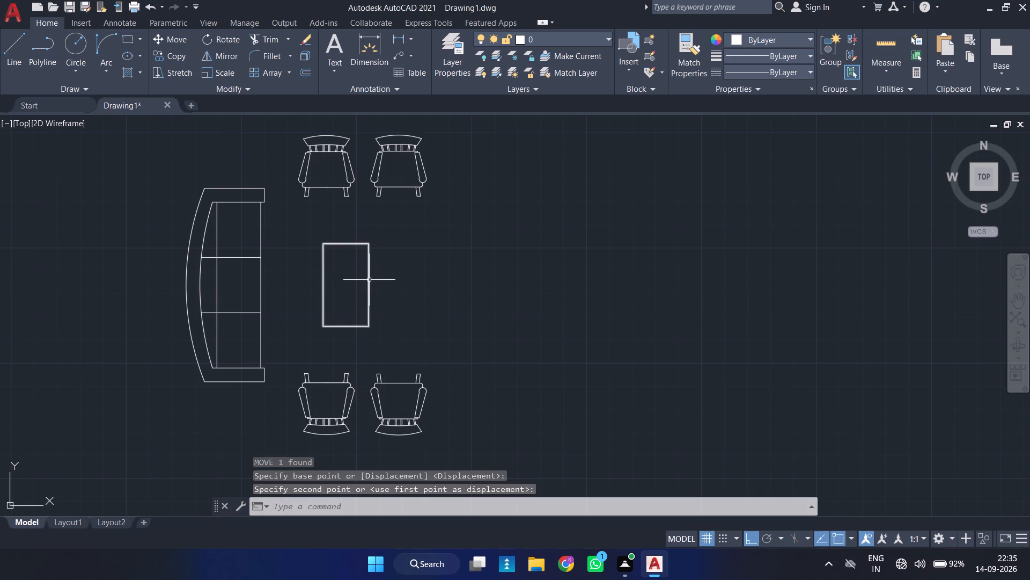
scroll(375, 276, "down", 1)
scroll(373, 282, "up", 1)
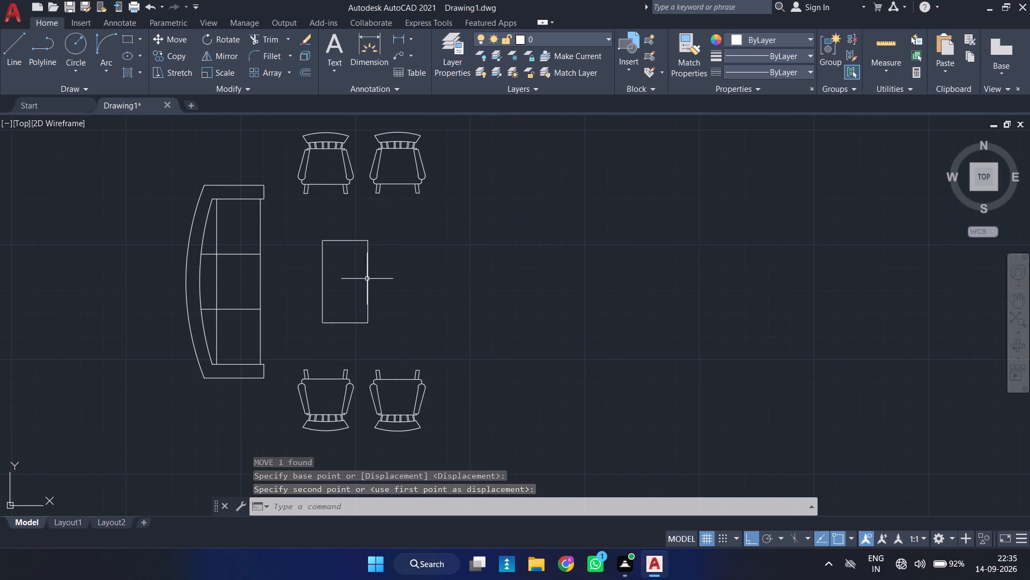
Move the center table horizontally a few inches farther away from the sofa.
left_click(369, 279)
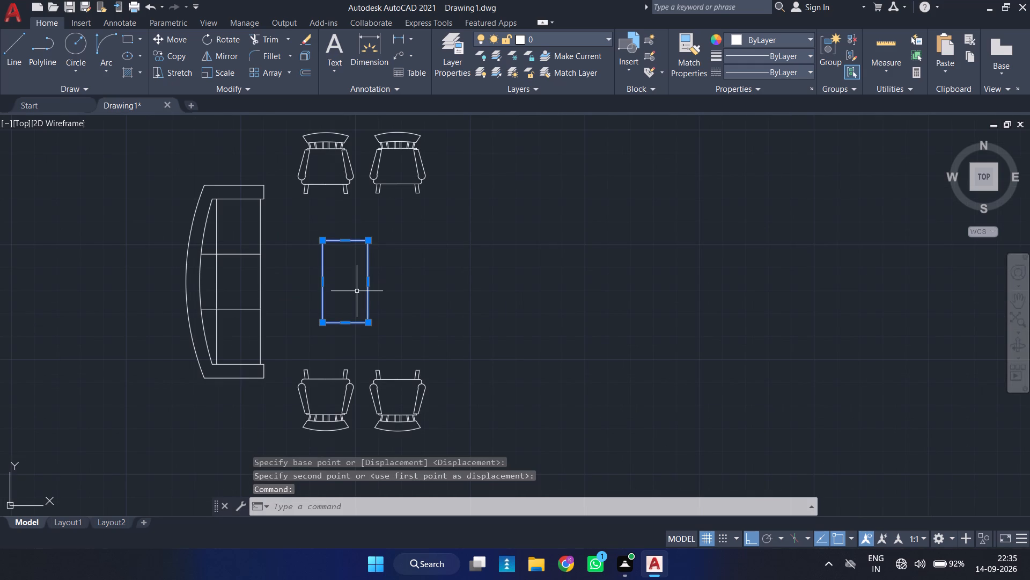
key("m")
key("Return")
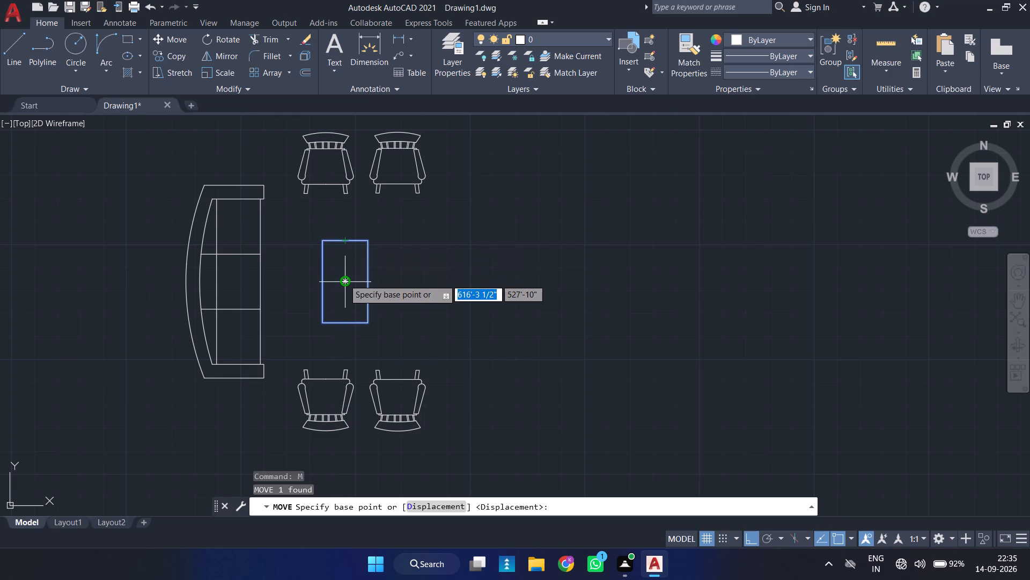
left_click(344, 279)
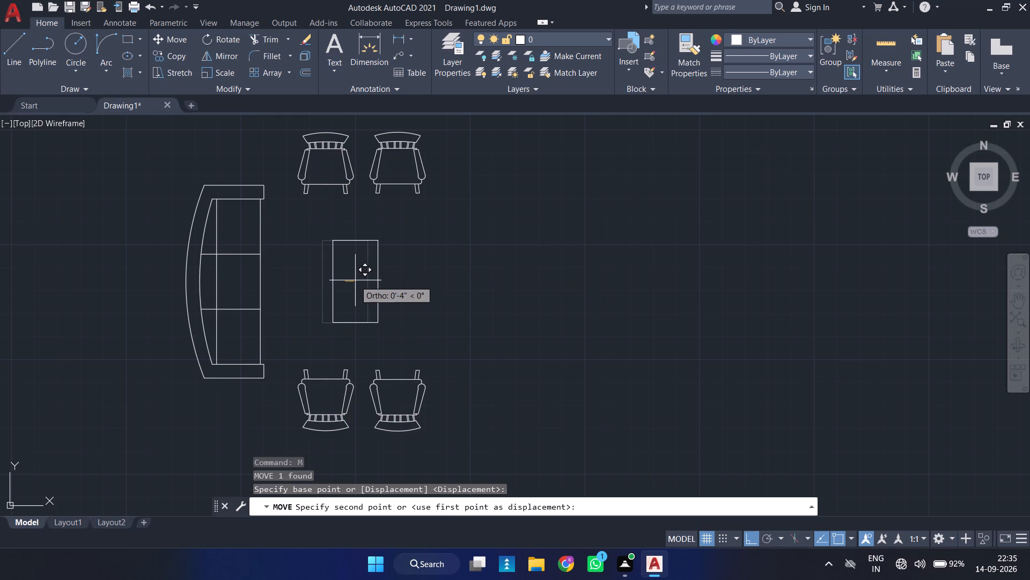
left_click(357, 280)
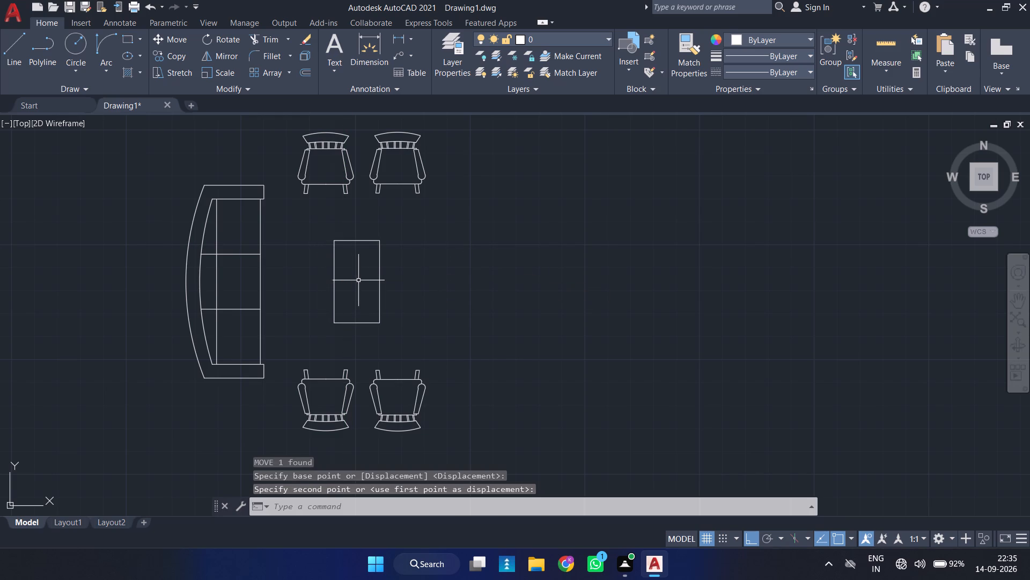
Offset the table rectangle by 0.5" once outward and once inward.
key("o")
key("Return")
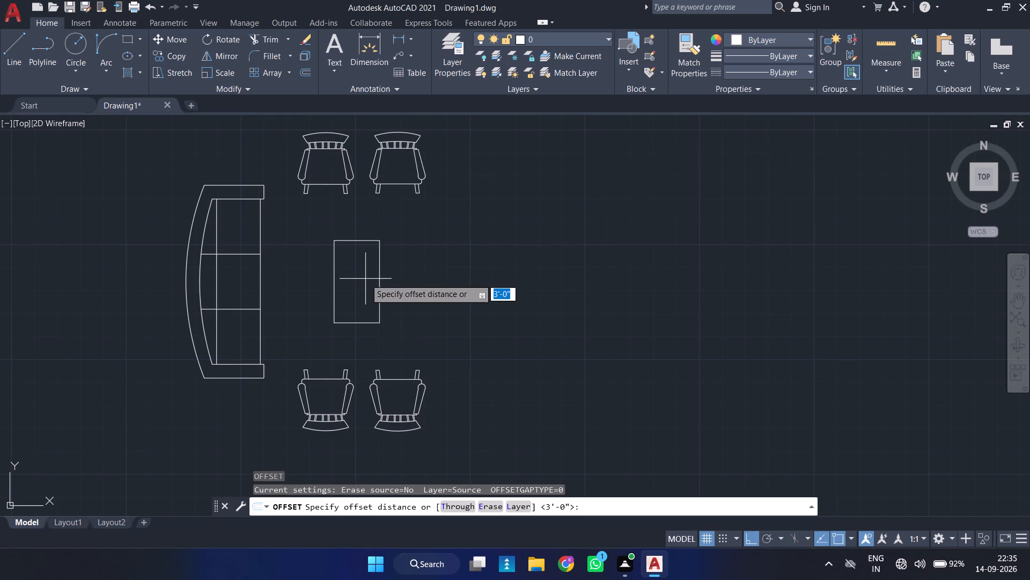
type("0.5")
key("Return")
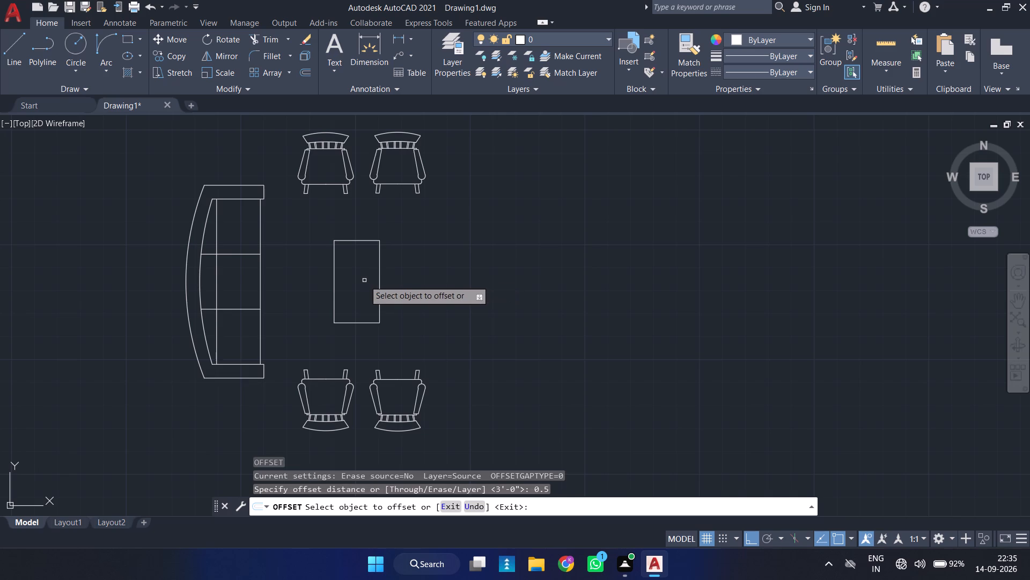
left_click(360, 241)
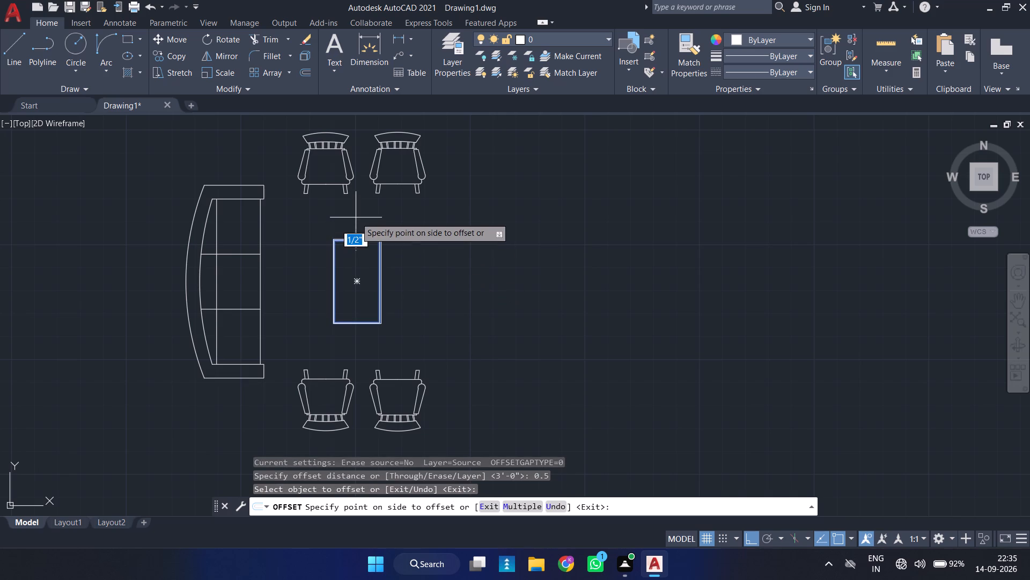
left_click(356, 218)
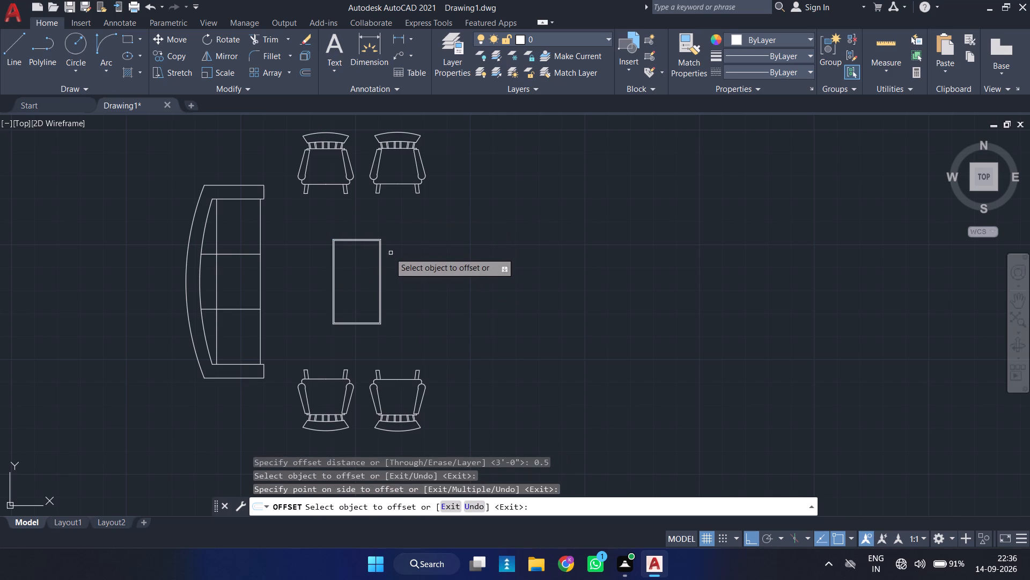
scroll(372, 269, "up", 1)
scroll(333, 228, "up", 2)
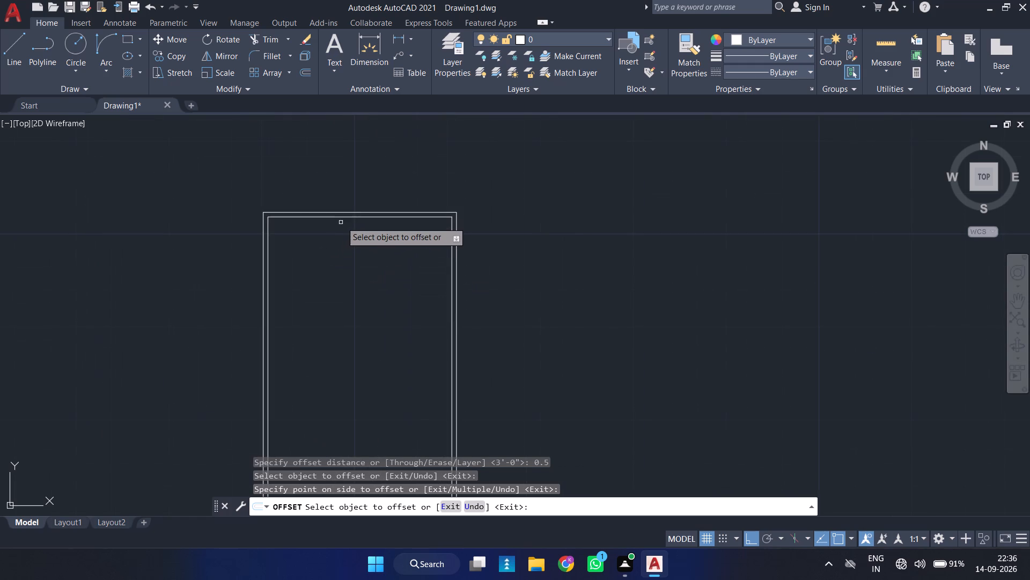
left_click(348, 217)
left_click(349, 253)
scroll(354, 248, "down", 3)
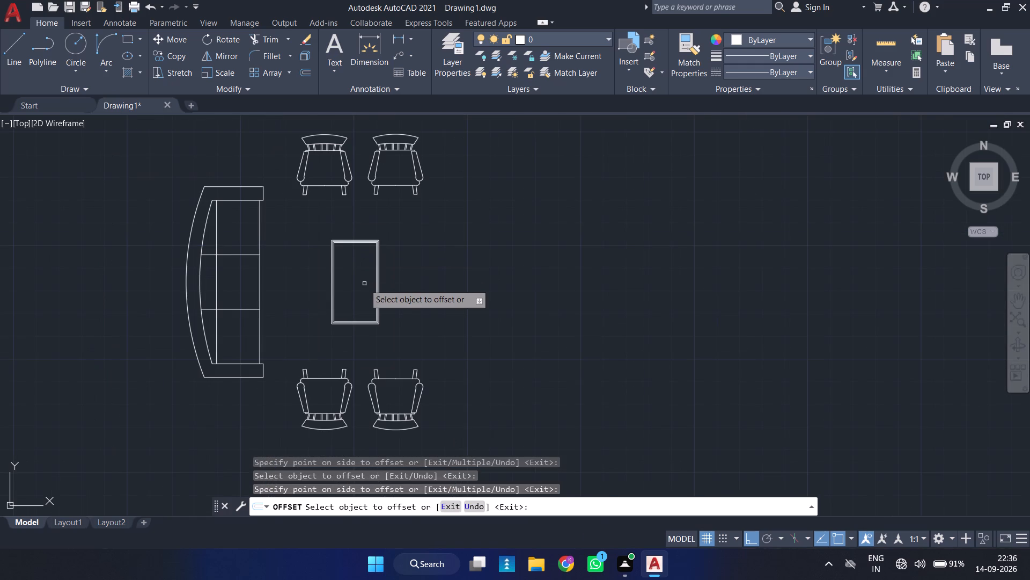
key("Escape")
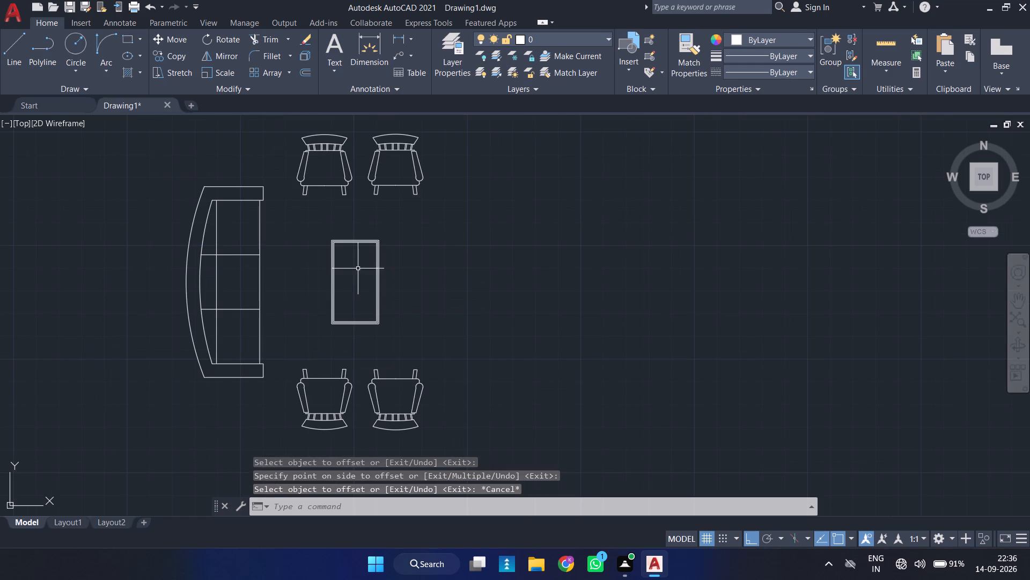
Delete the original middle rectangle of the table, keeping the outer and inner outlines.
scroll(358, 269, "up", 3)
left_click(246, 287)
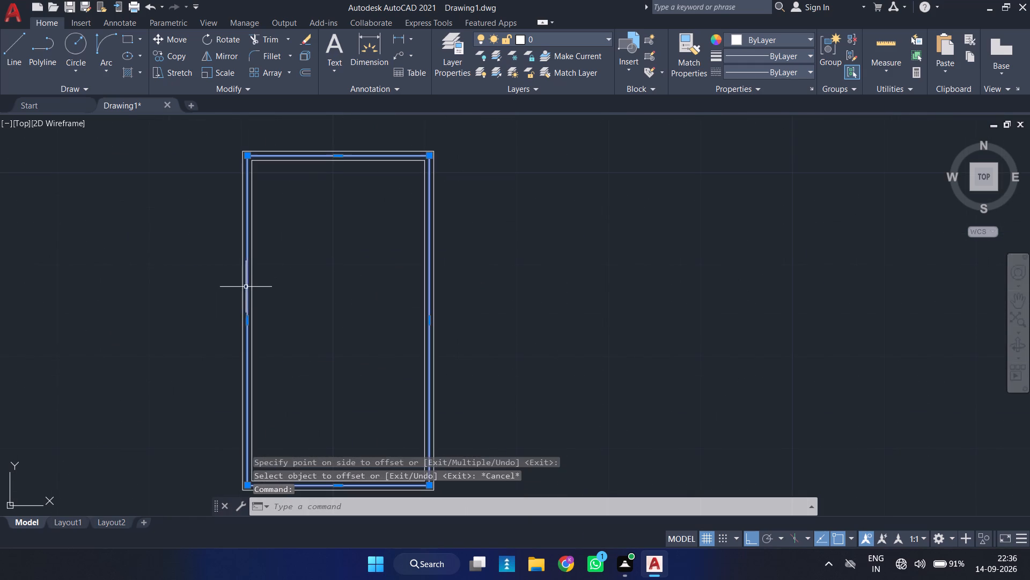
key("Delete")
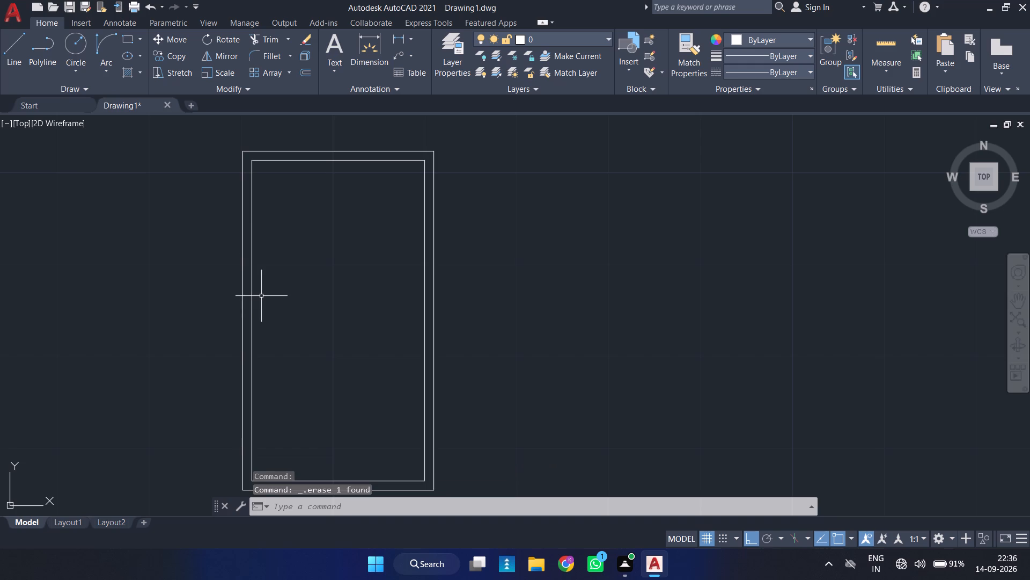
Draw a round side table of about 9" radius just below the sofa's lower armrest, centered on the armrest edge's midpoint.
scroll(246, 282, "down", 4)
middle_click_drag(207, 322, 336, 311)
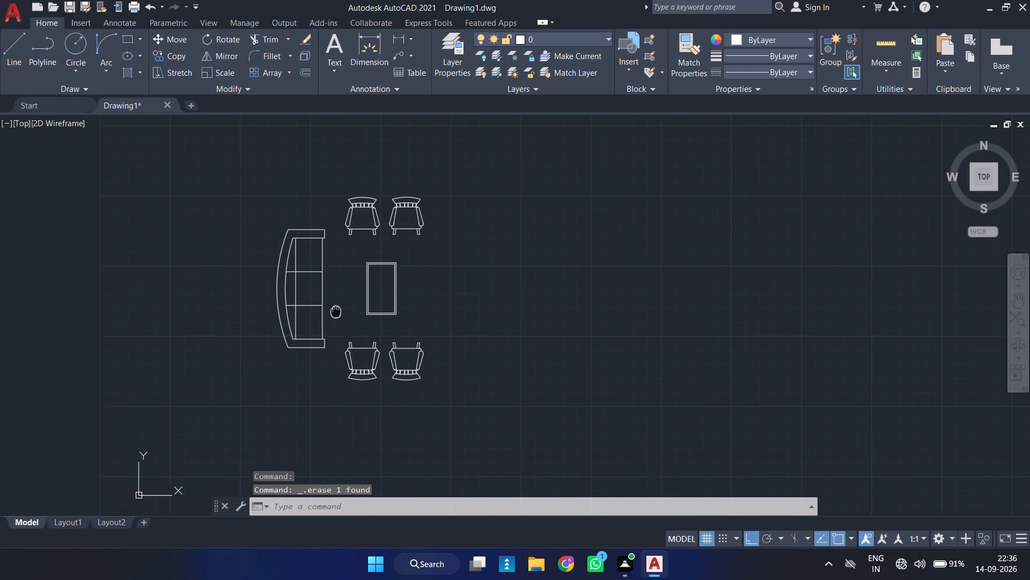
key("c")
key("Return")
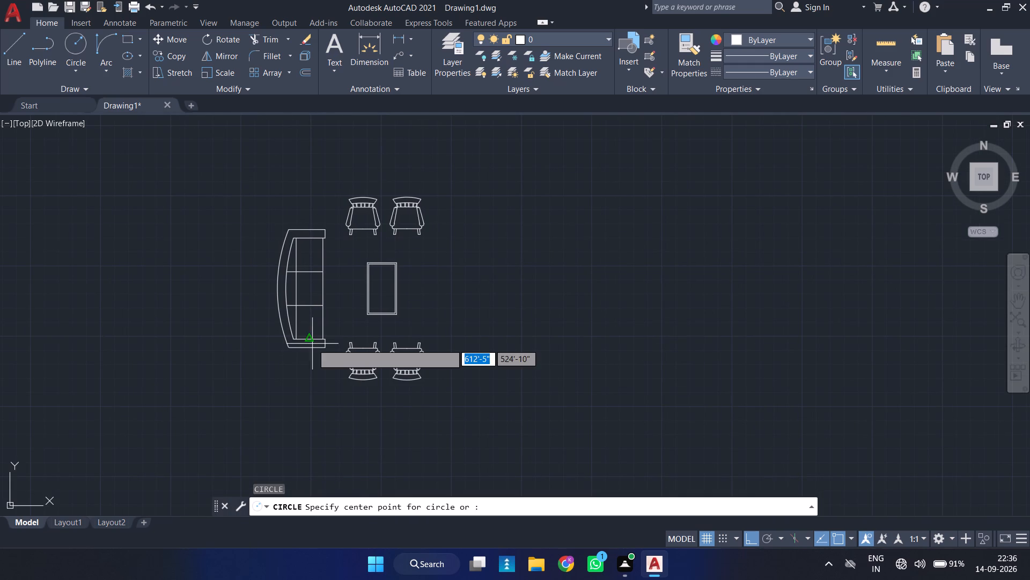
scroll(290, 375, "up", 2)
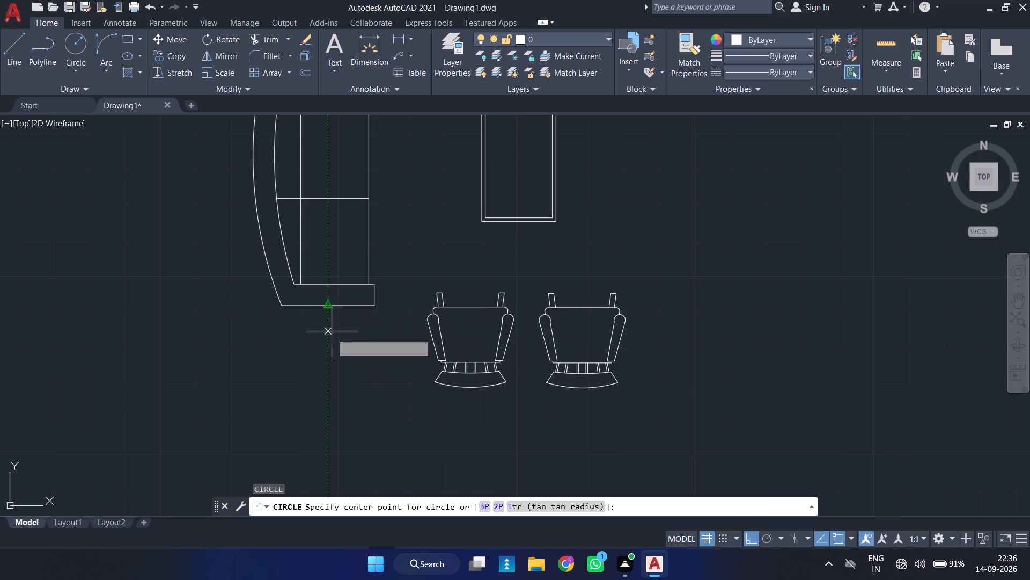
left_click(332, 358)
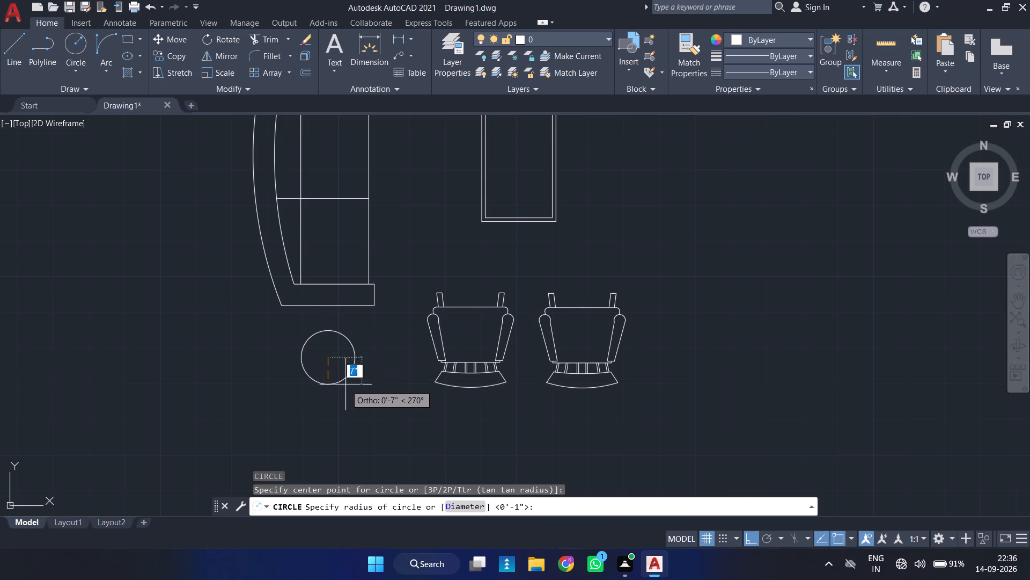
left_click(348, 390)
Mirror the side-table circle across a horizontal line through the midpoint of the sofa's front edge, keeping the original.
left_click(361, 361)
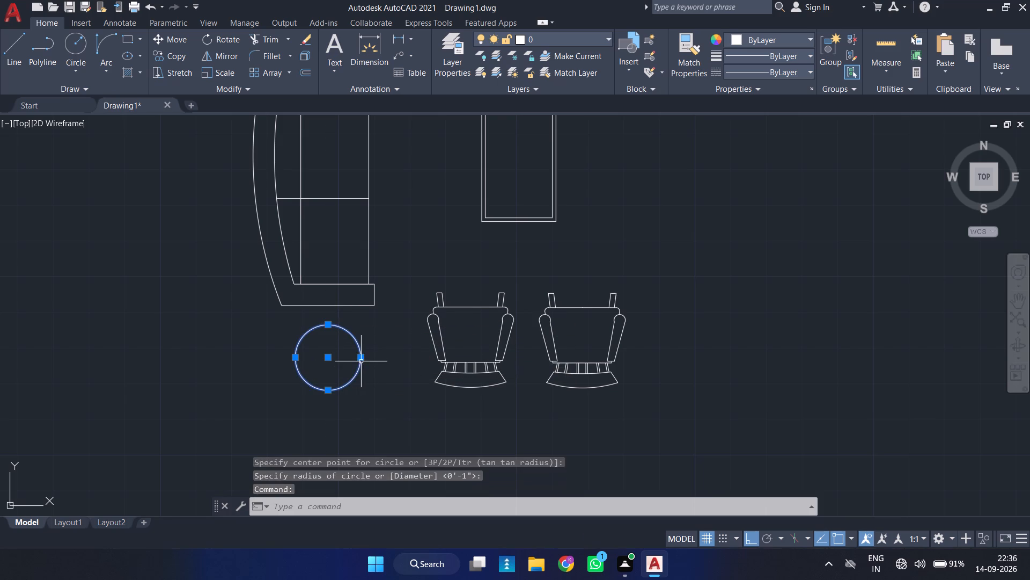
type("MI")
key("Return")
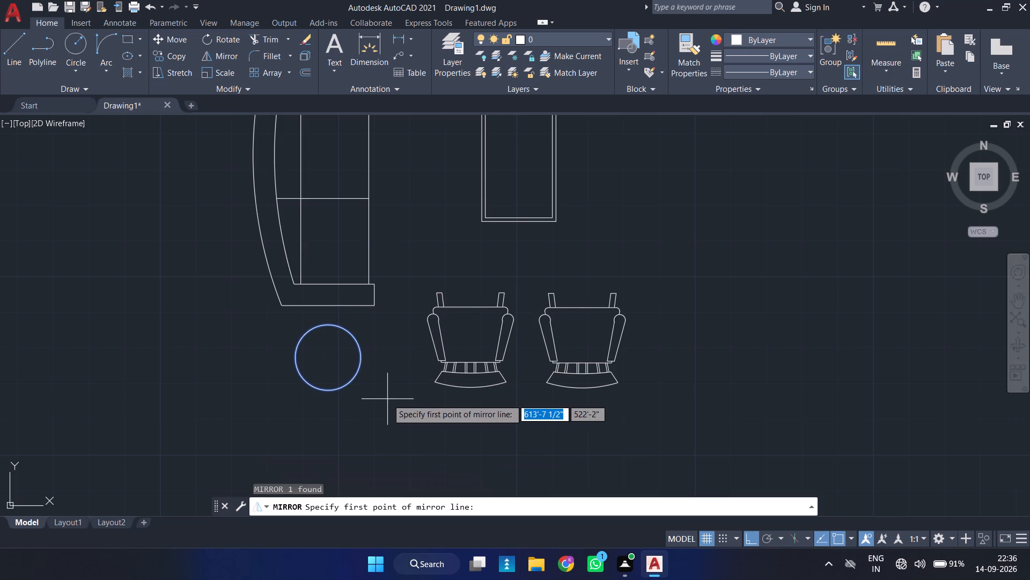
middle_click_drag(355, 177, 365, 306)
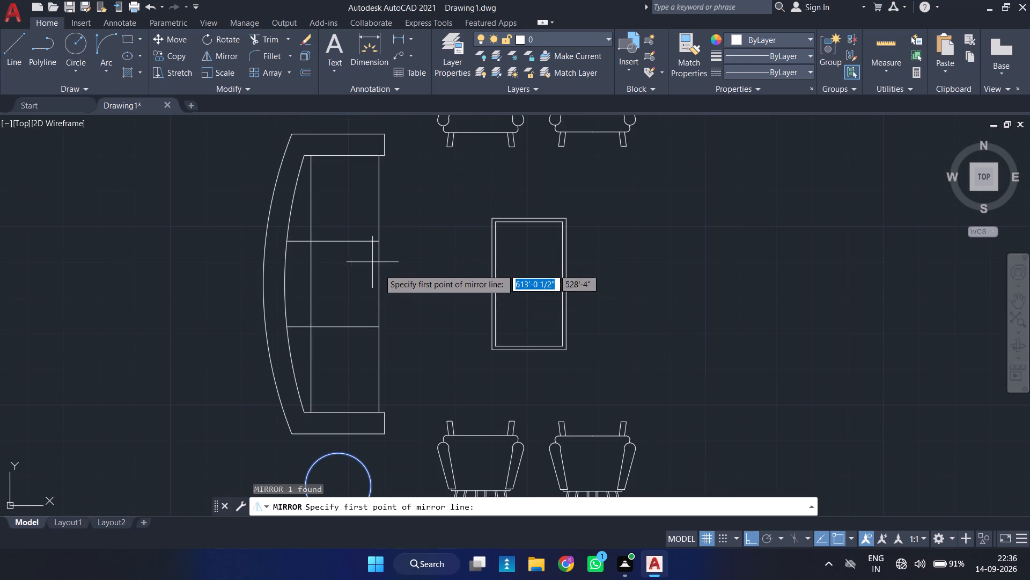
left_click(382, 284)
left_click(218, 277)
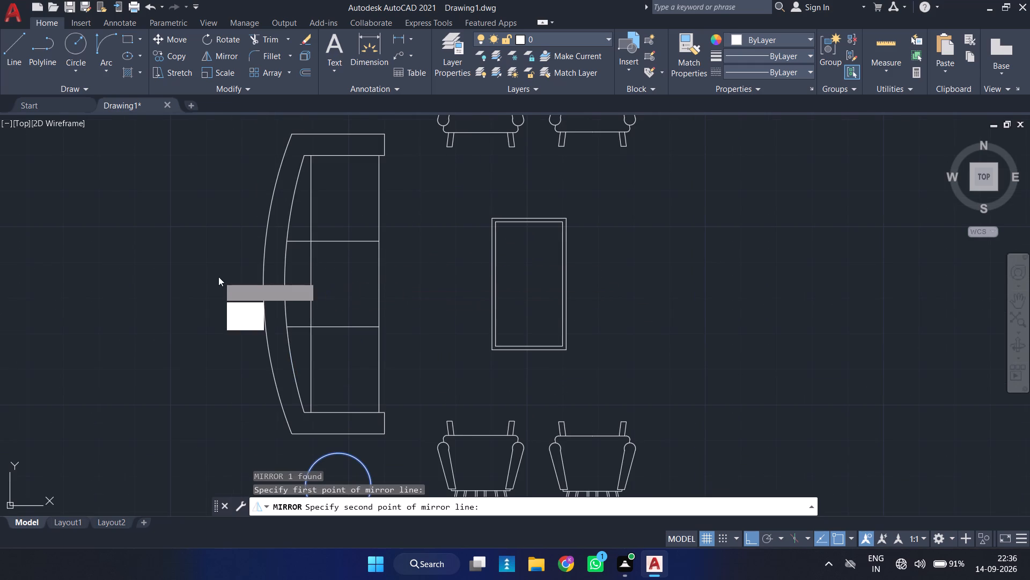
left_click_drag(258, 320, 218, 277)
Group the sofa, four chairs, center table and both round side tables into one object.
scroll(445, 221, "down", 3)
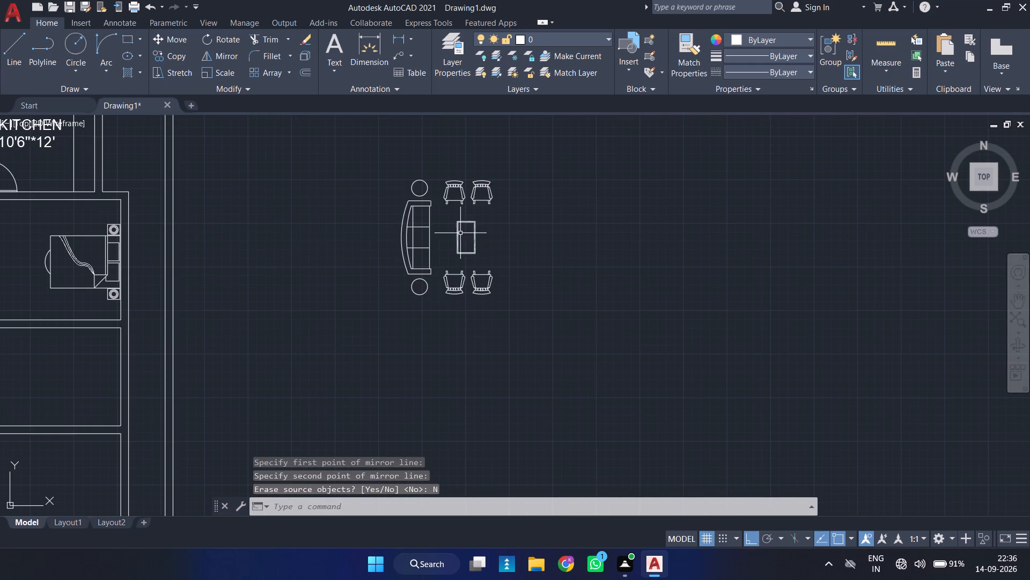
left_click_drag(543, 162, 542, 177)
left_click(343, 347)
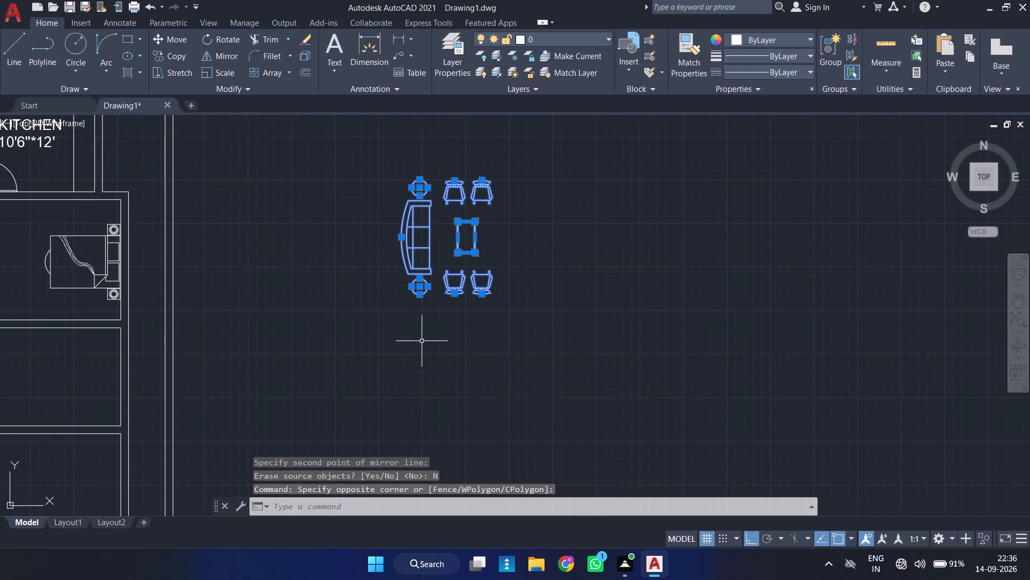
key("g")
key("Return")
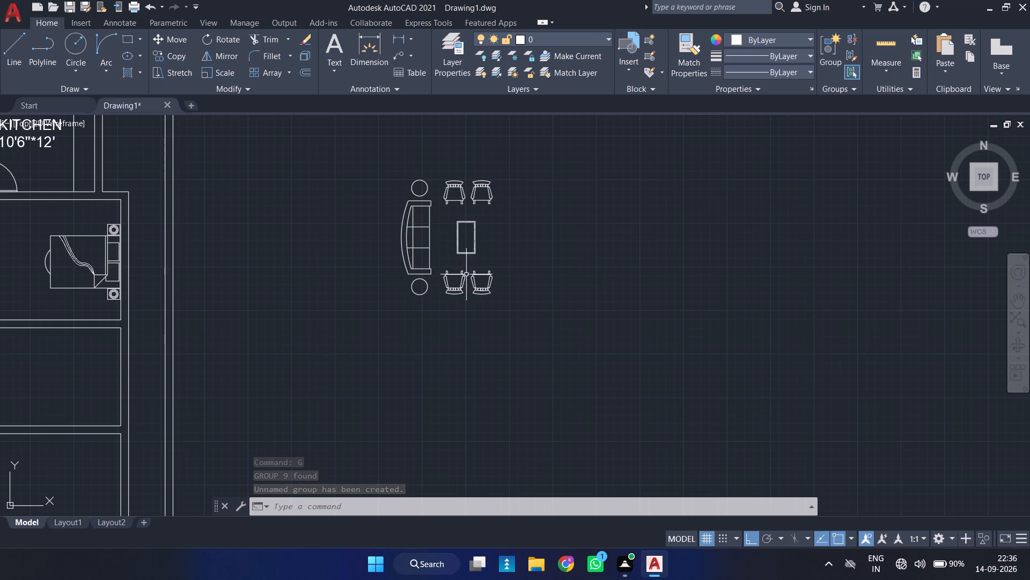
Move the seating group by its center grip into the central room, facing the TV unit and aligned with its midpoint.
left_click(466, 248)
left_click(398, 216)
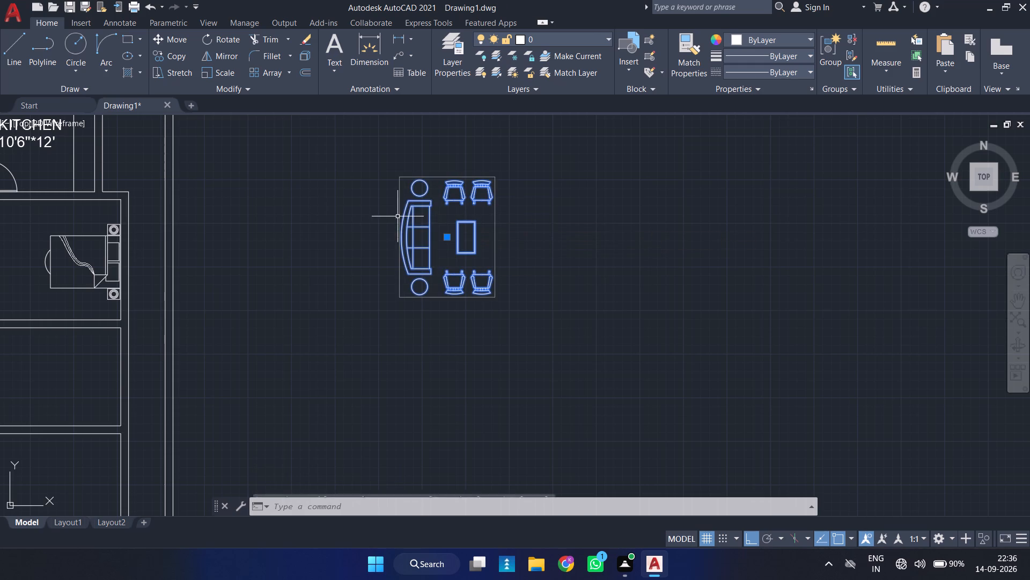
middle_click_drag(548, 230, 908, 221)
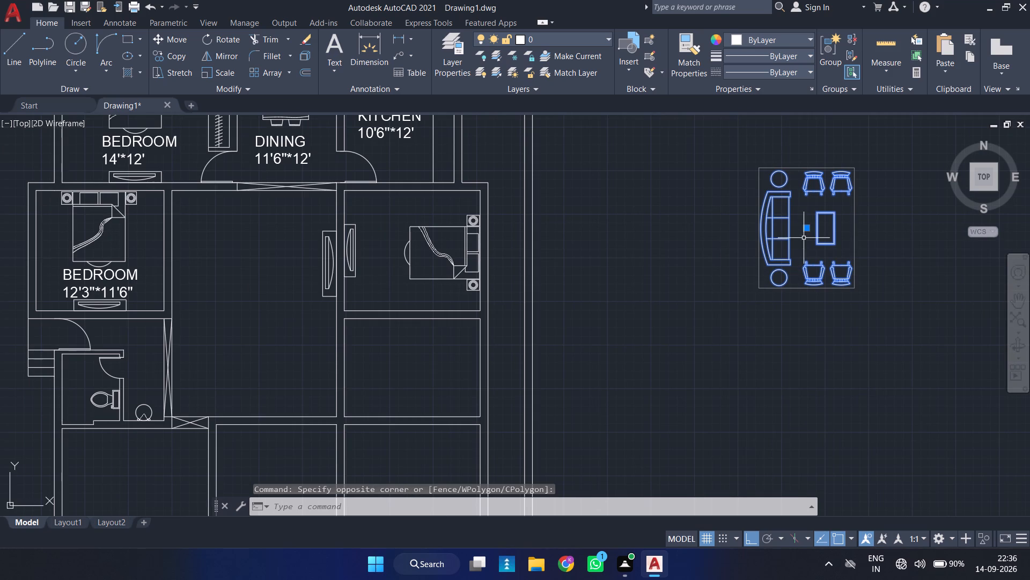
left_click(804, 229)
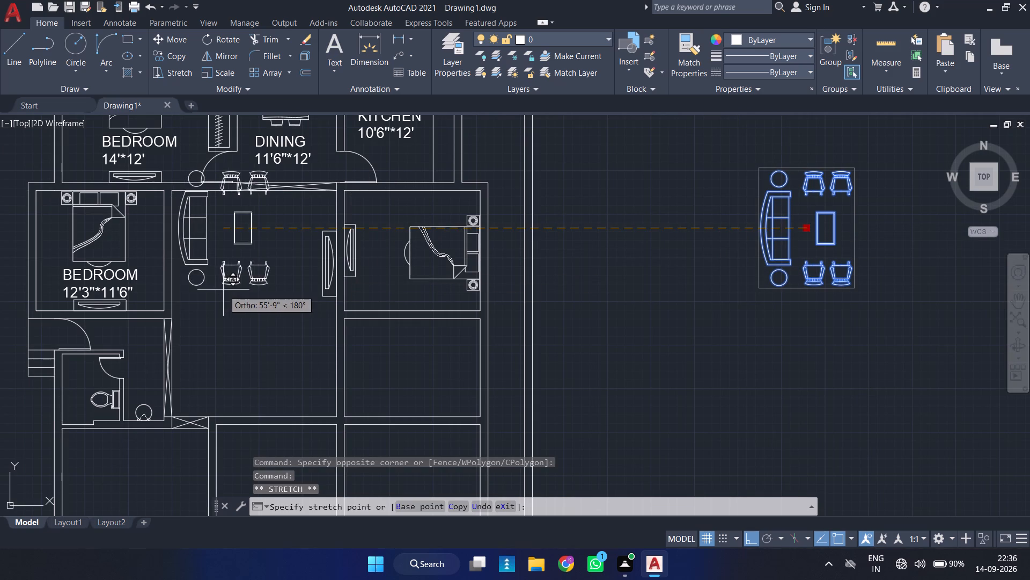
middle_click_drag(223, 291, 293, 281)
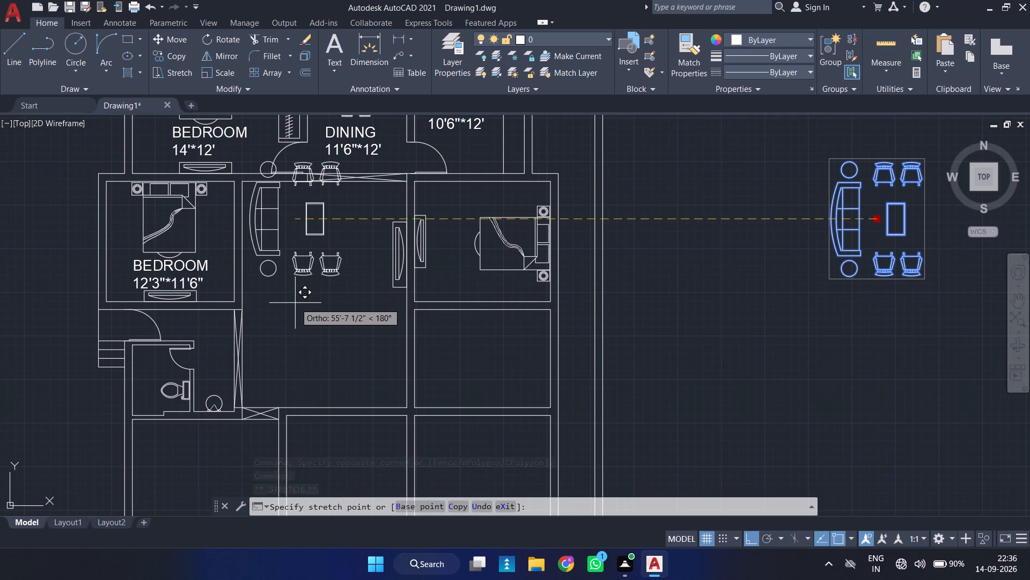
key("F8")
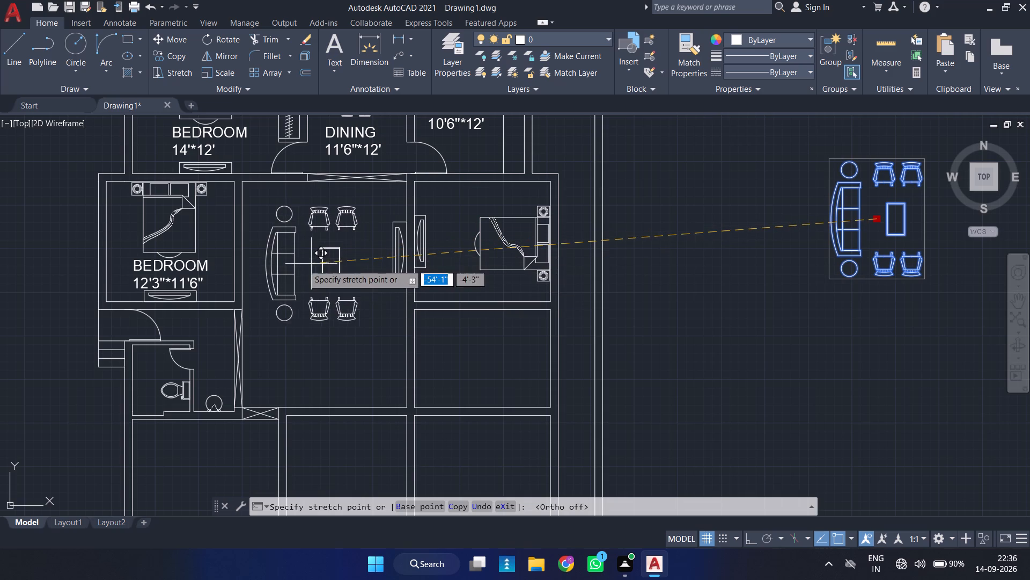
scroll(302, 261, "up", 1)
middle_click_drag(299, 251, 305, 272)
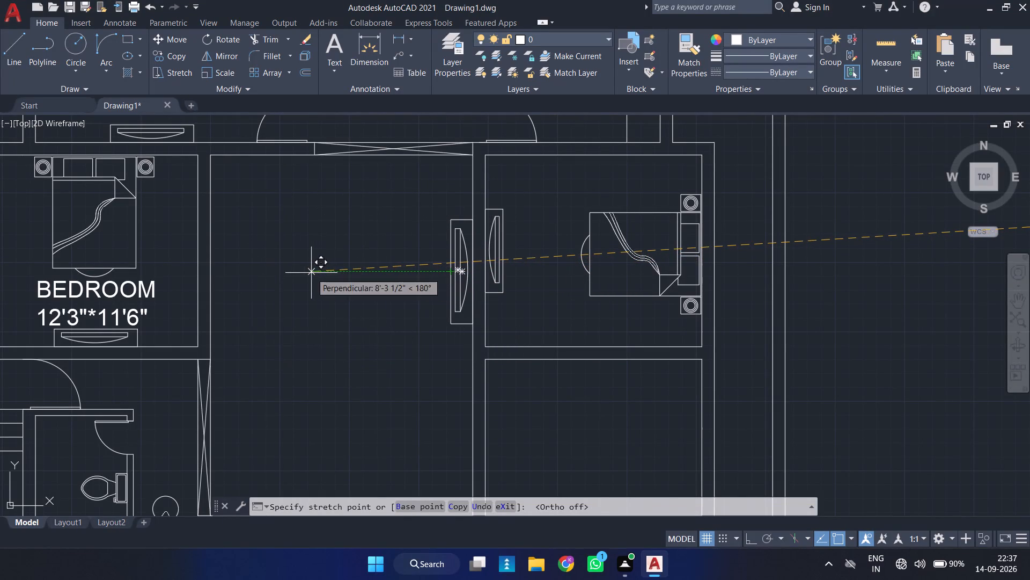
left_click(297, 273)
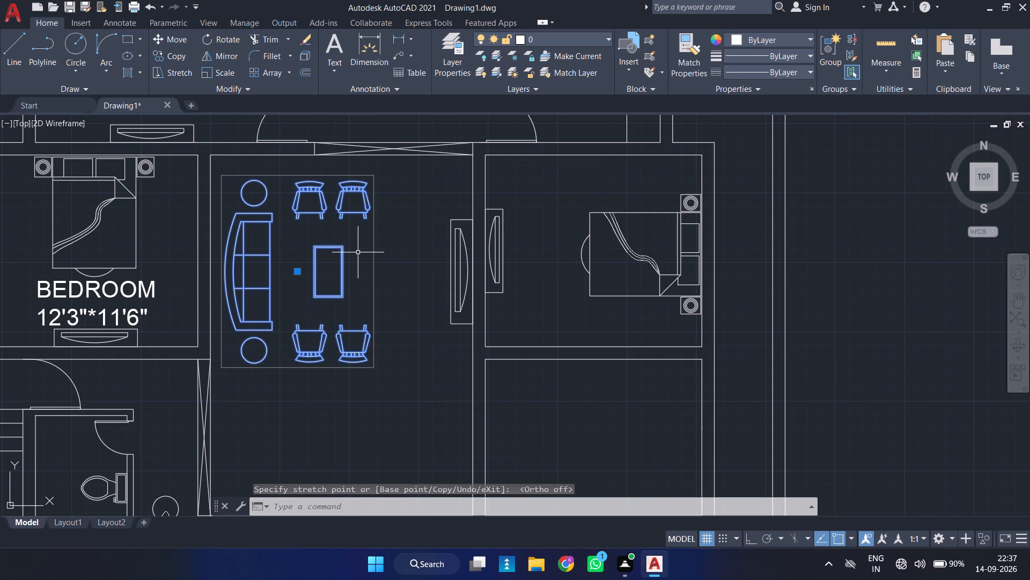
key("Escape")
Ungroup the seating group in the central room.
left_click(376, 218)
left_click(338, 216)
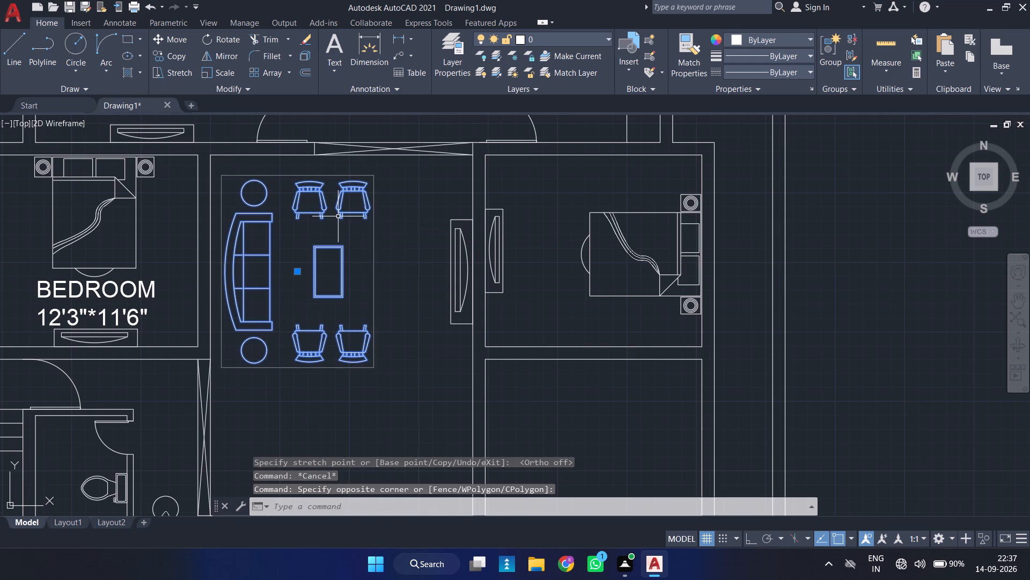
type("UNF")
key("BackSpace")
type("GROUP")
key("Return")
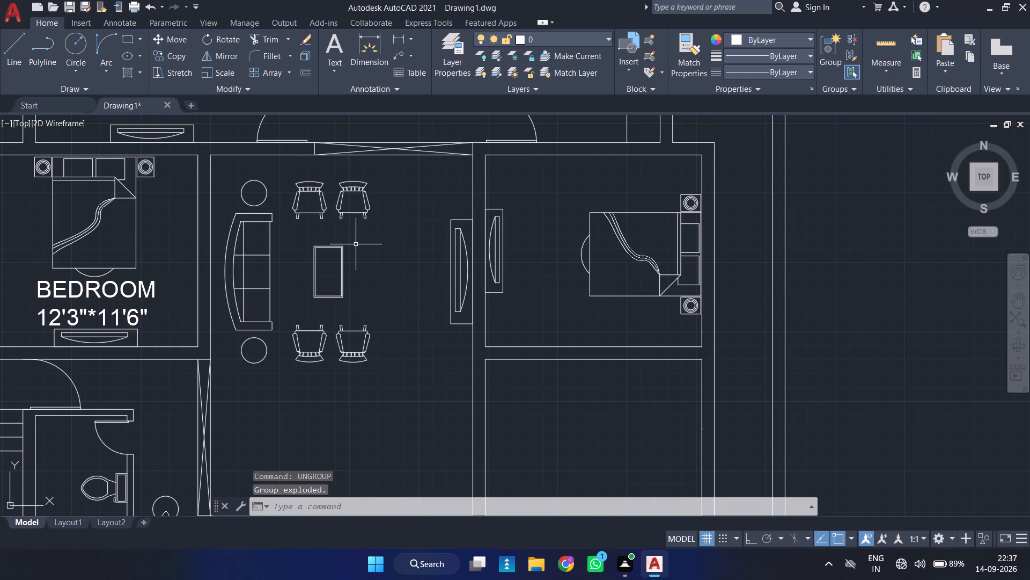
Move the two chairs above the center table slightly straight down towards the table.
left_click(355, 194)
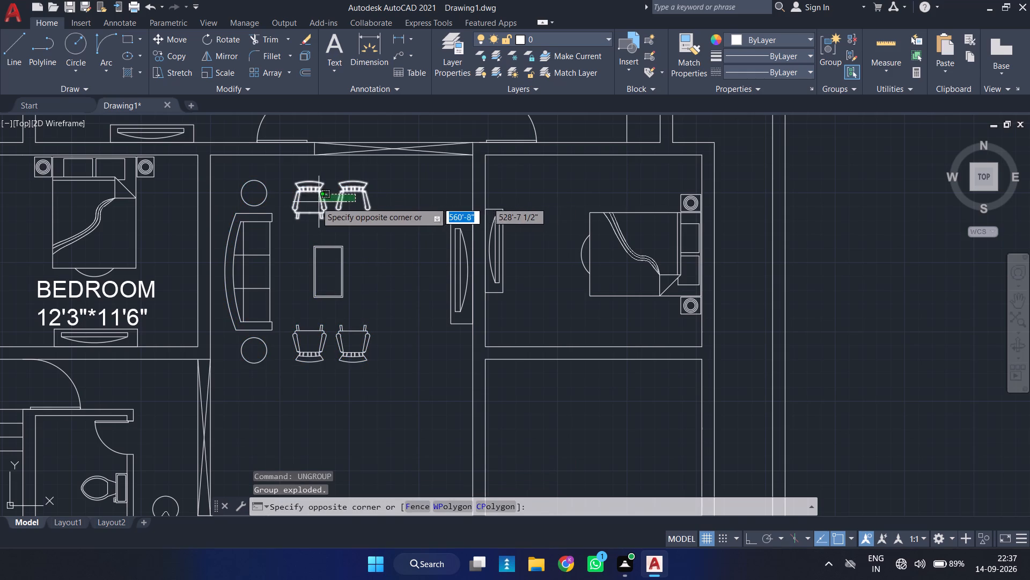
left_click(314, 202)
type("M")
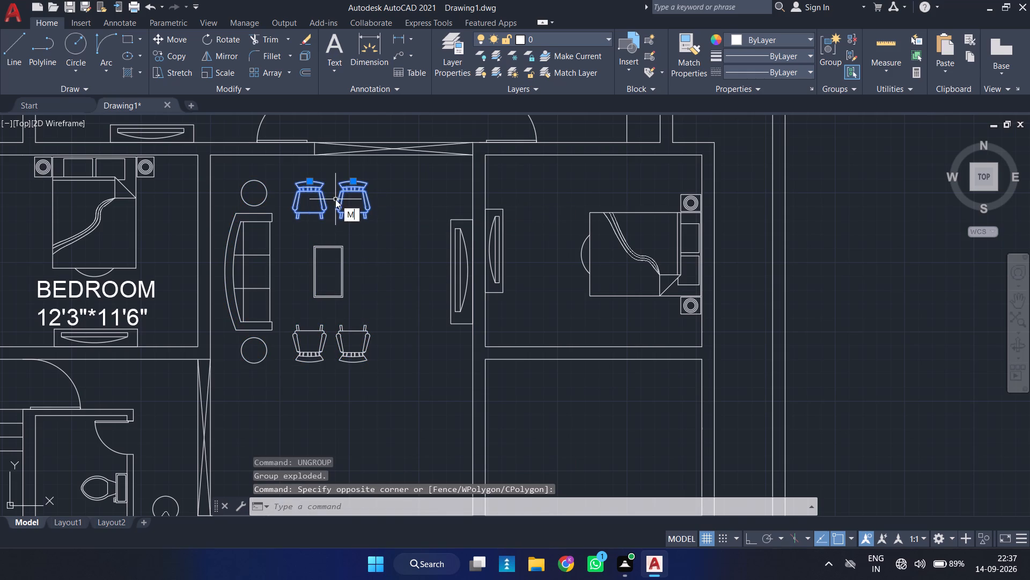
key("space")
scroll(326, 185, "up", 2)
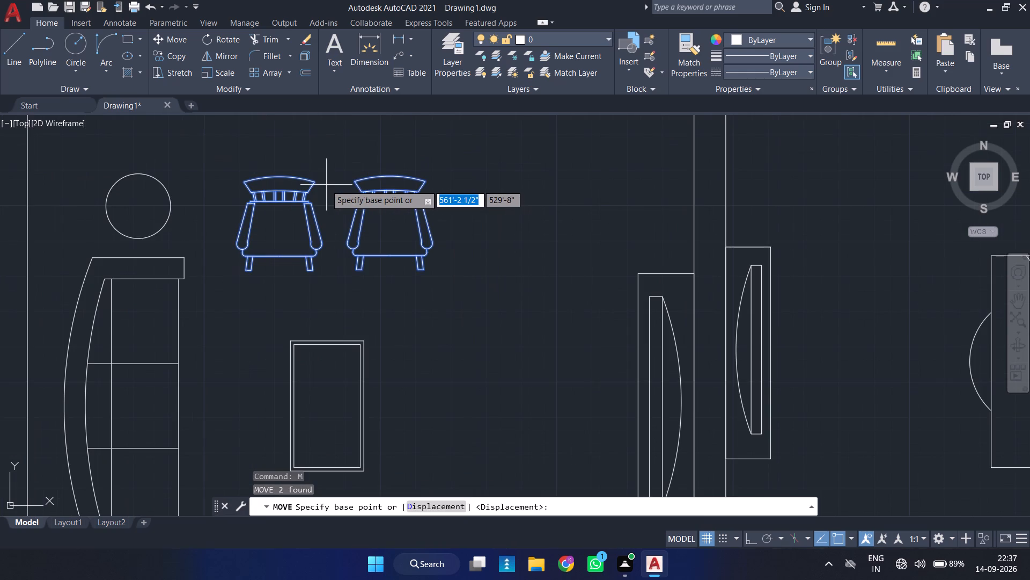
left_click(313, 183)
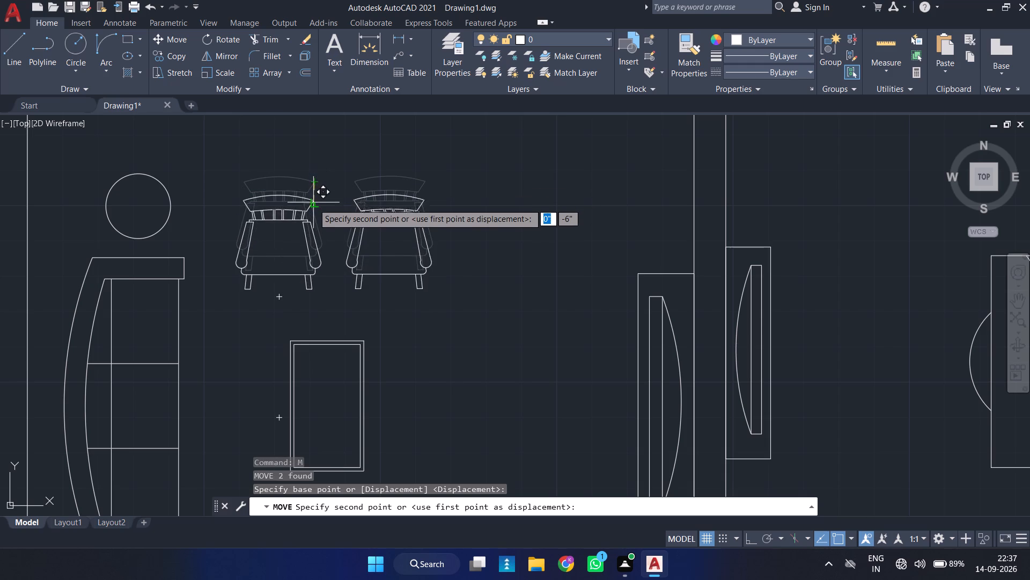
left_click(313, 209)
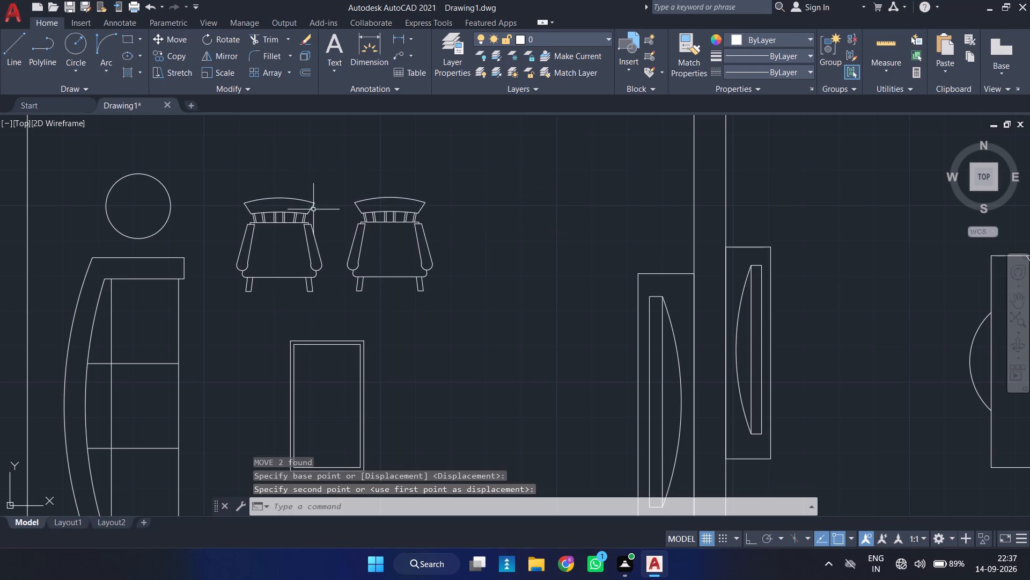
scroll(370, 222, "down", 2)
middle_click_drag(398, 302, 399, 270)
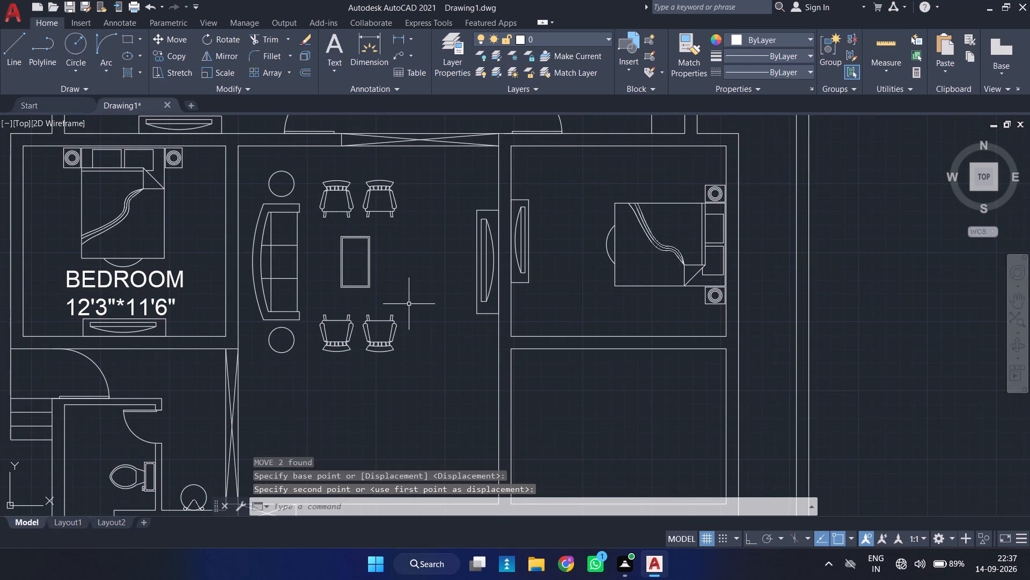
Delete the two chairs below the center table.
left_click(410, 308)
left_click(337, 363)
key("Delete")
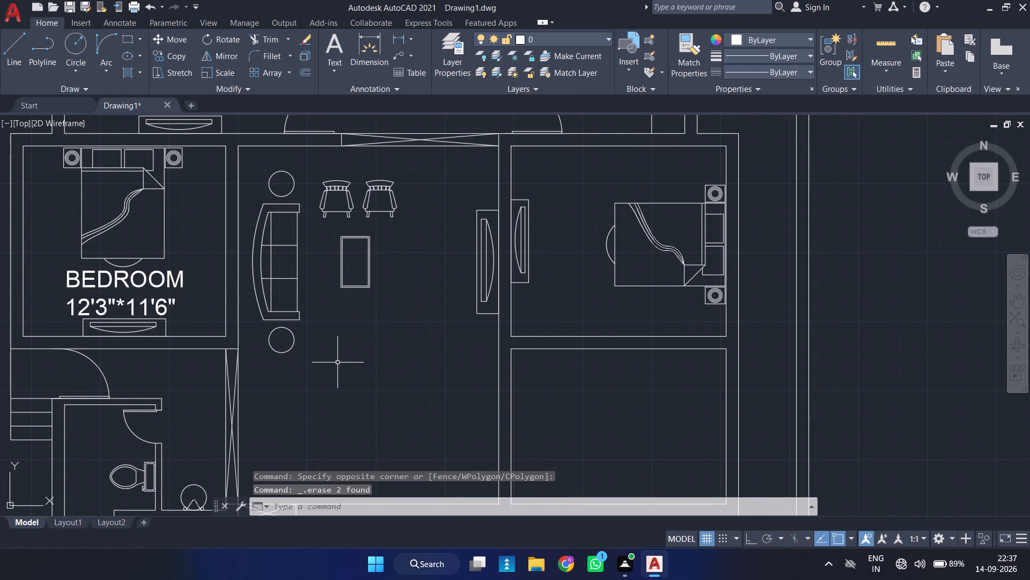
Mirror the two upper chairs across a horizontal line through the midpoint of the sofa's front edge, keeping the originals.
type("MI")
key("Return")
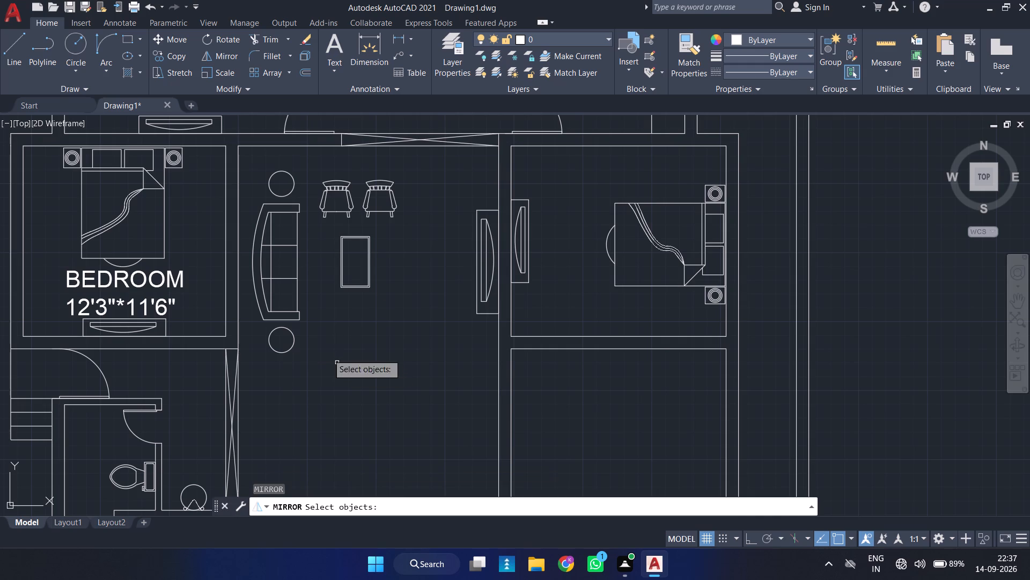
left_click(403, 158)
left_click(332, 205)
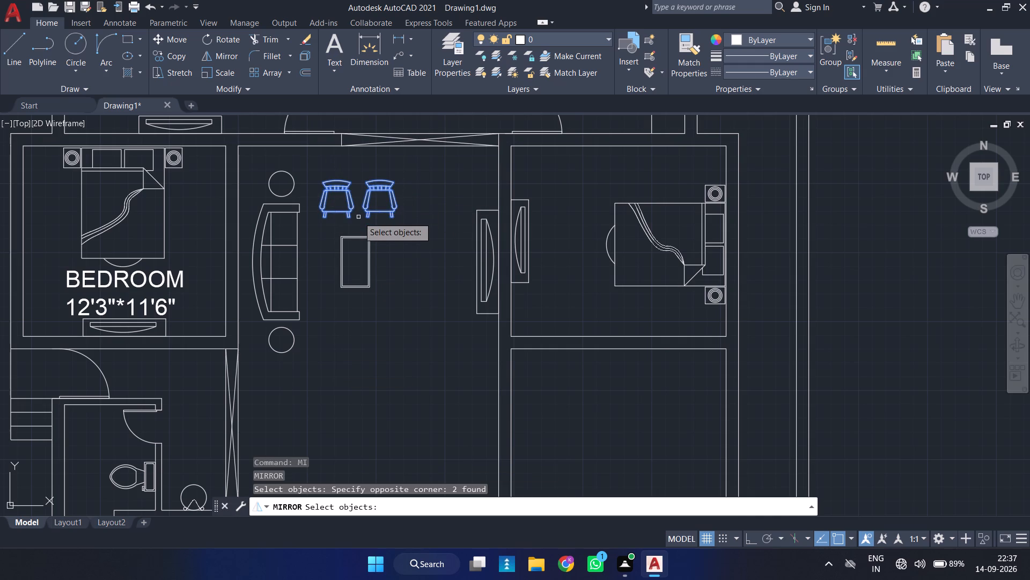
key("Return")
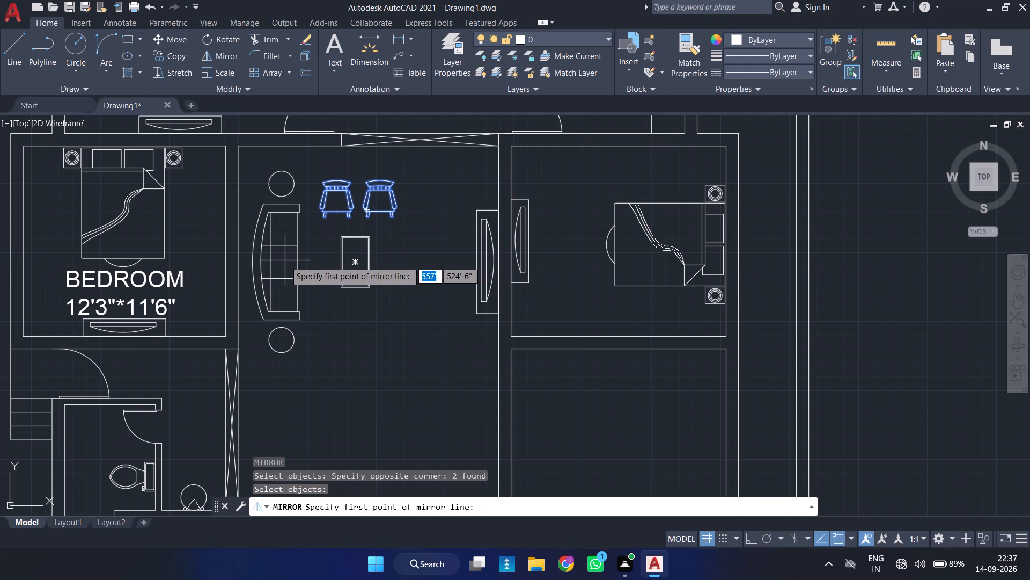
left_click(294, 263)
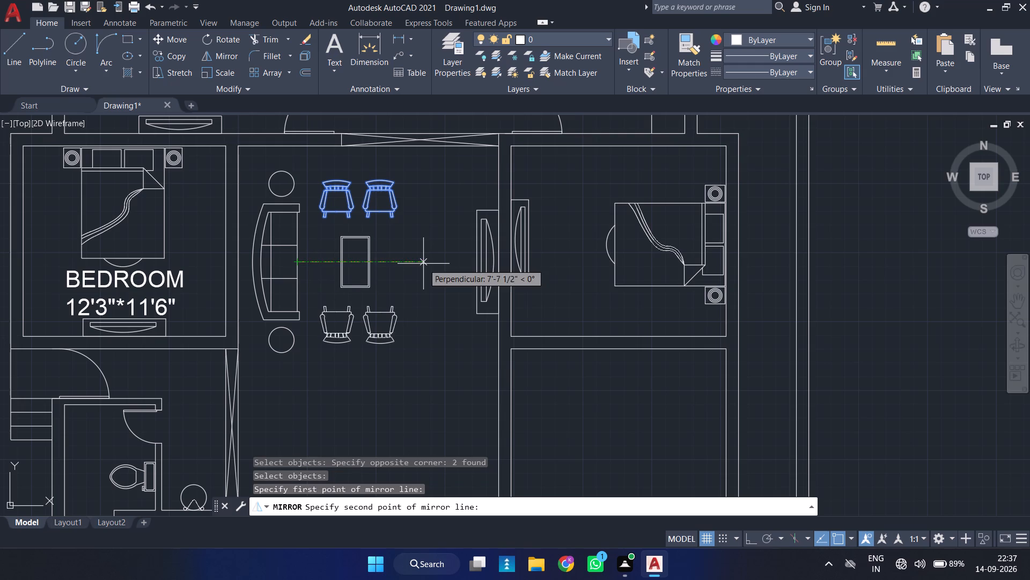
left_click(425, 264)
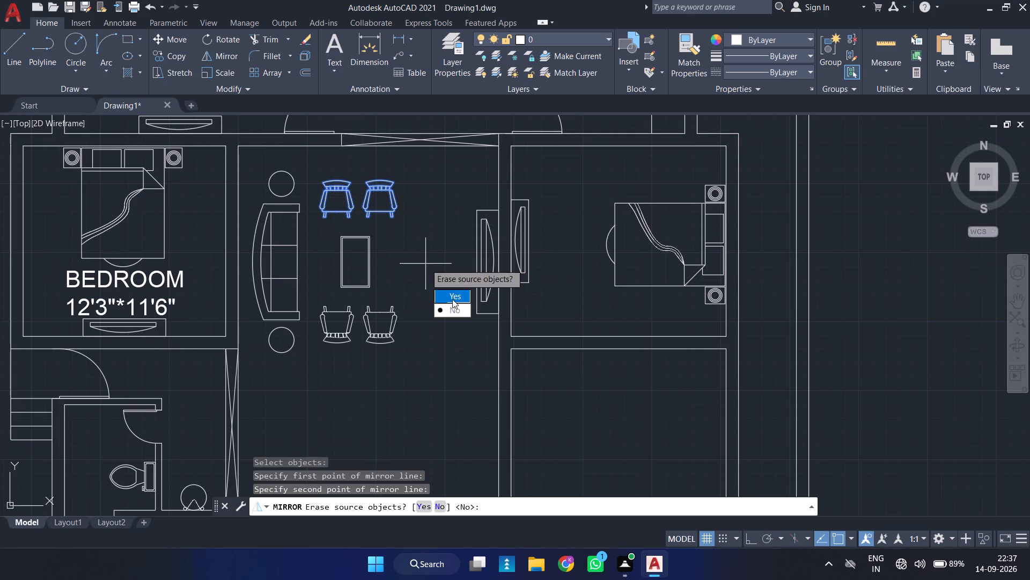
left_click_drag(457, 308, 426, 264)
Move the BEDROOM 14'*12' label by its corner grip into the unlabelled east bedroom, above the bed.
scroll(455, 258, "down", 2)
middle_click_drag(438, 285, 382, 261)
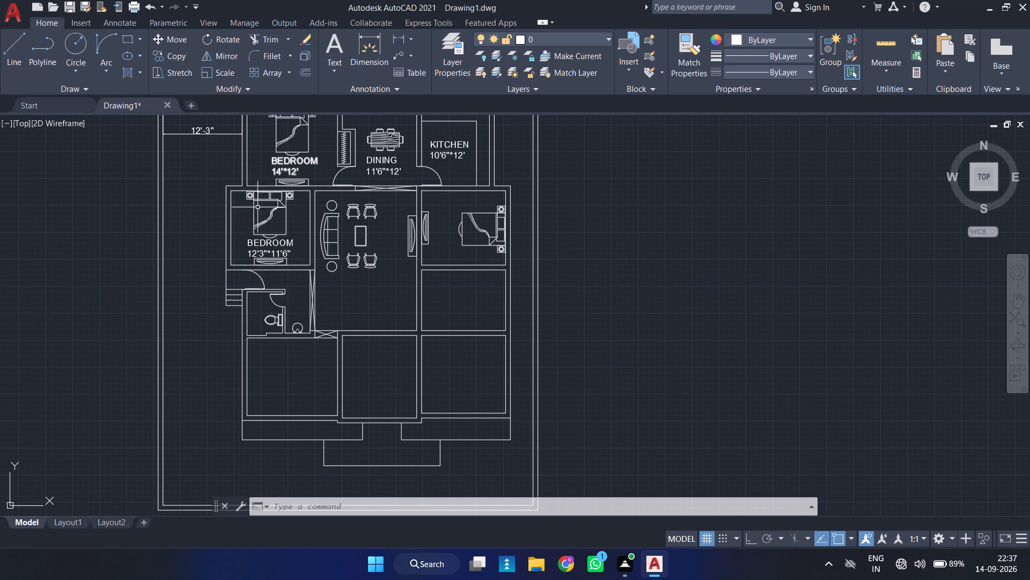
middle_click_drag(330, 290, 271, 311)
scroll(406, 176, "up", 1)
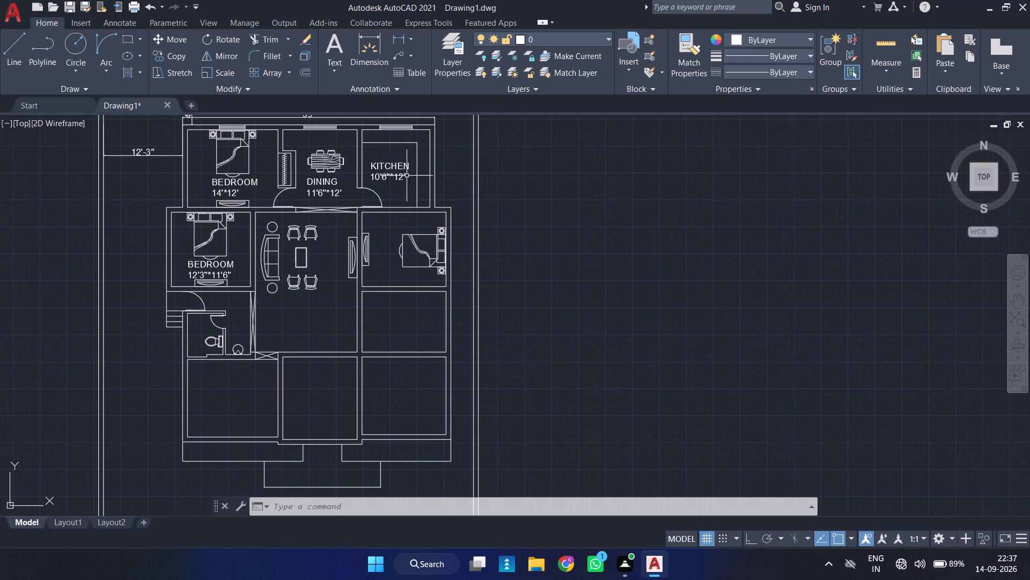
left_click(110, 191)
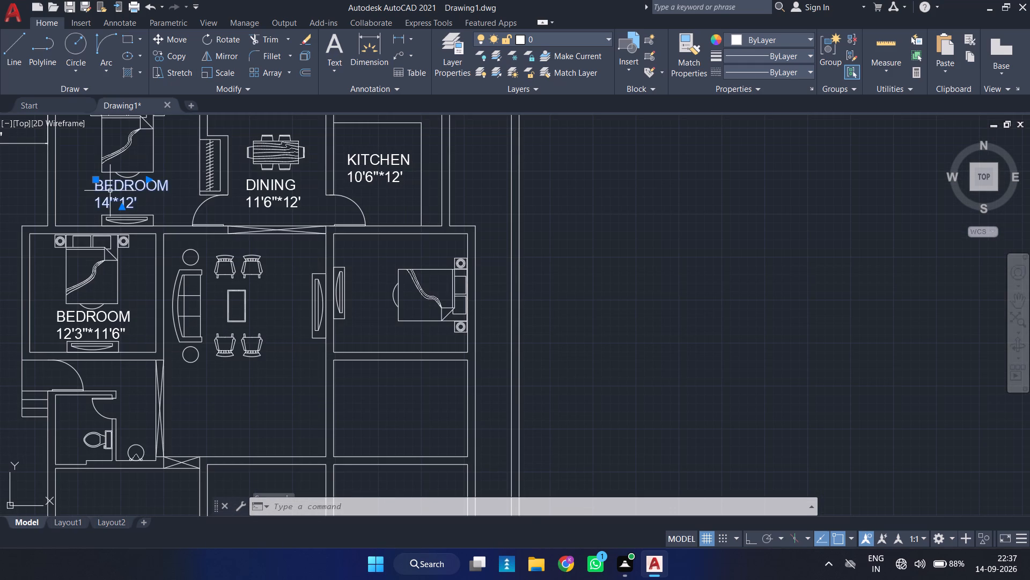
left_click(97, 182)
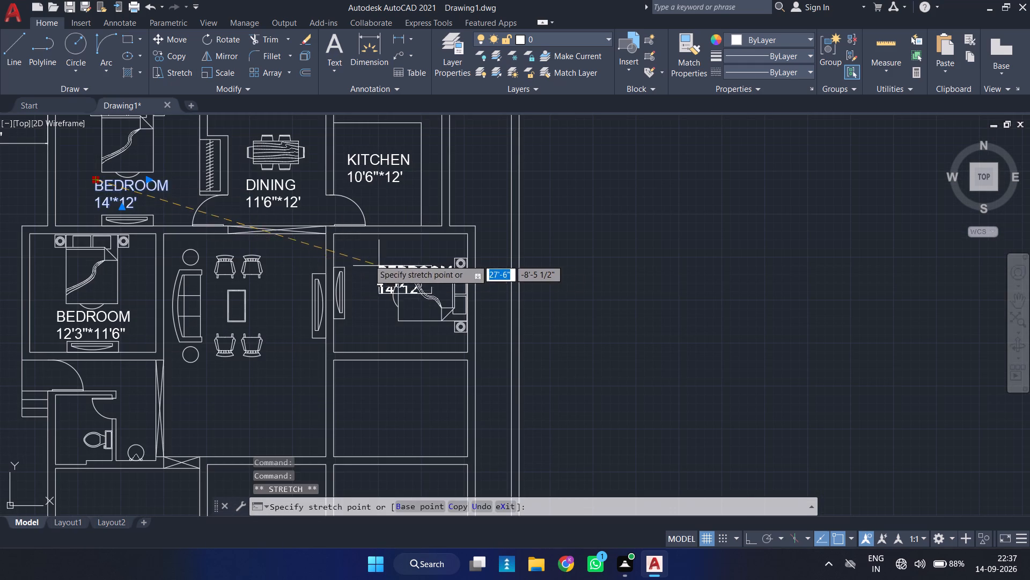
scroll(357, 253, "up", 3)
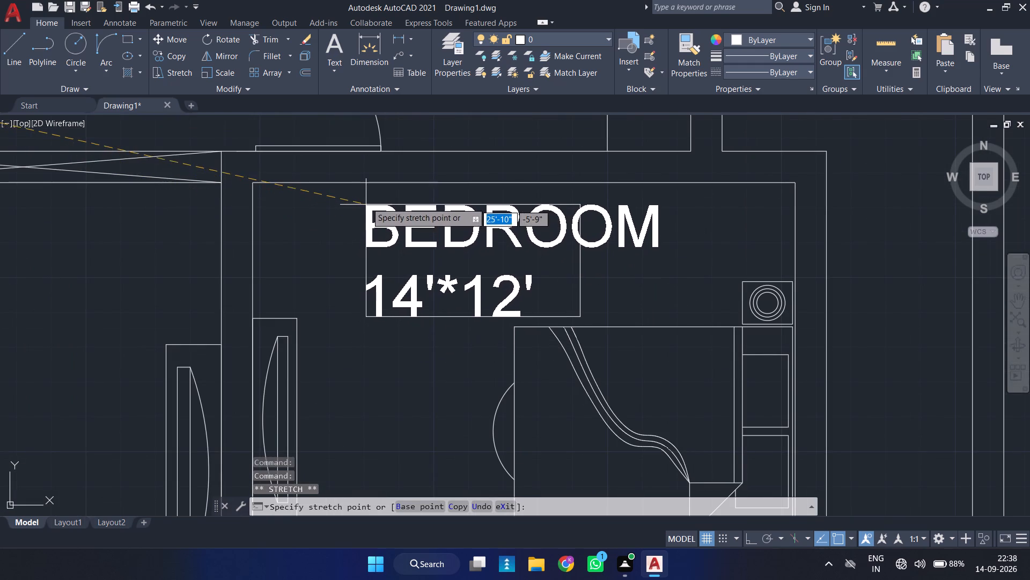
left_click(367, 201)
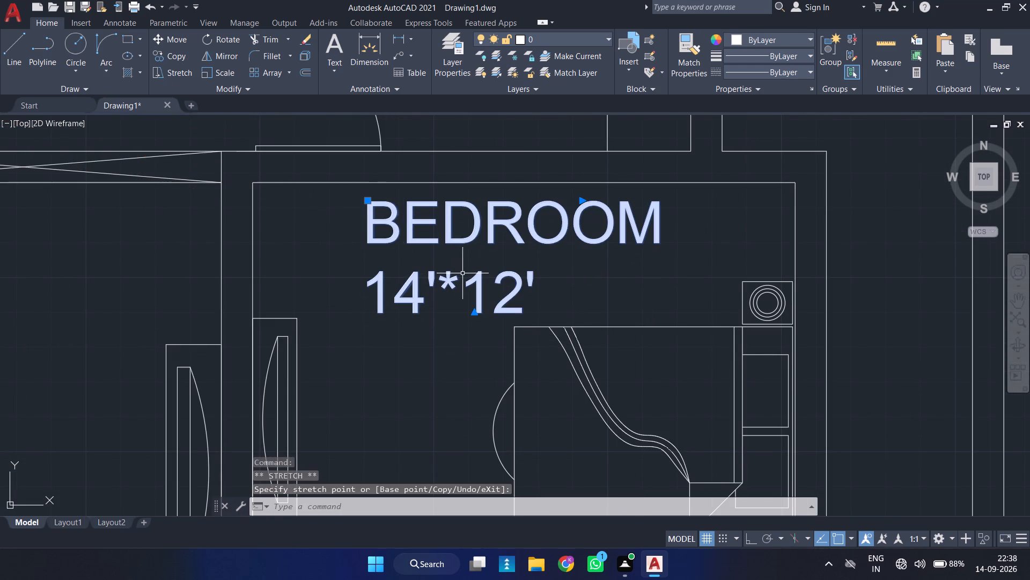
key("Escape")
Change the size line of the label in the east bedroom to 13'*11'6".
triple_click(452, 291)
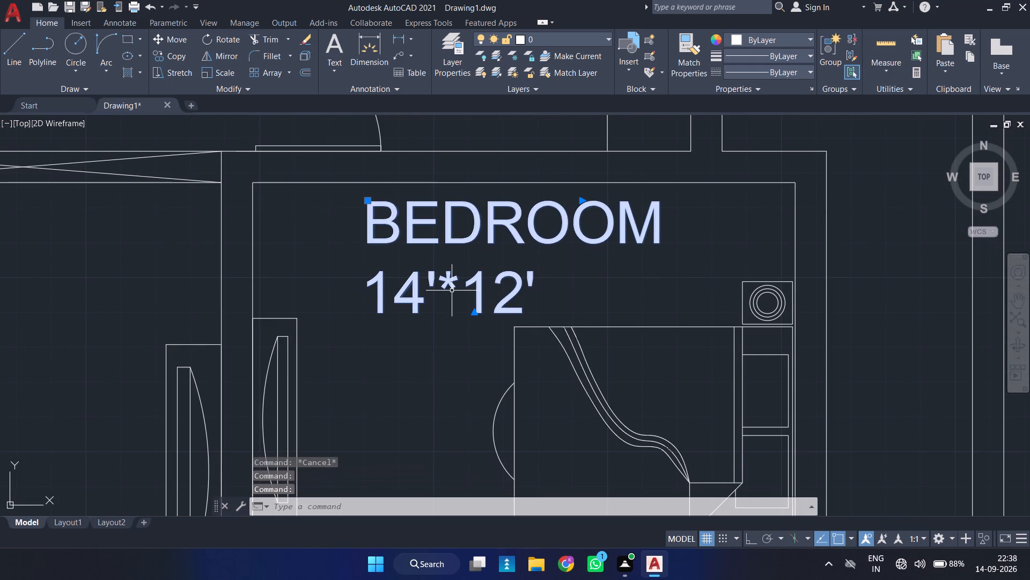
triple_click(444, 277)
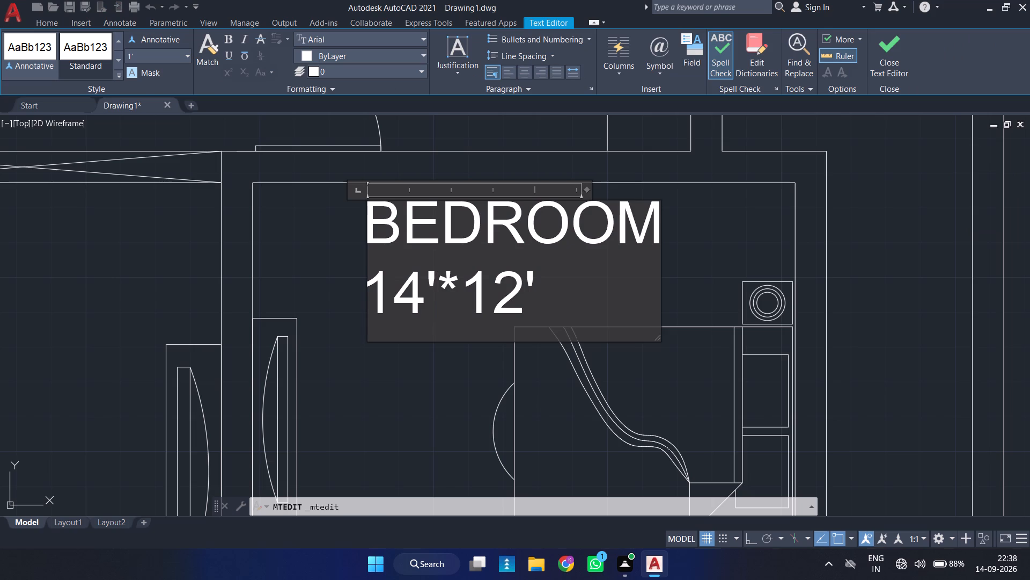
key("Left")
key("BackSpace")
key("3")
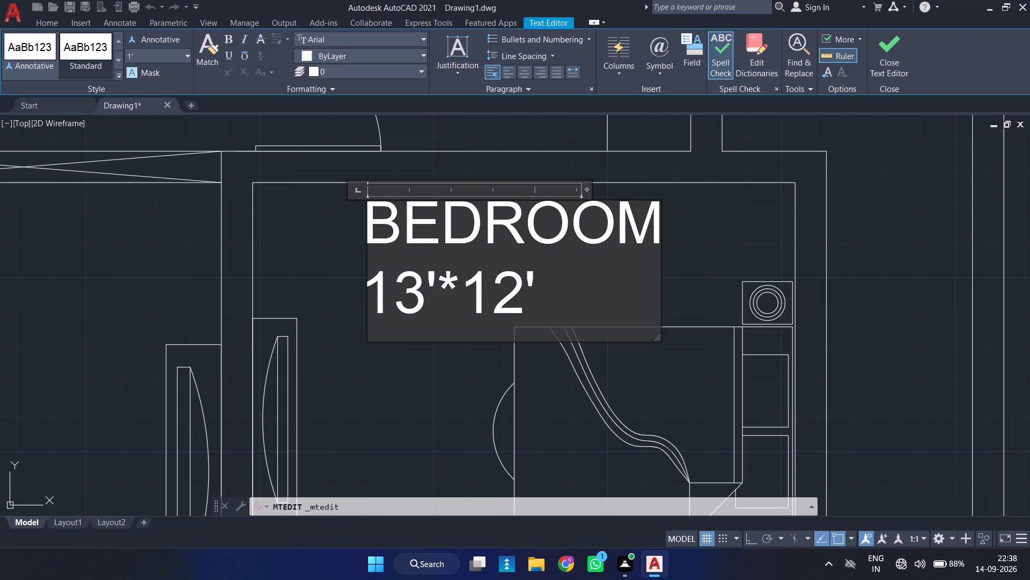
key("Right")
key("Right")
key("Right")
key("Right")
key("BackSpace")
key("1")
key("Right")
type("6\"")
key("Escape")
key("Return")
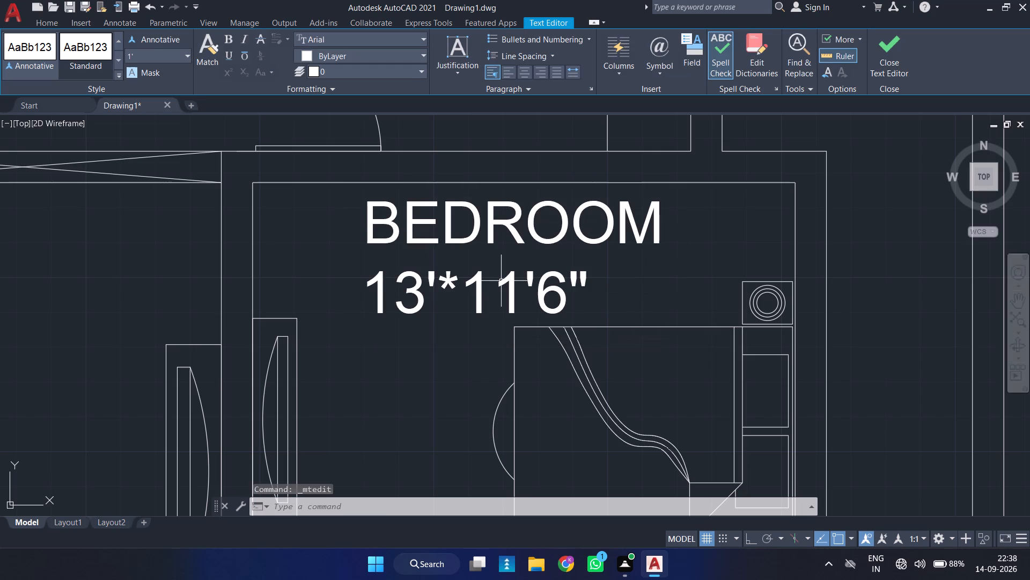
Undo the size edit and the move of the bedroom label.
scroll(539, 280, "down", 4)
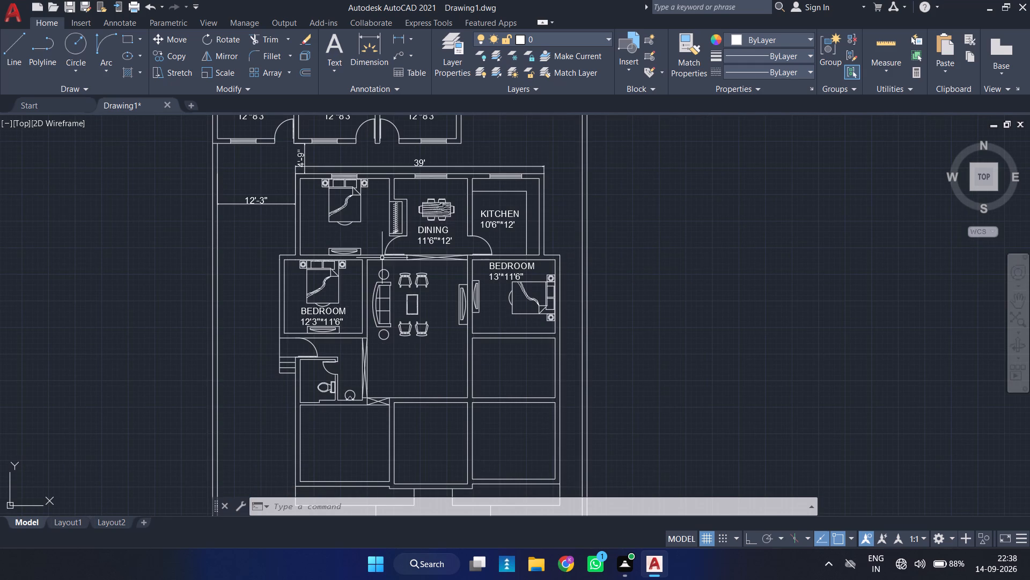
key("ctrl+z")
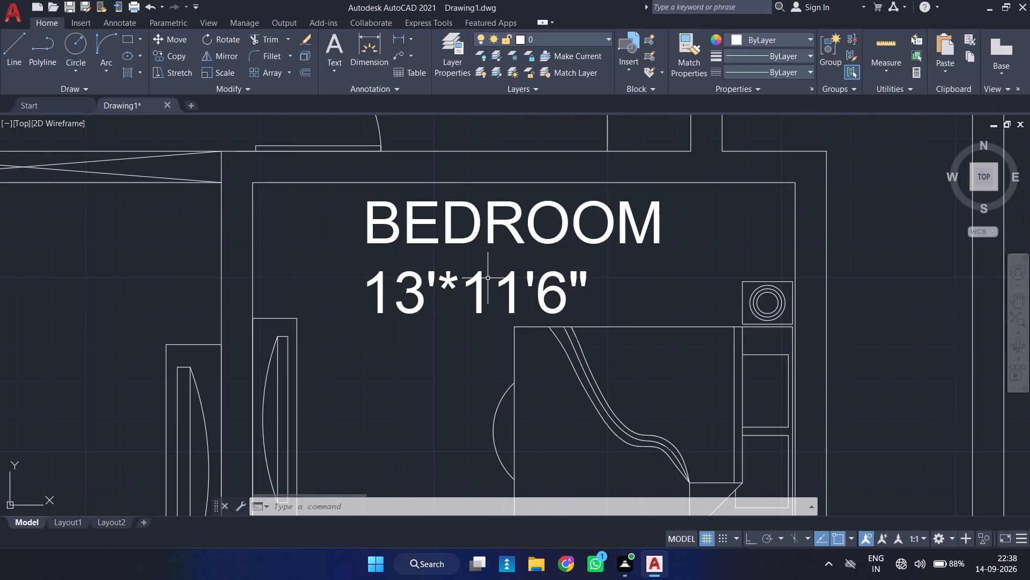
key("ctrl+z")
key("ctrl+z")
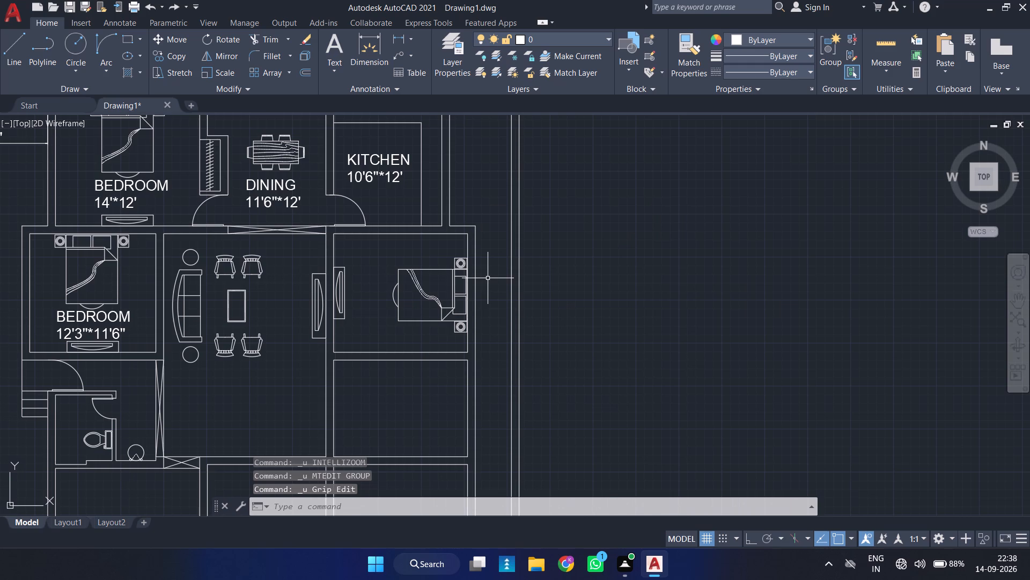
Copy the BEDROOM 14'*12' label into the east bedroom above the bed and into the central room below the chairs.
type("CO")
key("Return")
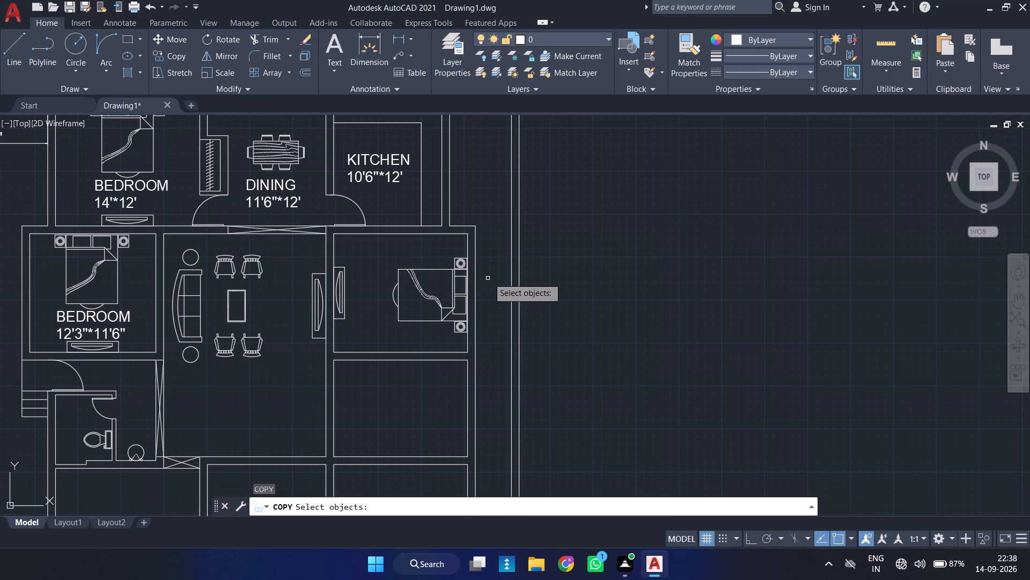
left_click(110, 187)
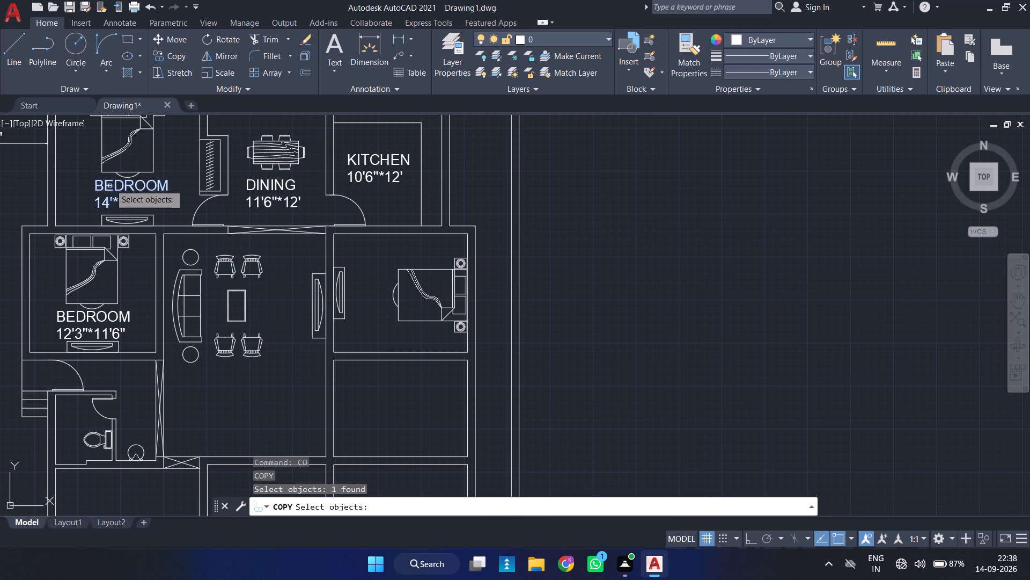
right_click(110, 184)
left_click(96, 181)
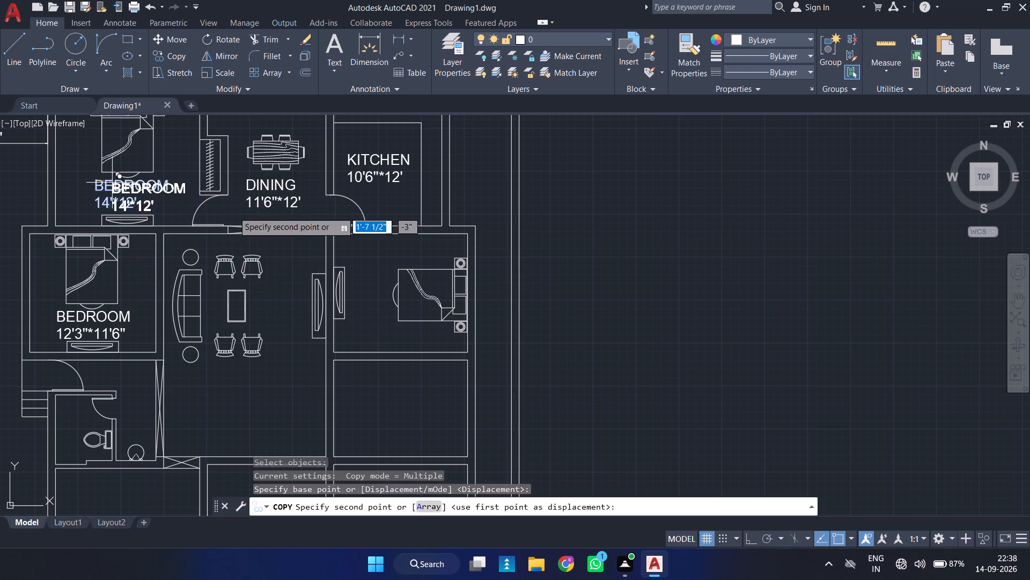
scroll(358, 243, "up", 3)
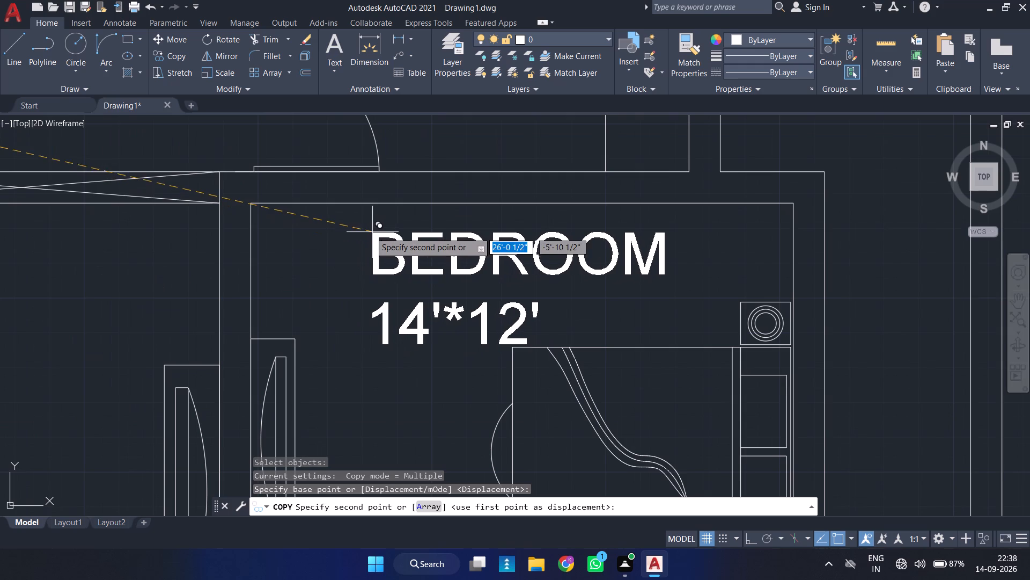
left_click(373, 221)
scroll(317, 249, "down", 3)
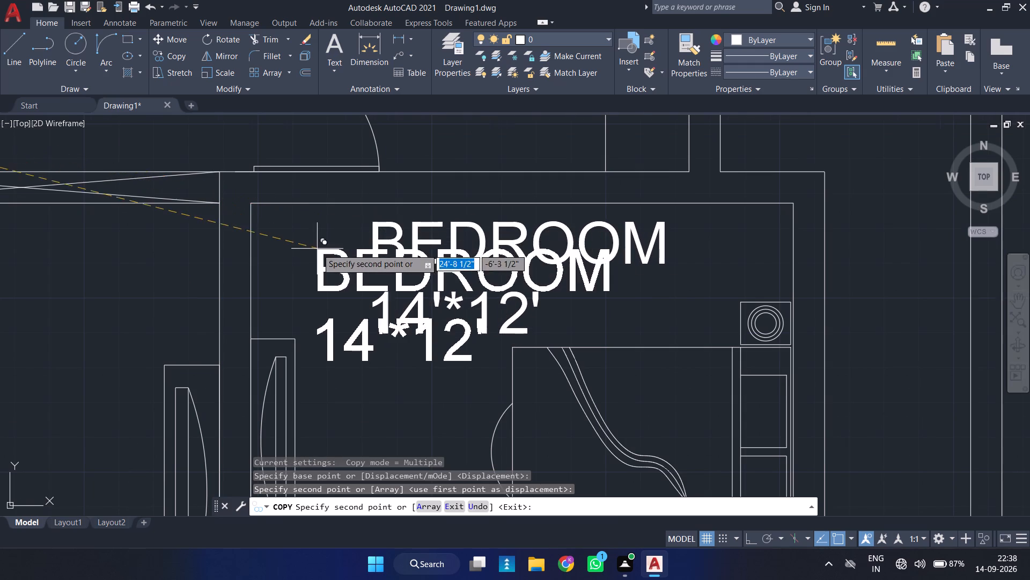
middle_click_drag(192, 408, 335, 338)
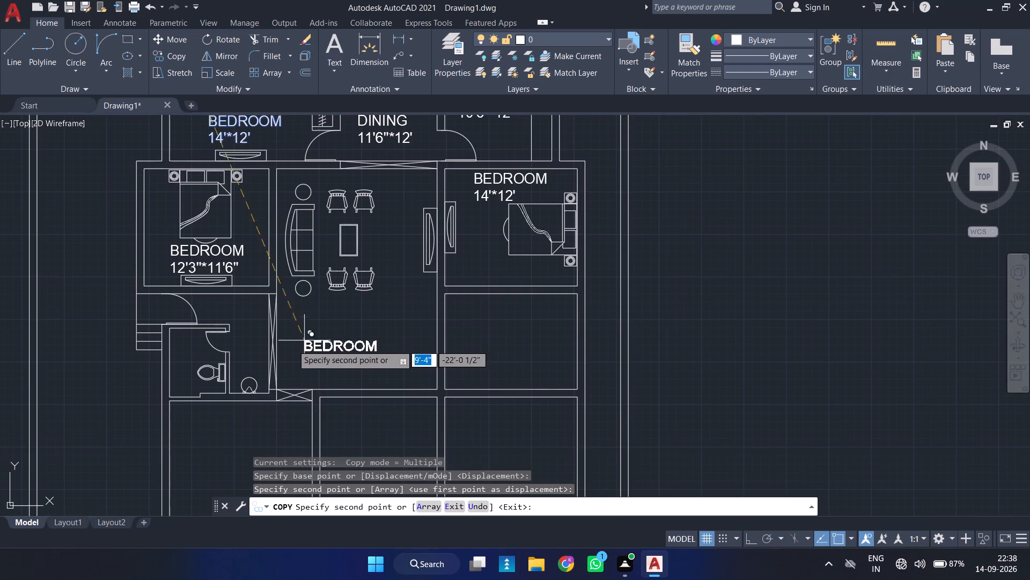
scroll(323, 325, "up", 2)
left_click(318, 306)
scroll(443, 310, "down", 2)
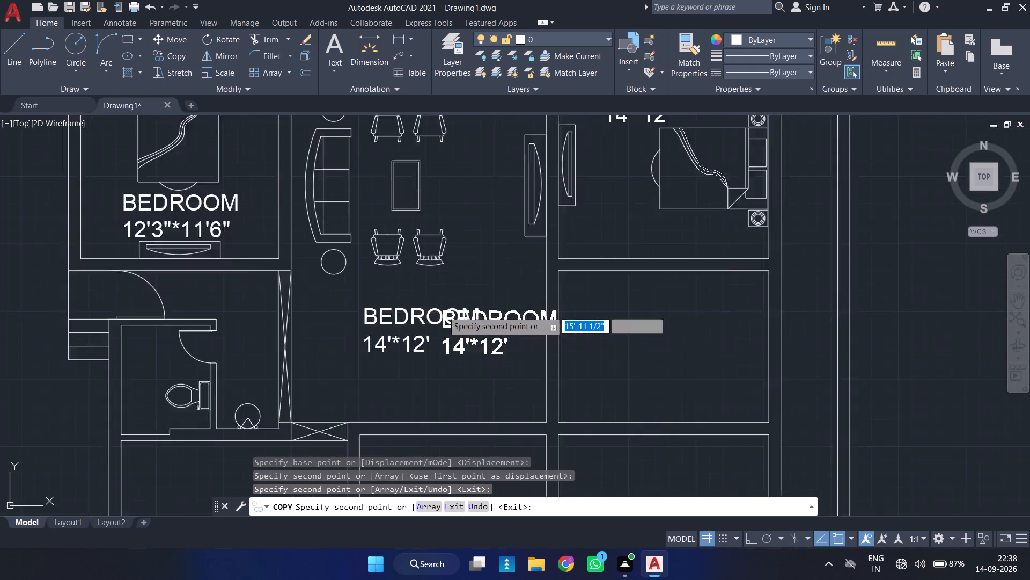
key("Escape")
Change the size line of the copied label in the east bedroom to 13'*11'6" and save the text.
middle_click_drag(491, 261, 375, 362)
scroll(445, 271, "up", 2)
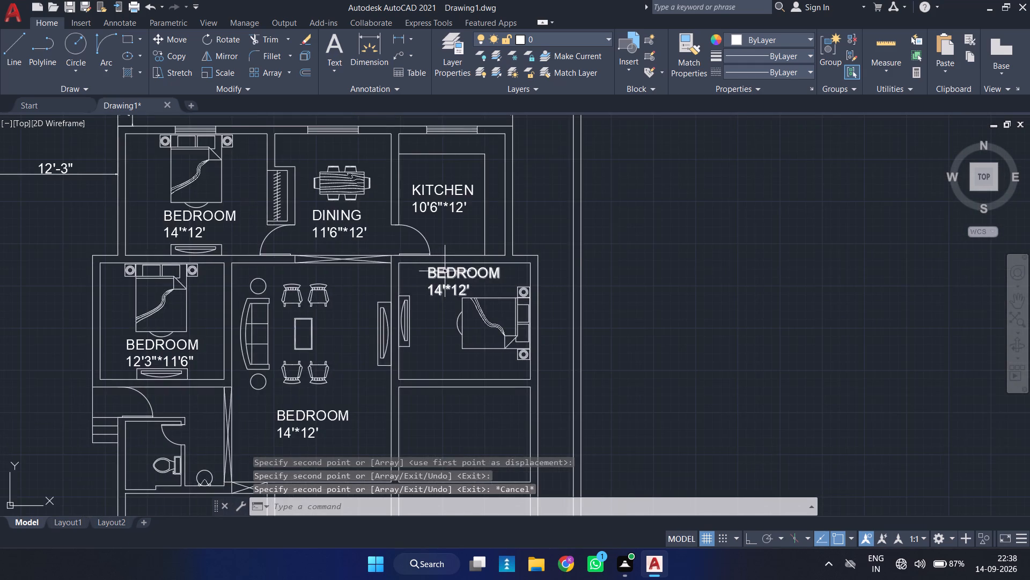
double_click(458, 285)
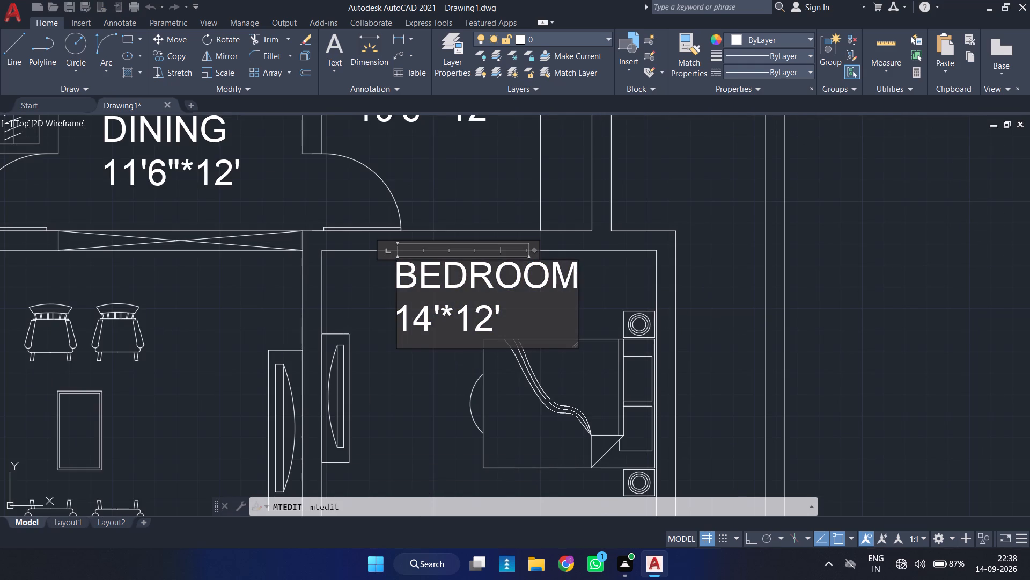
left_click(436, 326)
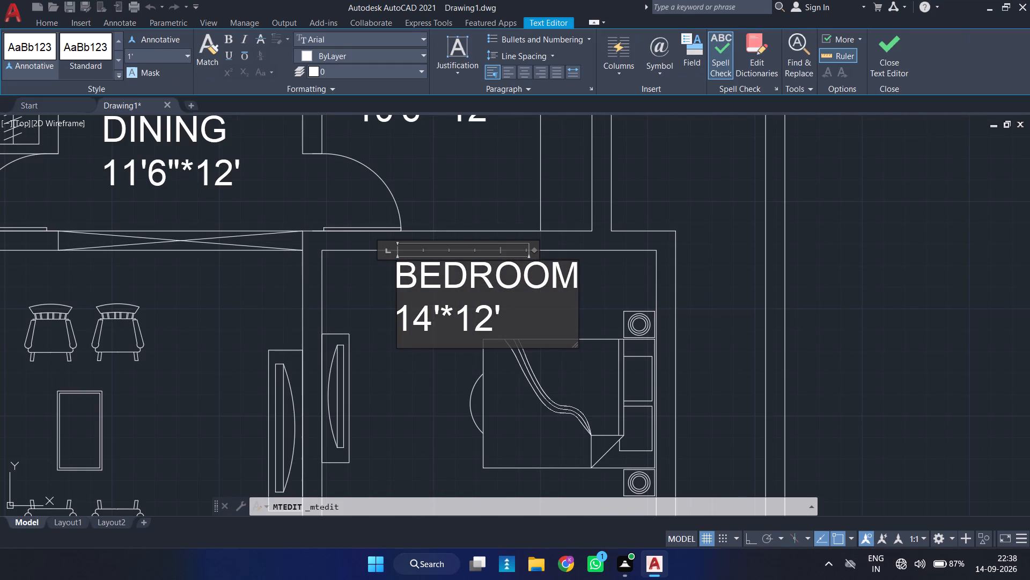
key("BackSpace")
key("3")
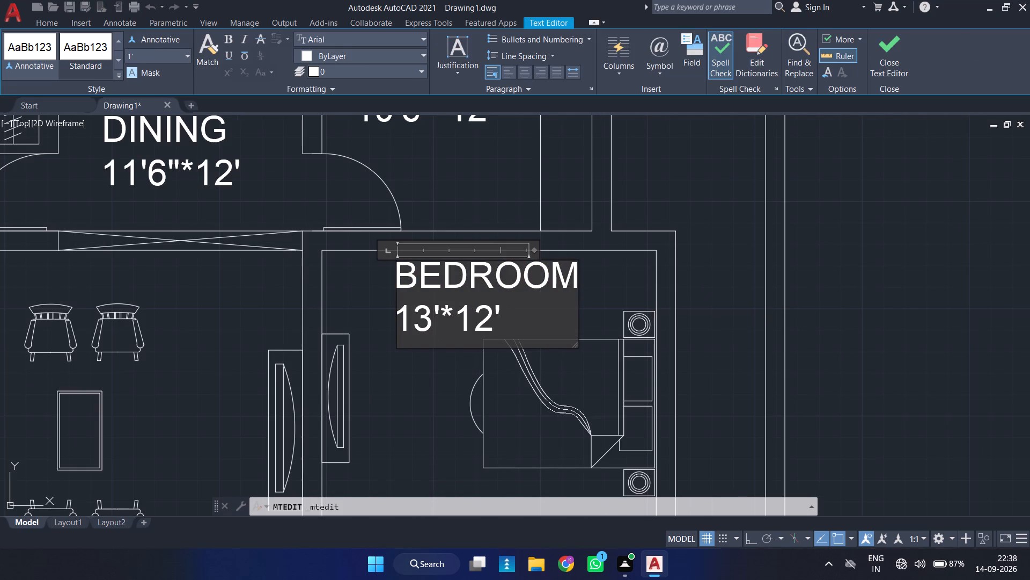
key("Right")
key("Right")
key("Right")
key("Right")
key("BackSpace")
key("1")
key("Right")
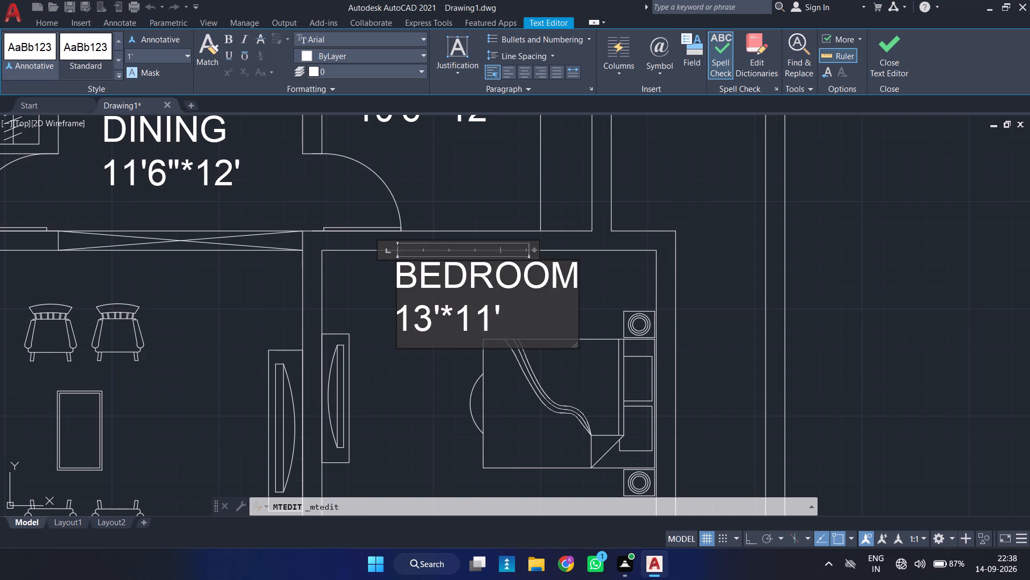
type("6\"")
key("Escape")
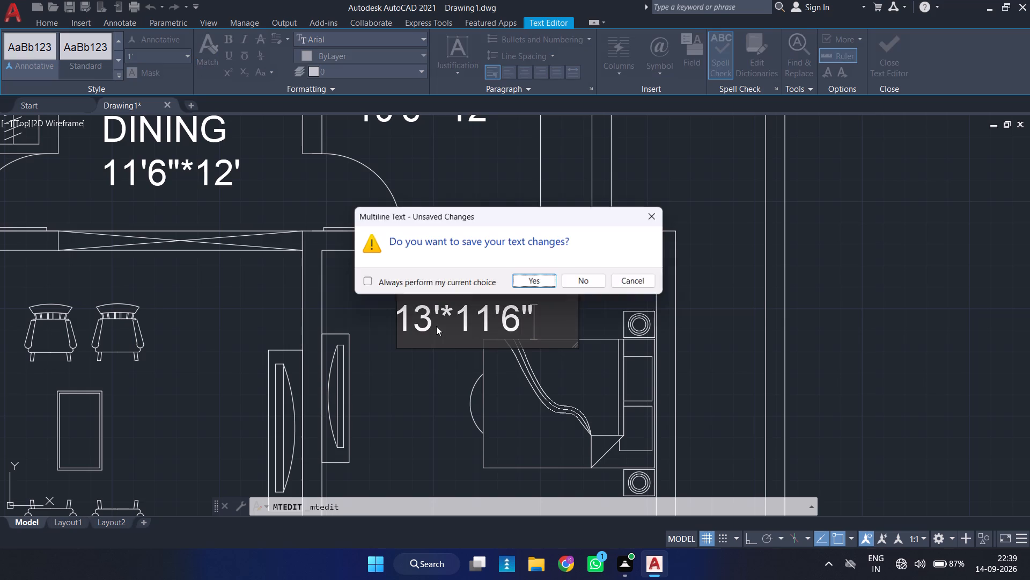
key("Return")
Replace the copied label's text in the central room with LIVING AREA and widen its text frame to fit one line.
scroll(378, 266, "down", 3)
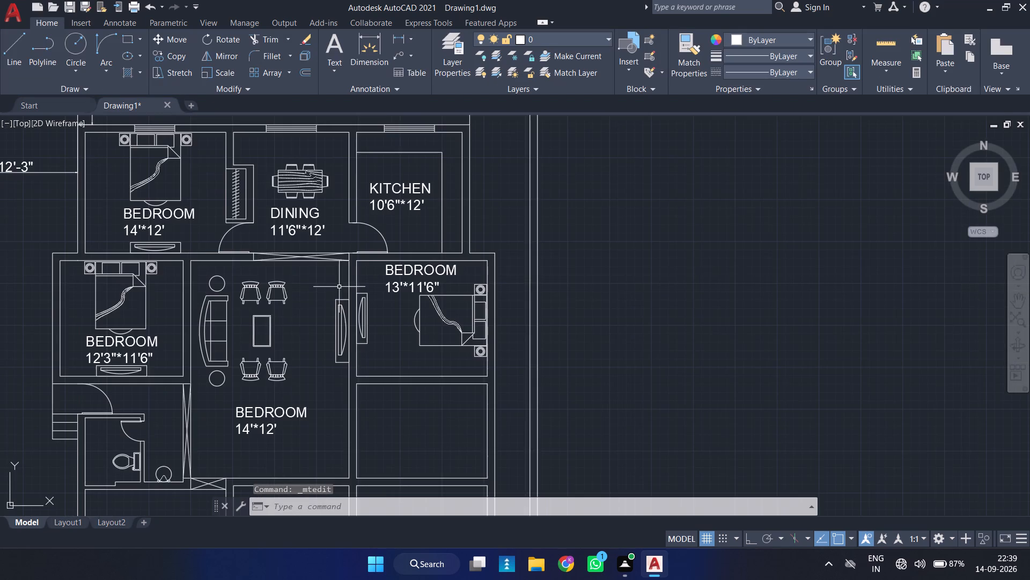
middle_click_drag(263, 342, 425, 301)
scroll(402, 378, "up", 1)
middle_click_drag(404, 378, 392, 364)
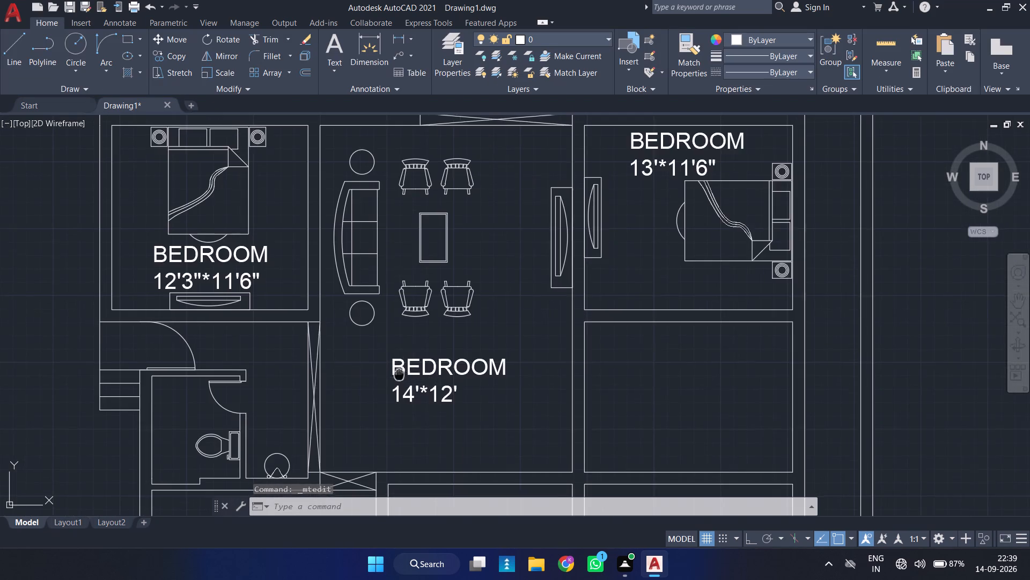
middle_click_drag(392, 364, 361, 327)
double_click(371, 314)
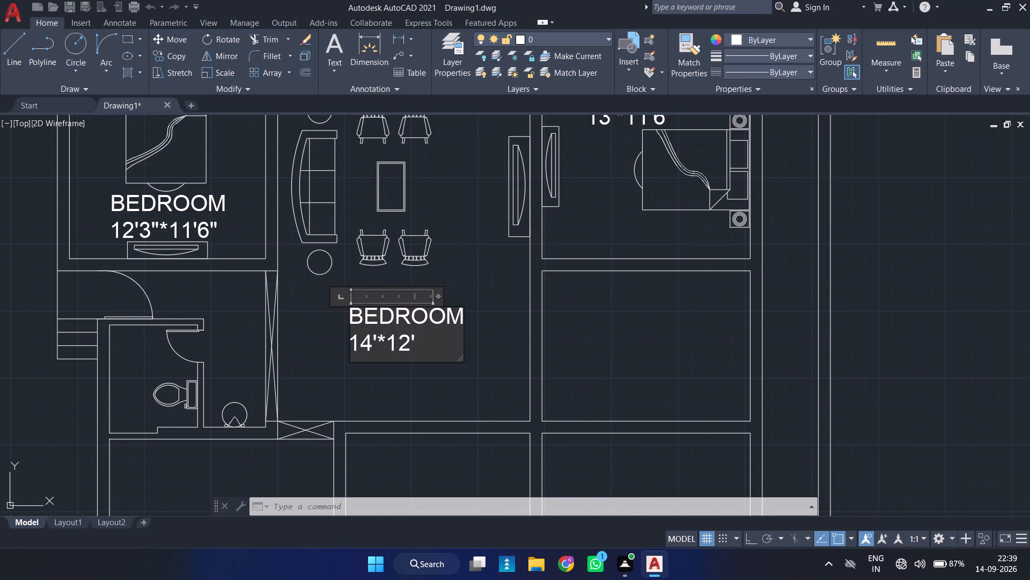
left_click(424, 342)
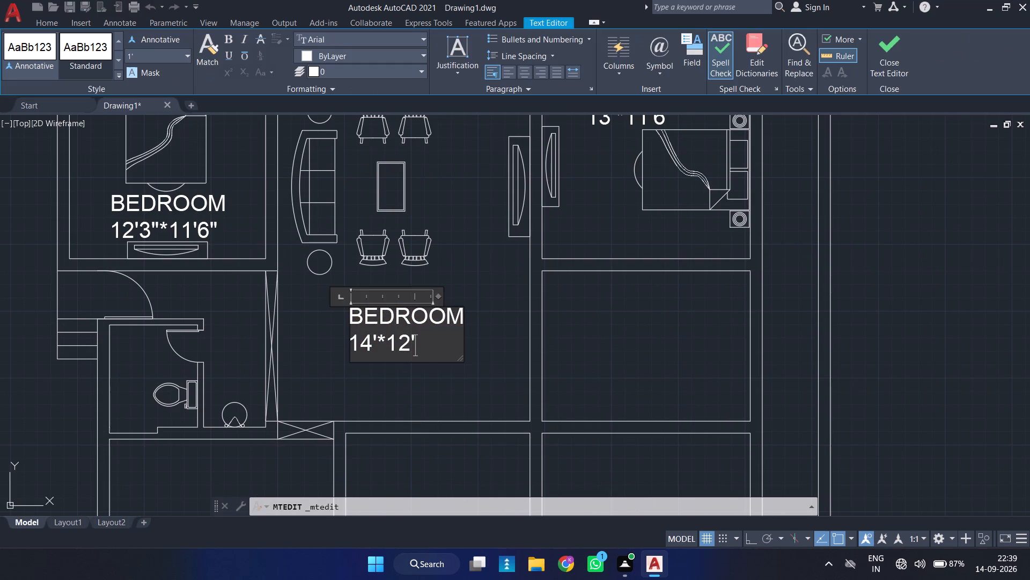
key("BackSpace")
key("BackSpace")
key("BackSpace")
key("BackSpace")
key("BackSpace")
key("BackSpace")
key("BackSpace")
key("BackSpace")
key("BackSpace")
key("BackSpace")
key("BackSpace")
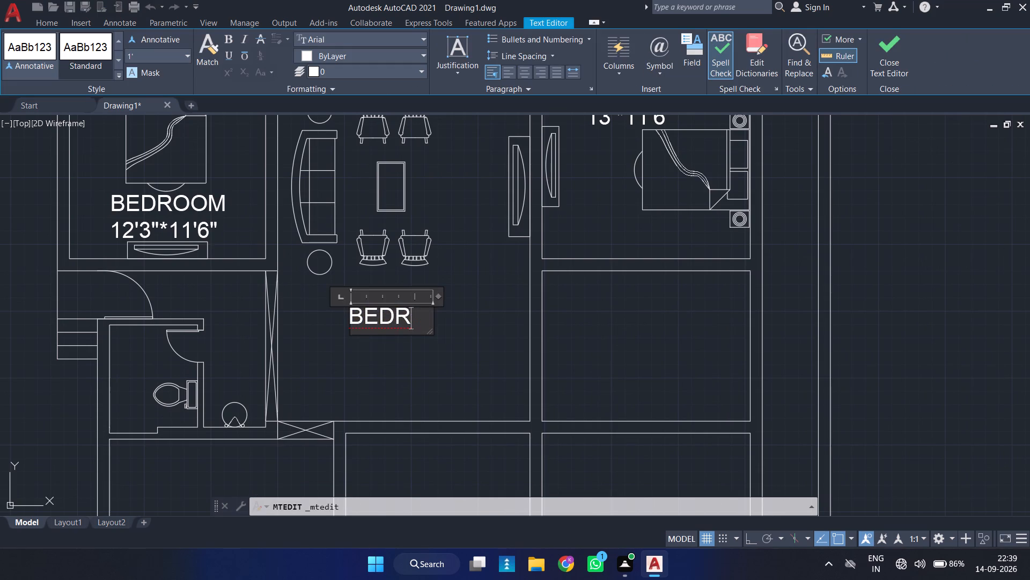
key("BackSpace")
key("BackSpace")
key("BackSpace")
key("BackSpace")
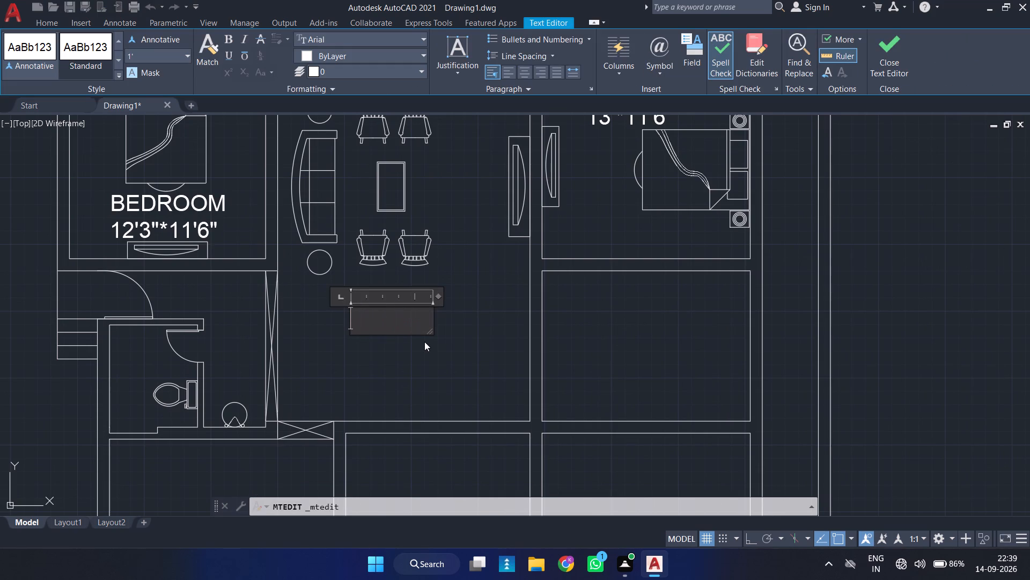
key("l")
type("IVING")
key("space")
type("AREA")
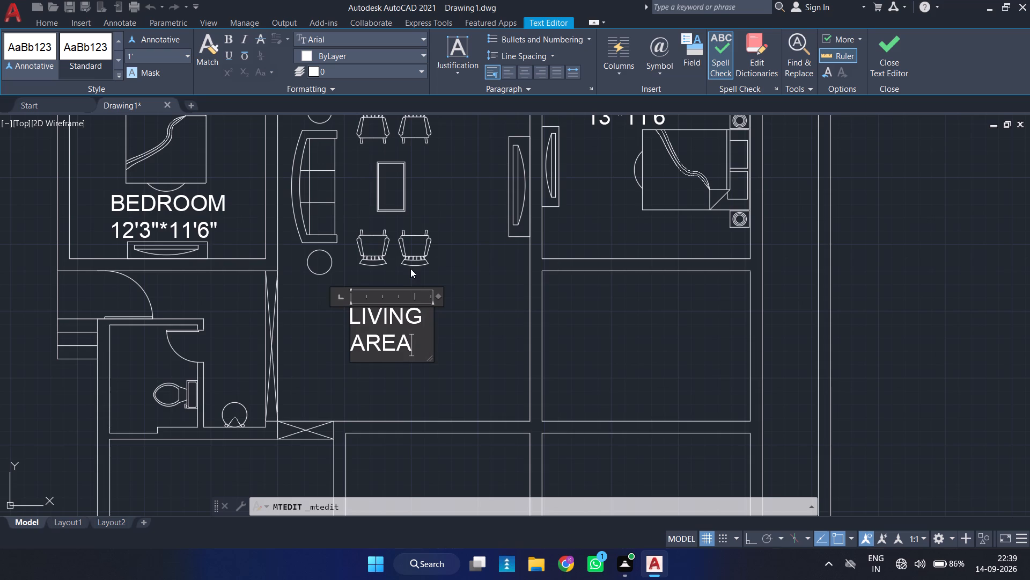
left_click_drag(438, 295, 521, 295)
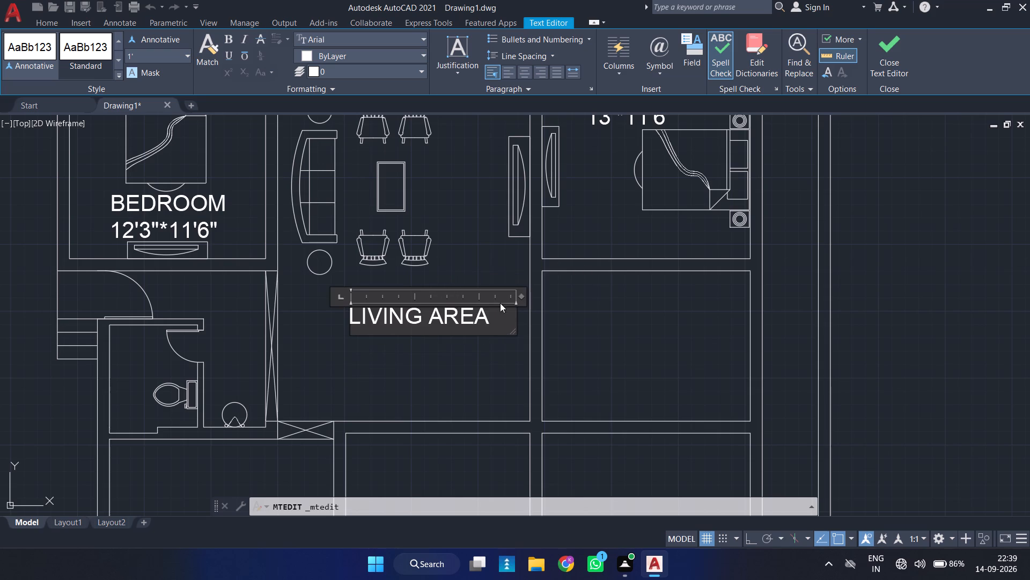
Add a second line with the size 15'9"*21'71/2" under LIVING AREA.
key("Return")
type("15'9\"*")
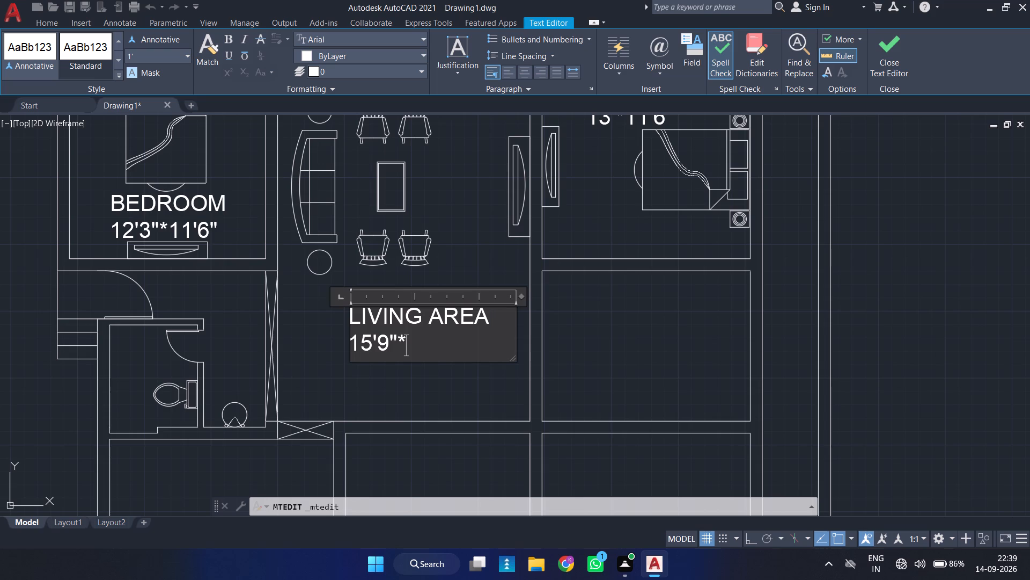
type("21'")
key("7")
type(".5")
key("BackSpace")
key("BackSpace")
key("1")
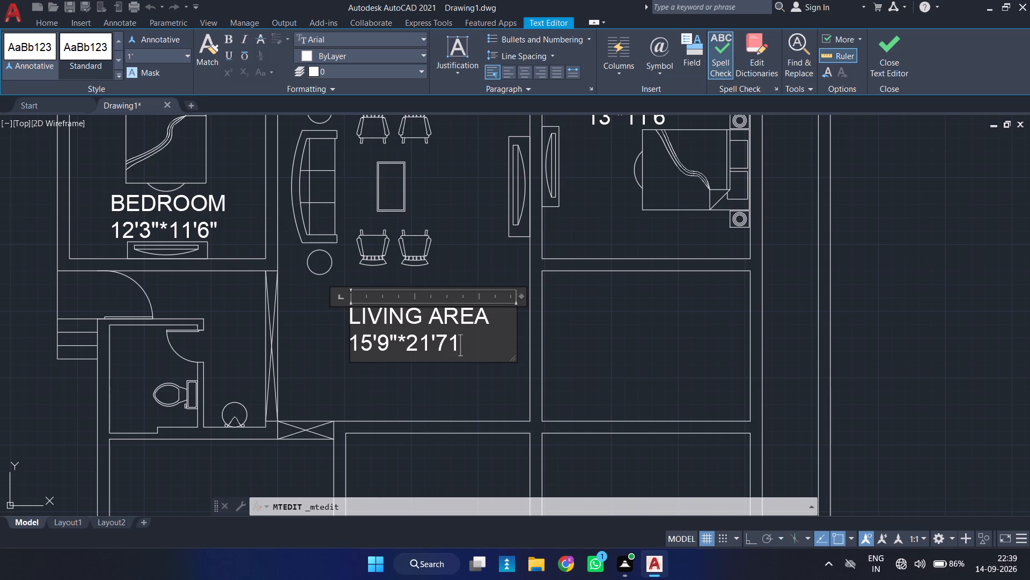
key("slash")
key("2")
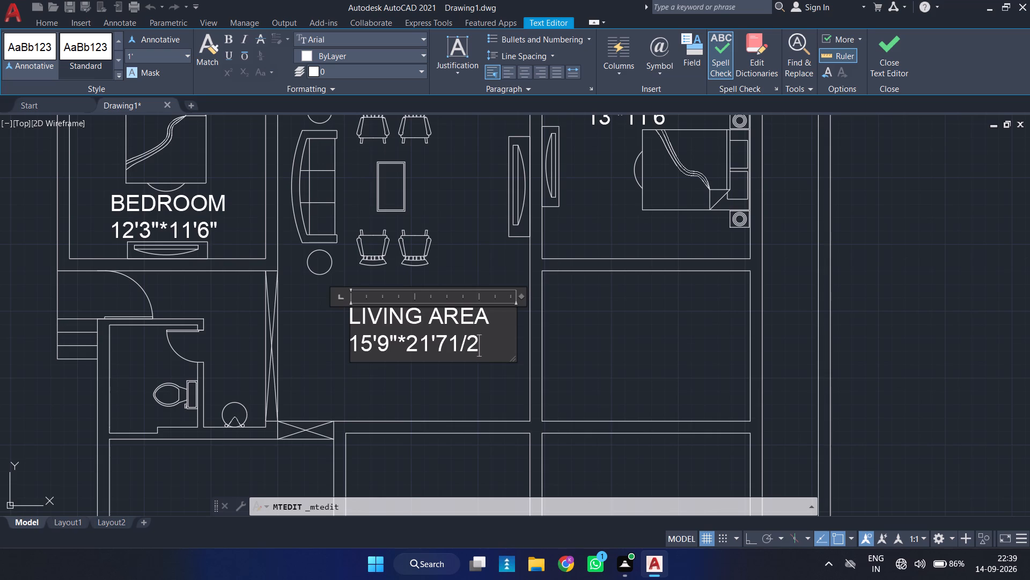
key("shift+quotedbl")
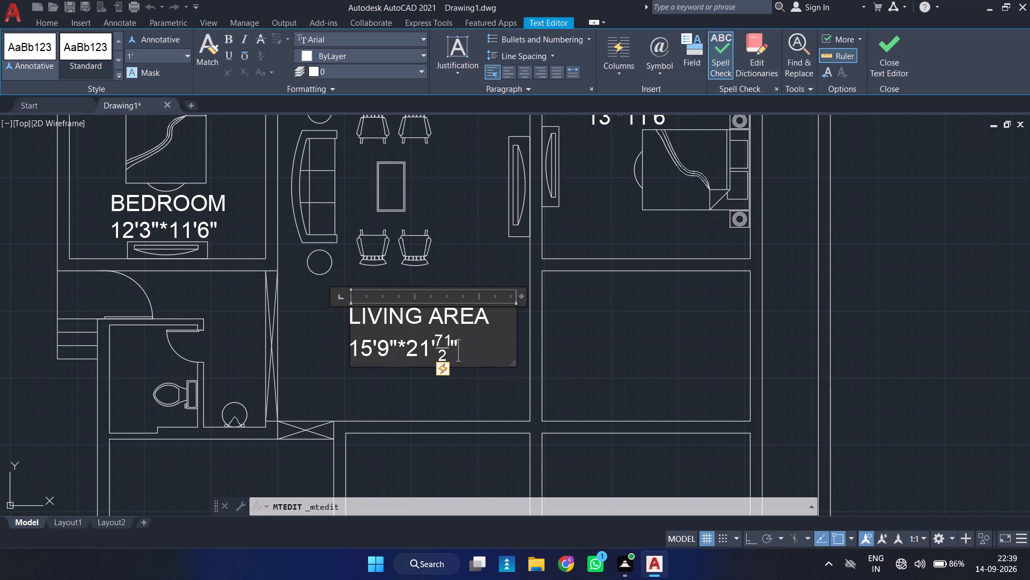
Replace the stacked fraction in the living area size with 7.5, giving 15'9"*21'7.5", and save the text.
scroll(479, 330, "up", 2)
left_click(386, 370)
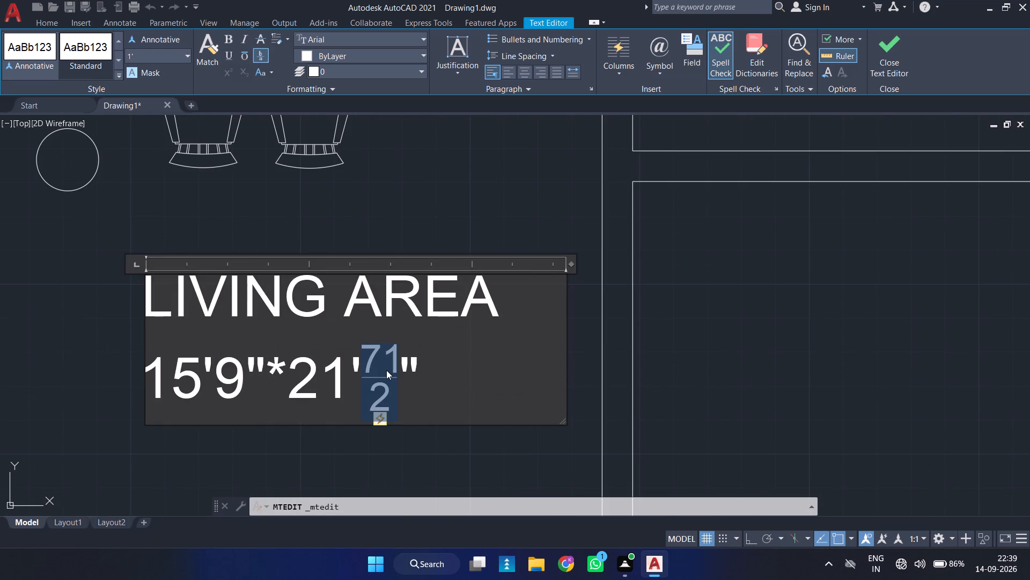
key("BackSpace")
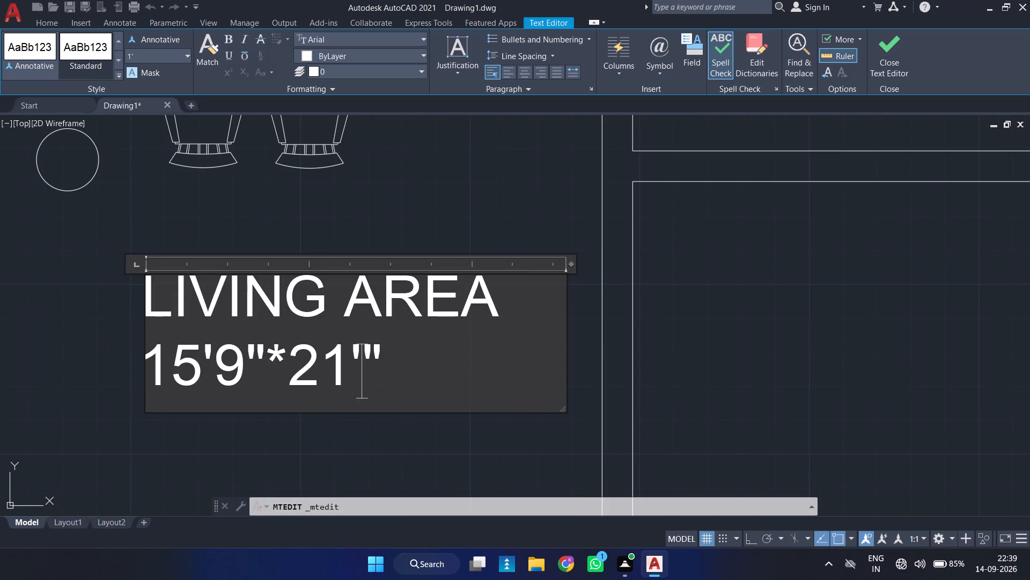
type("7.5")
key("Escape")
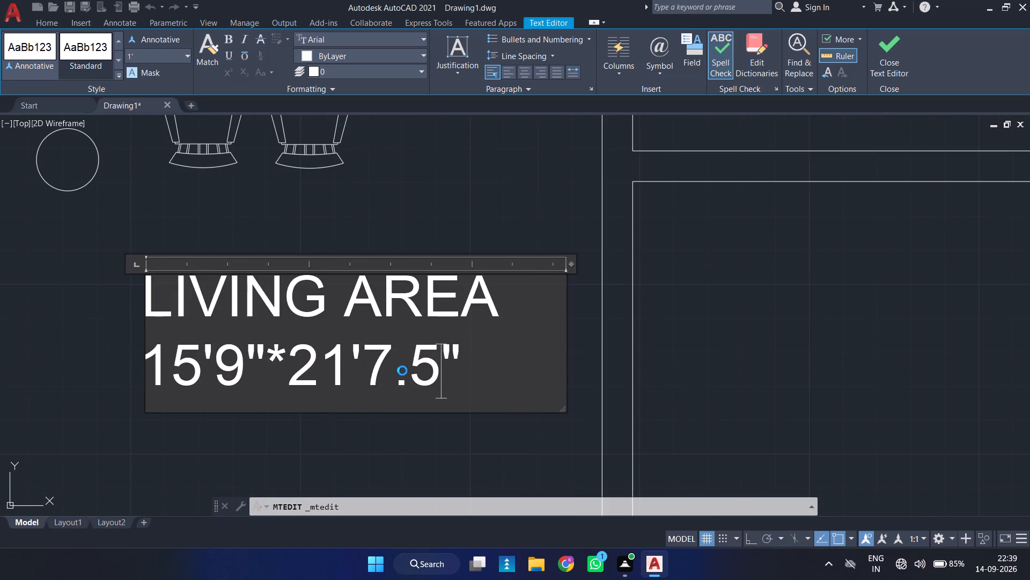
key("Return")
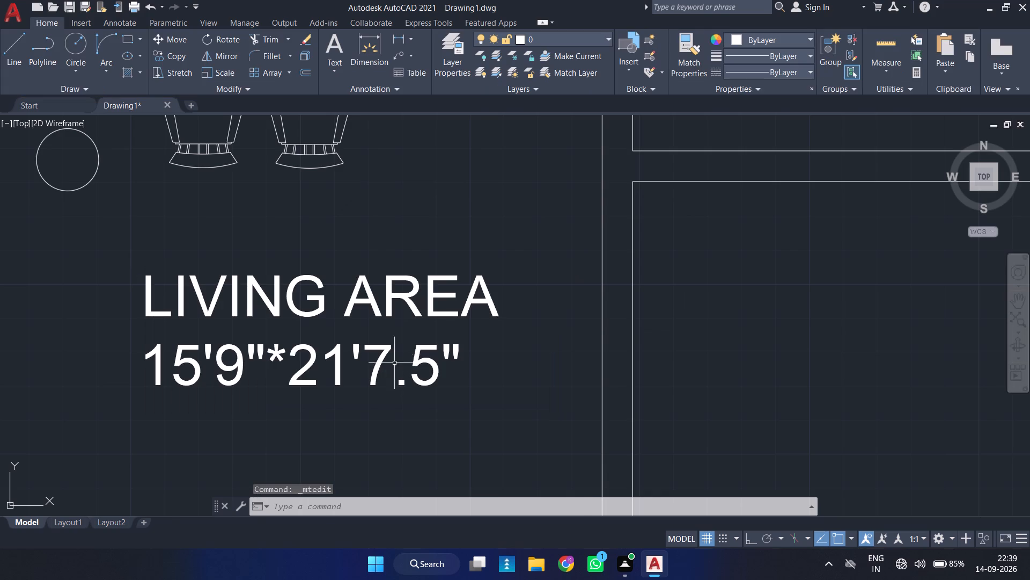
scroll(386, 355, "down", 3)
scroll(354, 349, "up", 2)
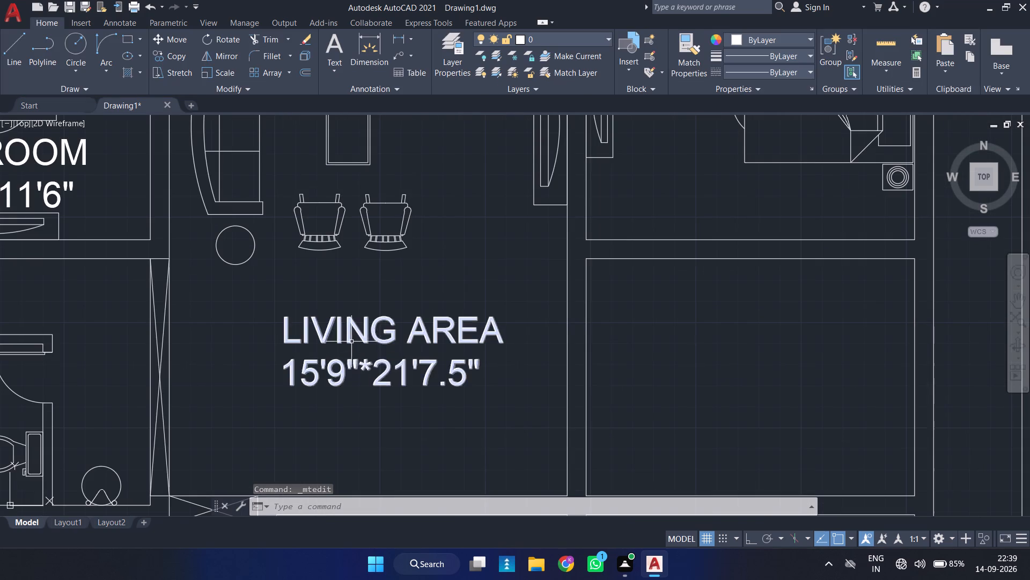
Shift the LIVING AREA label slightly west within the living room and deselect it.
left_click(351, 331)
left_click(283, 316)
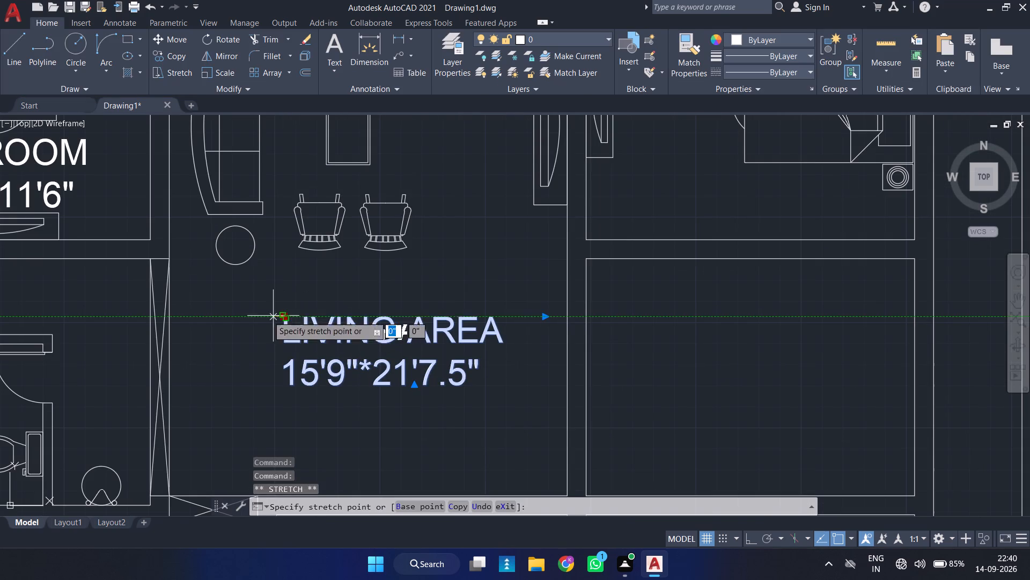
left_click(262, 316)
scroll(315, 304, "down", 3)
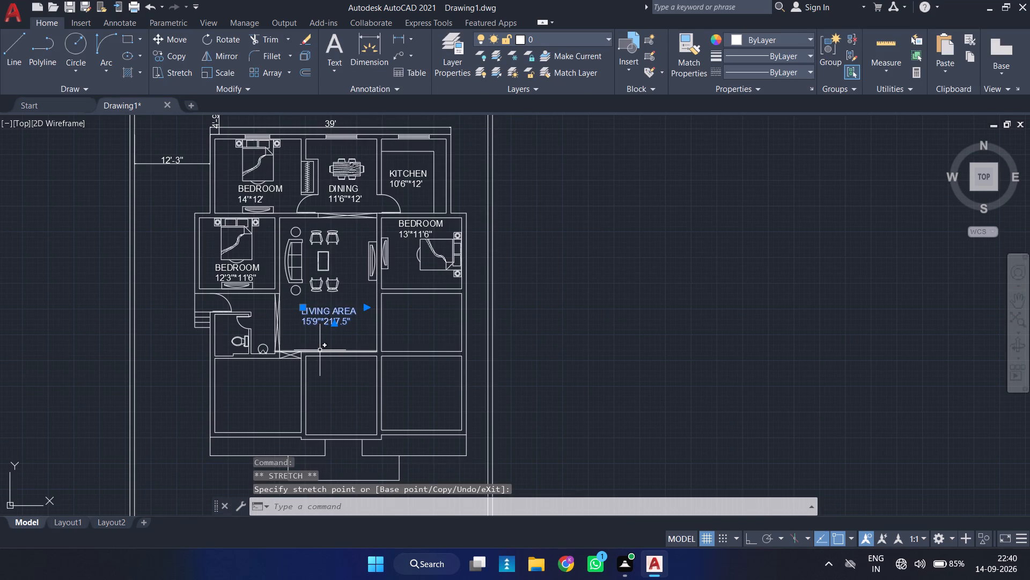
key("Escape")
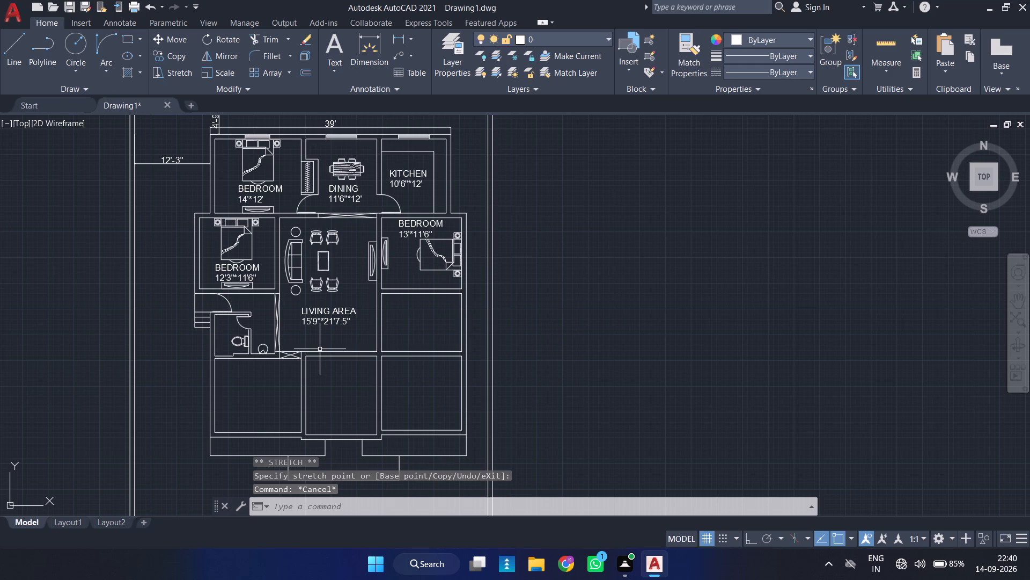
Add a vertical linear dimension across the entry passage, from the toilet's north wall corner to the west bedroom wall.
middle_click_drag(245, 298, 388, 246)
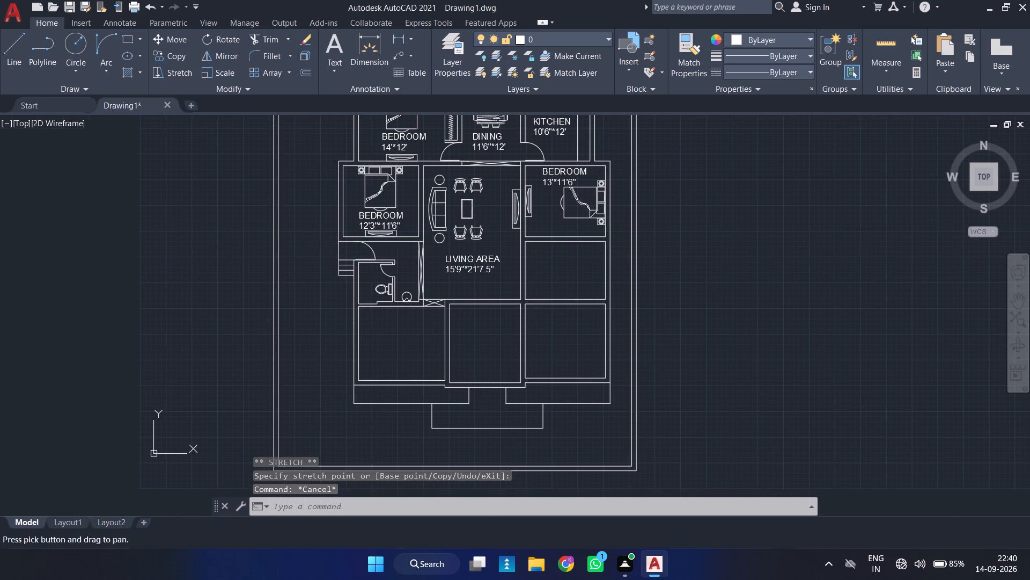
scroll(350, 247, "up", 2)
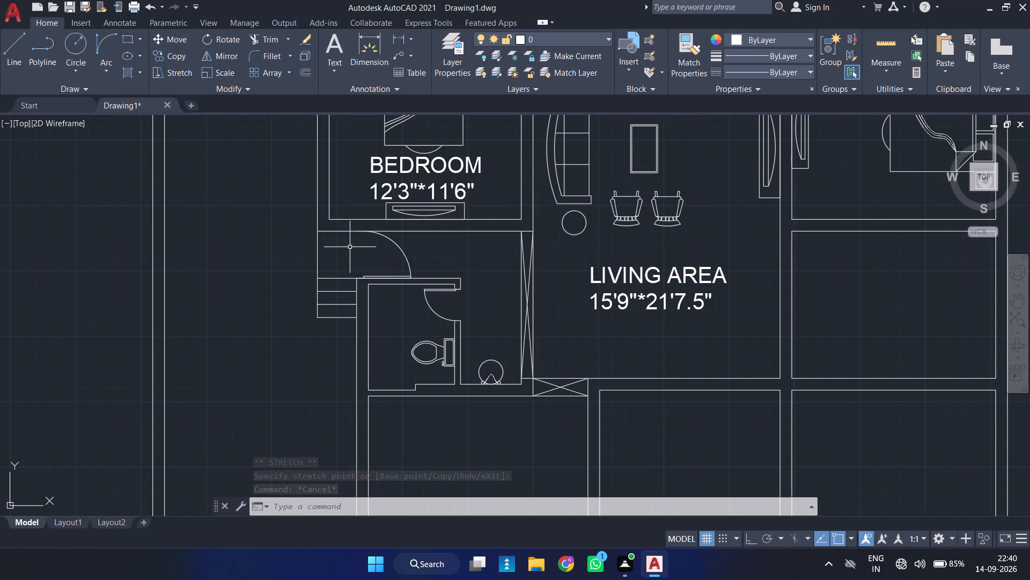
middle_click_drag(350, 247, 340, 288)
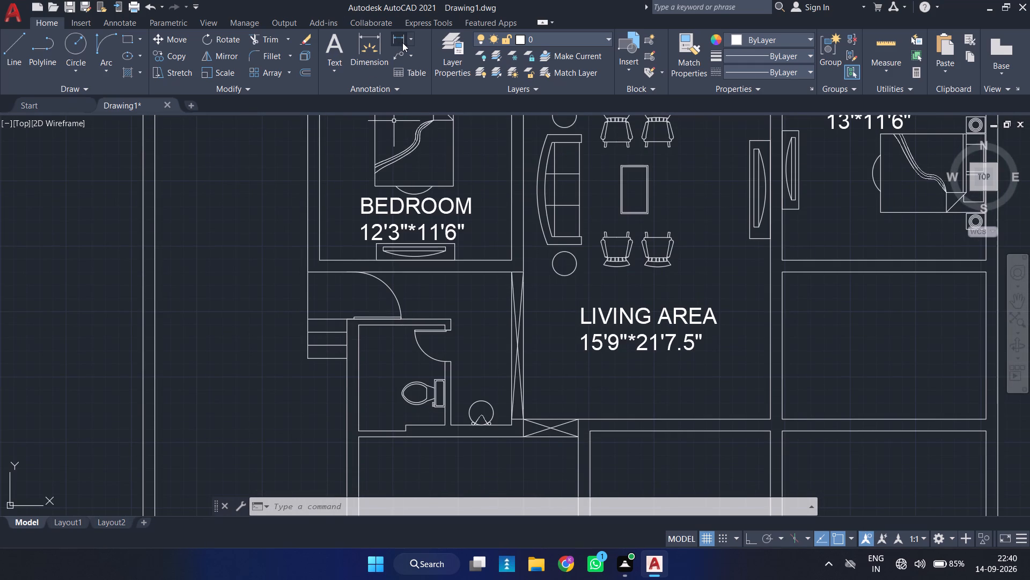
left_click(402, 42)
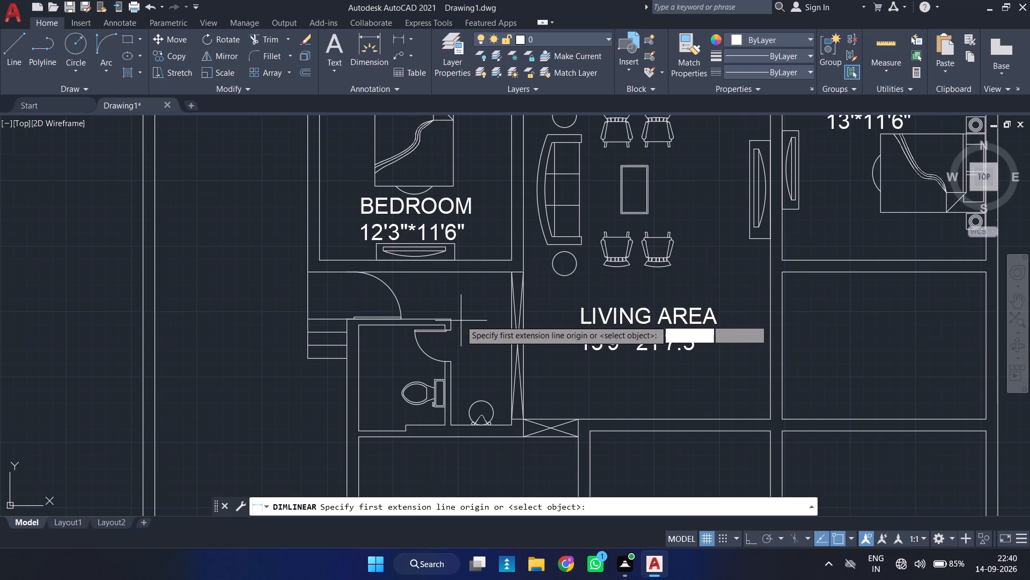
left_click(448, 320)
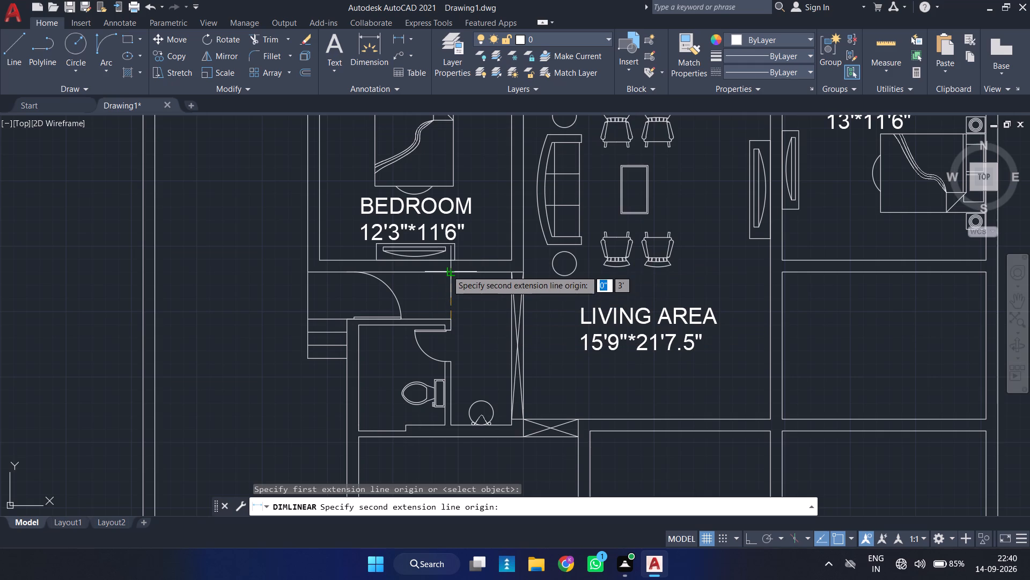
left_click(447, 270)
left_click(436, 270)
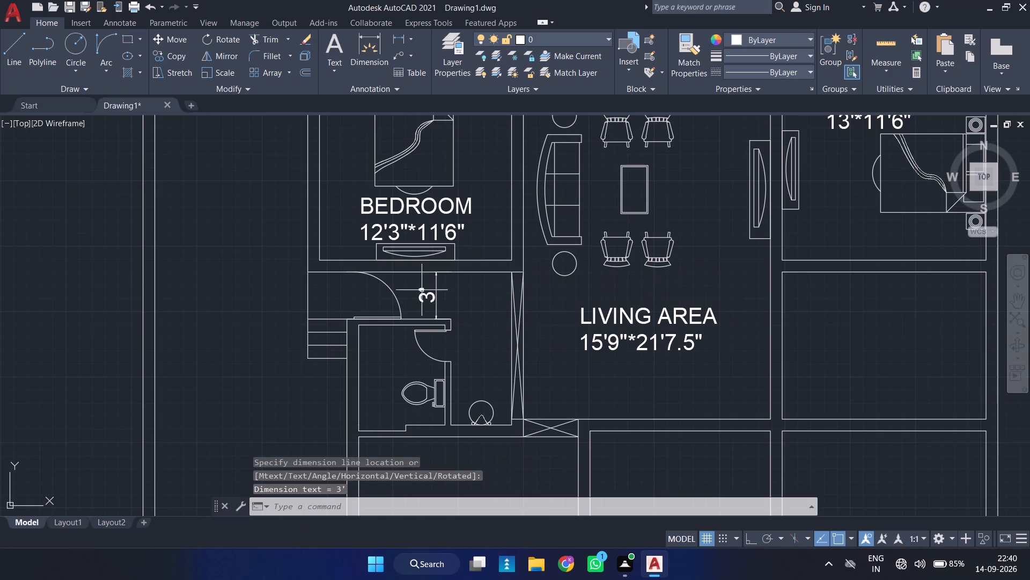
Turn on Ortho mode and add a horizontal linear dimension to the bottom edge of the entrance steps.
left_click(754, 532)
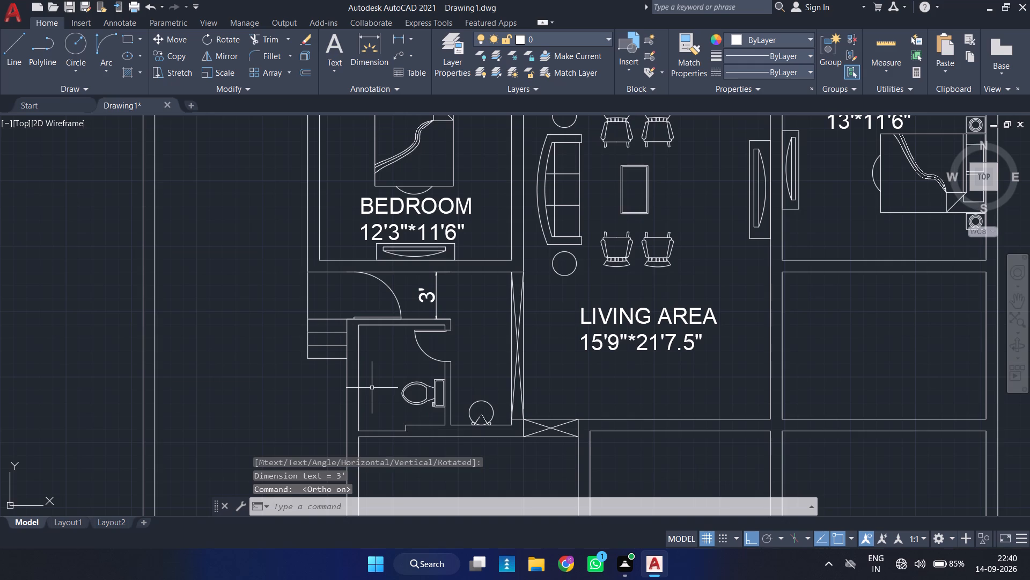
key("space")
key("space")
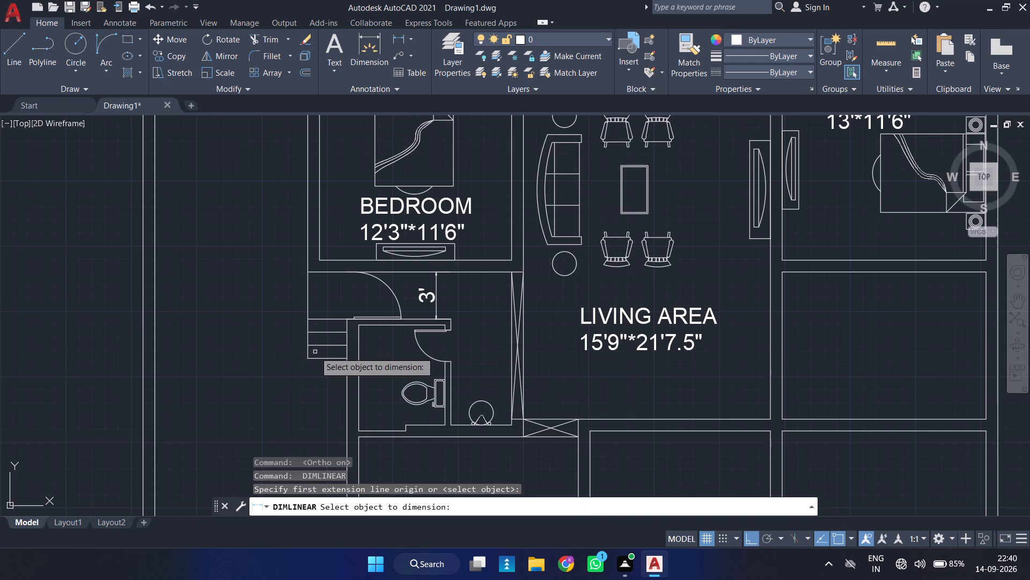
left_click(328, 359)
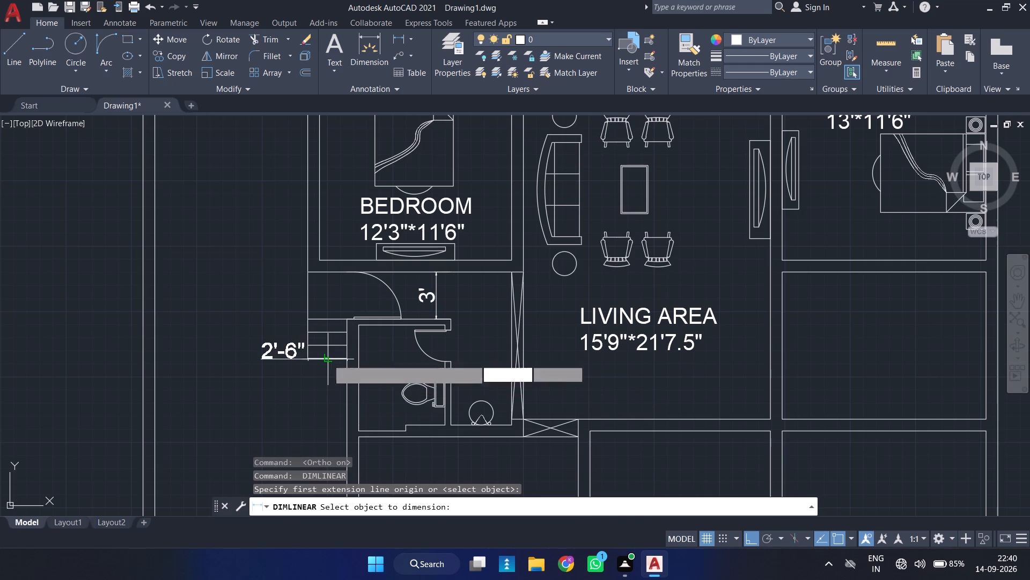
left_click(330, 376)
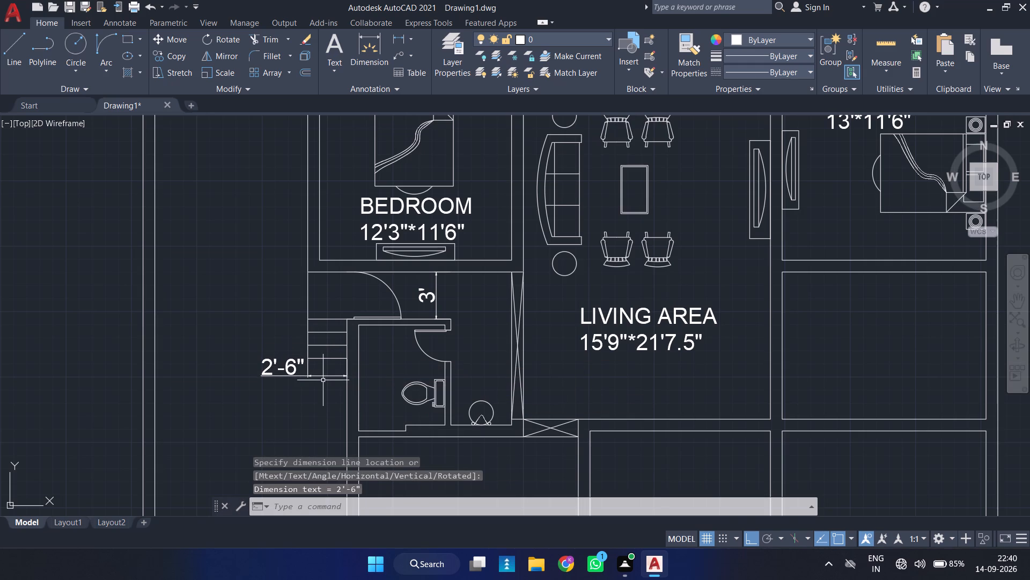
Reposition the steps' width dimension with its text over the dimension line, a short distance below the lowest step.
scroll(304, 375, "up", 2)
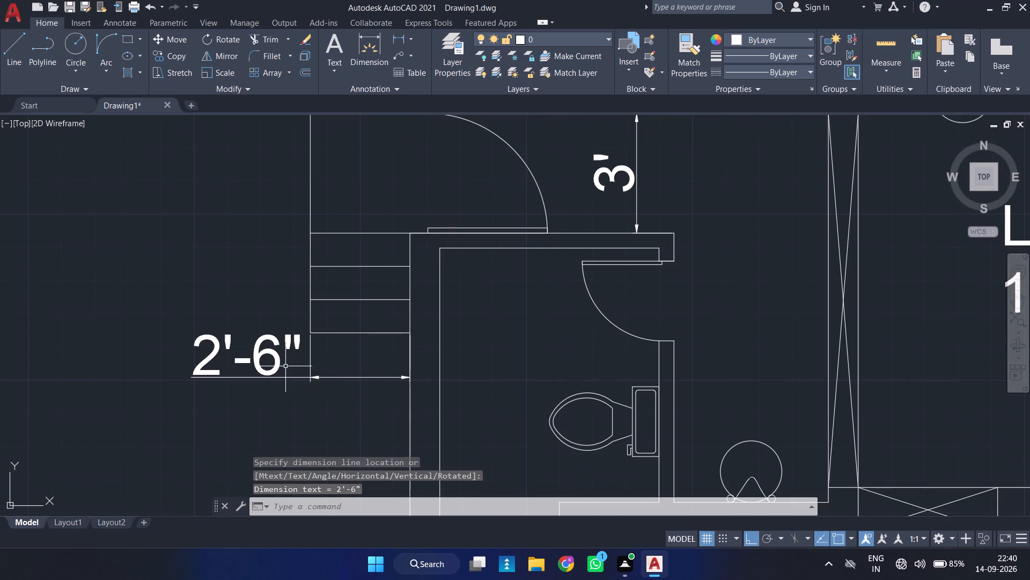
left_click(264, 357)
left_click(248, 355)
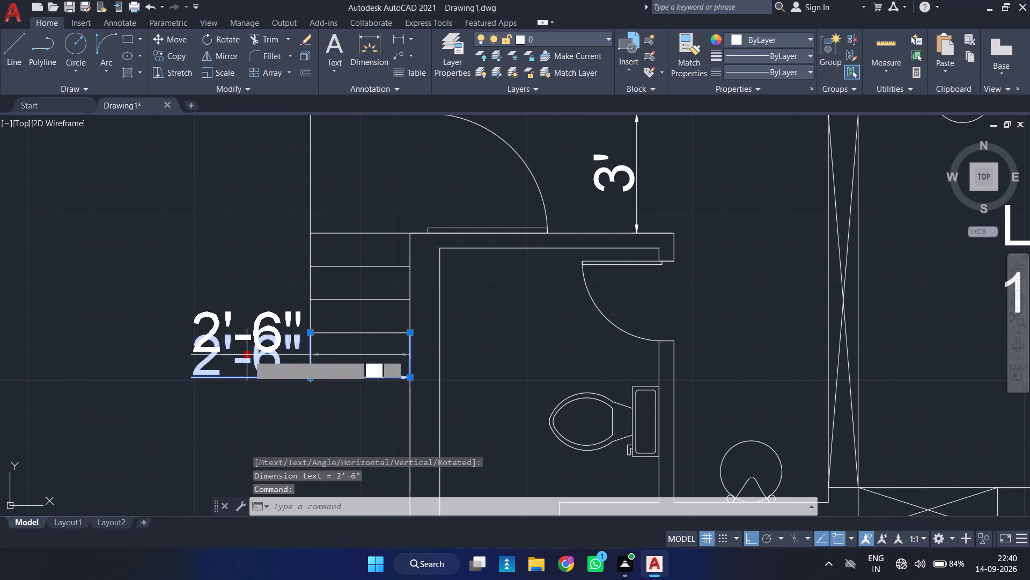
left_click(372, 409)
left_click(372, 358)
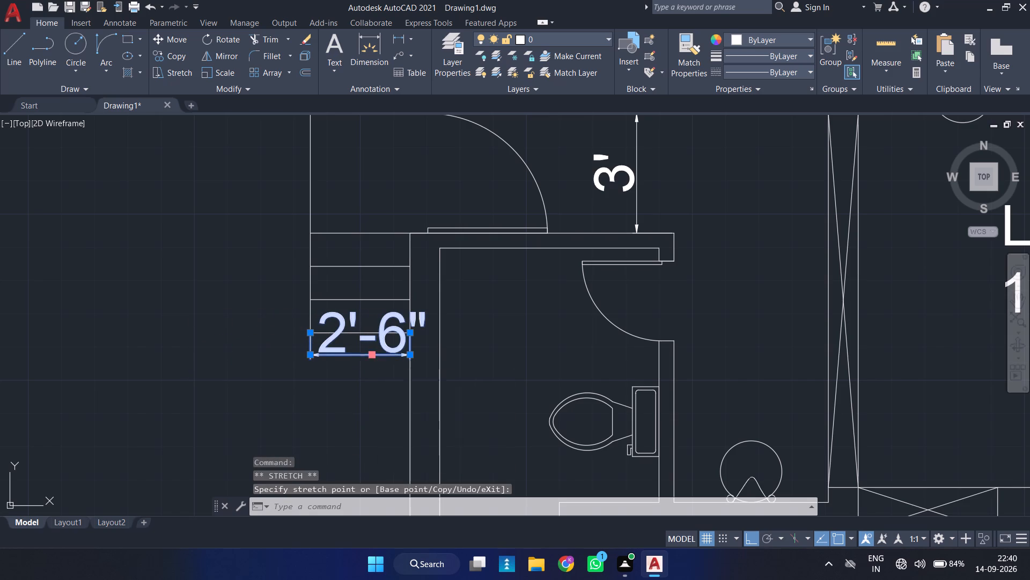
left_click(378, 417)
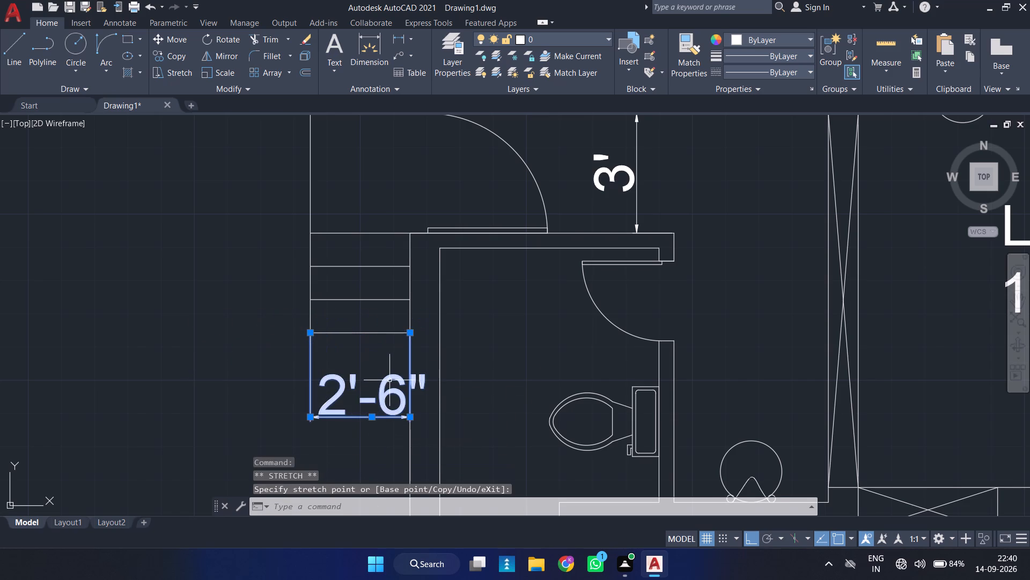
scroll(389, 380, "up", 1)
left_click(388, 389)
left_click(365, 378)
scroll(380, 361, "down", 2)
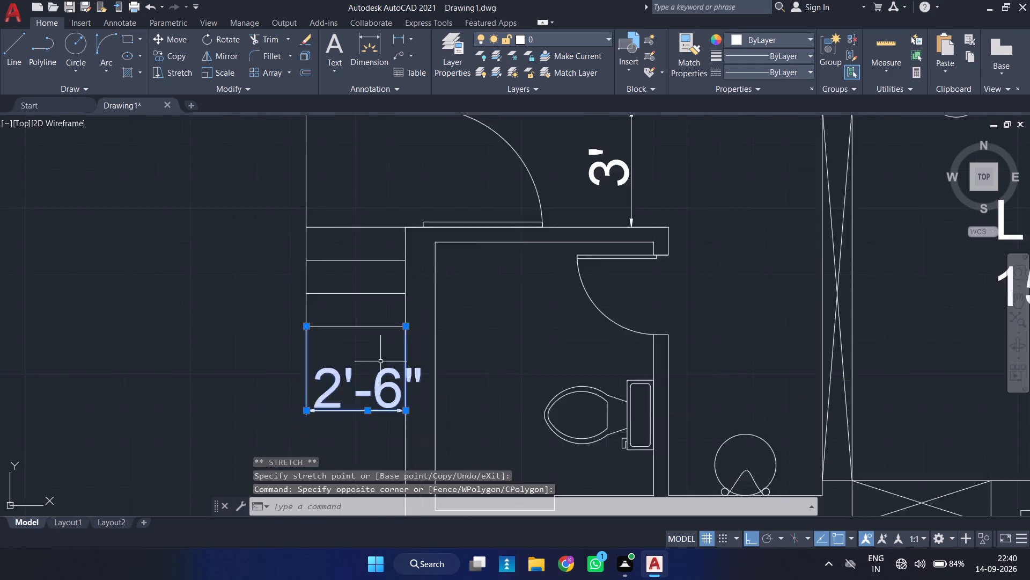
scroll(380, 393, "up", 2)
left_click(358, 395)
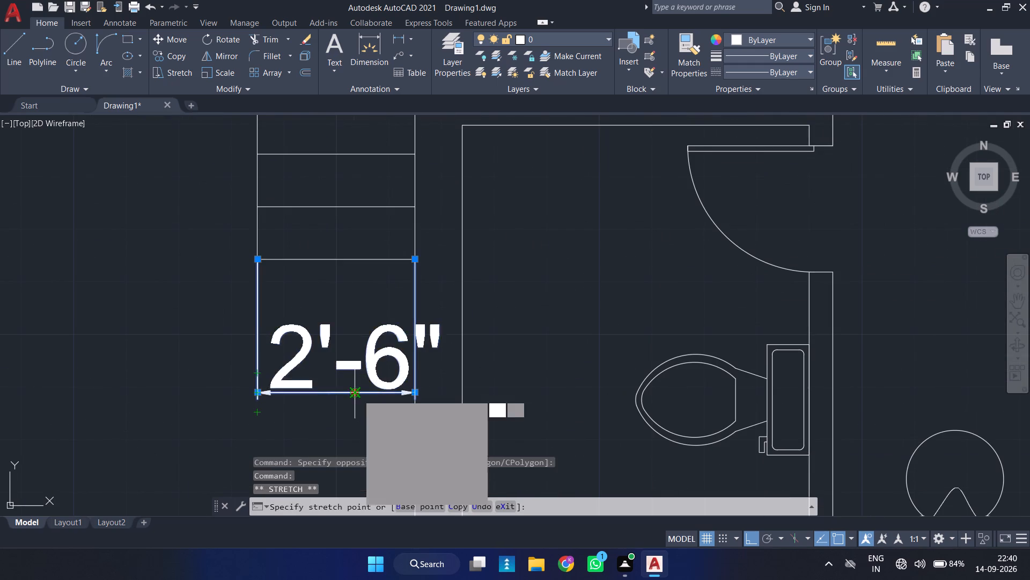
left_click(357, 368)
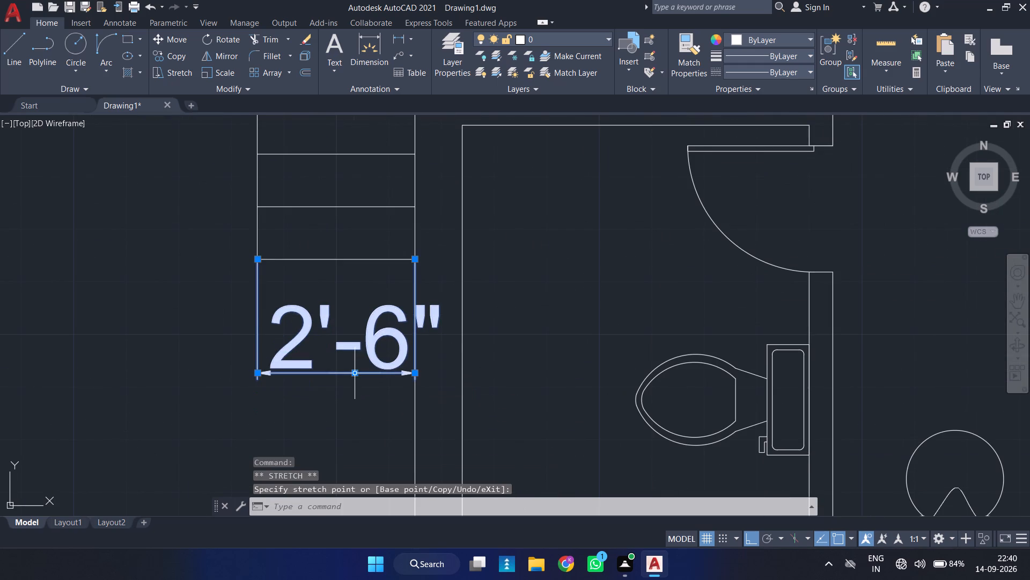
left_click(356, 376)
left_click(357, 360)
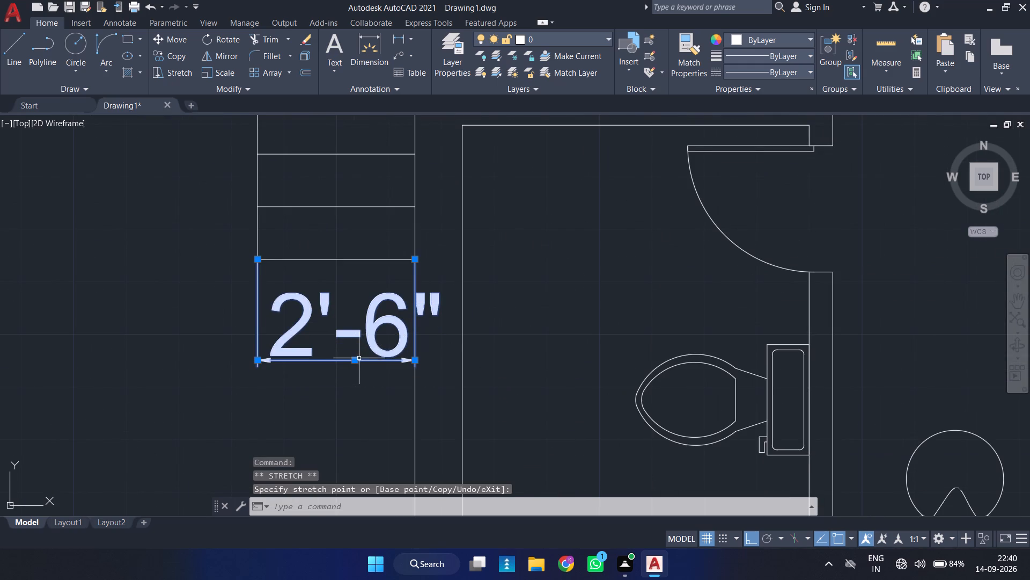
key("Escape")
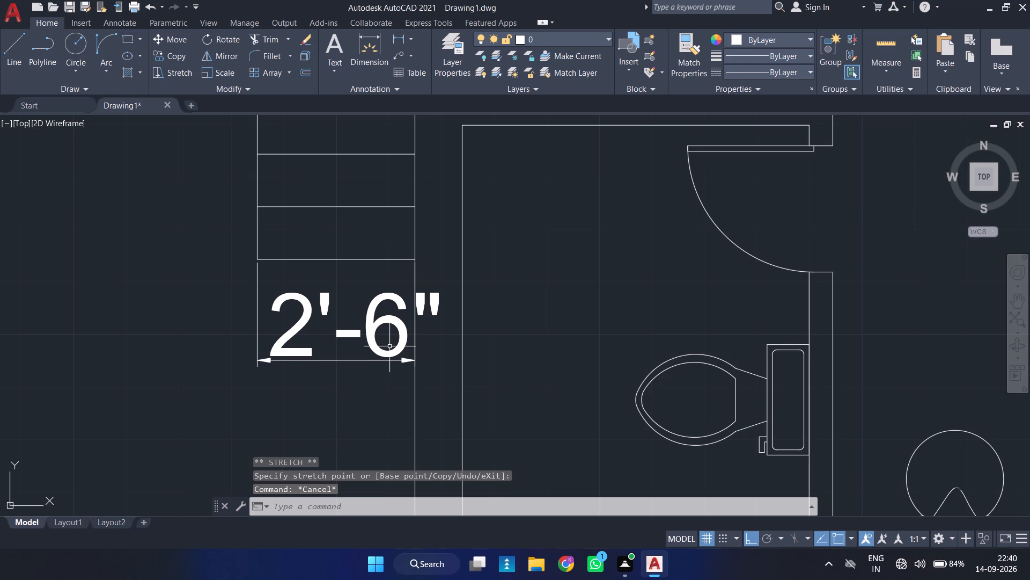
Add a horizontal linear dimension for the width of the wash area by selecting its bottom wall line.
scroll(507, 342, "down", 2)
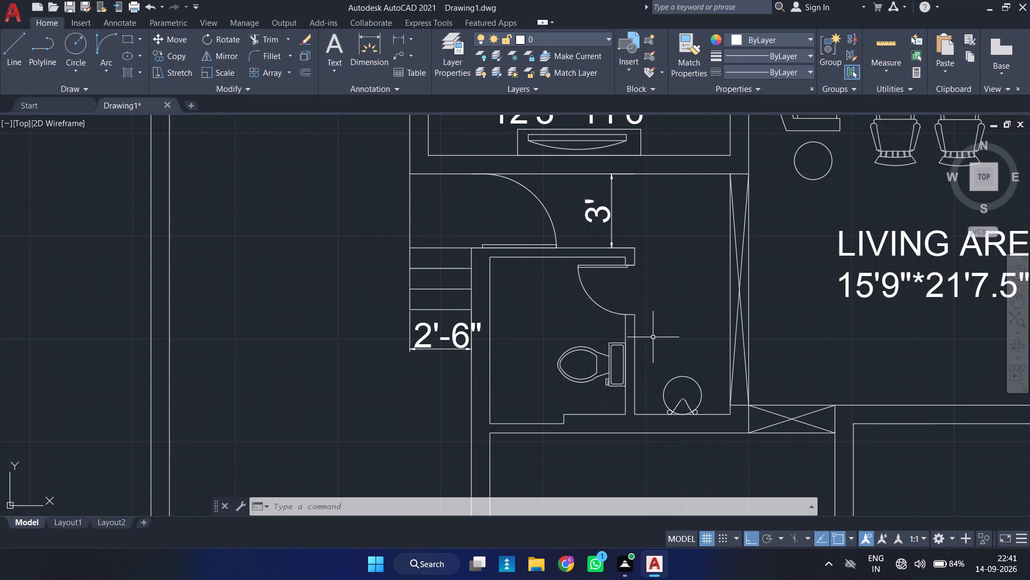
key("o")
key("Escape")
left_click(400, 38)
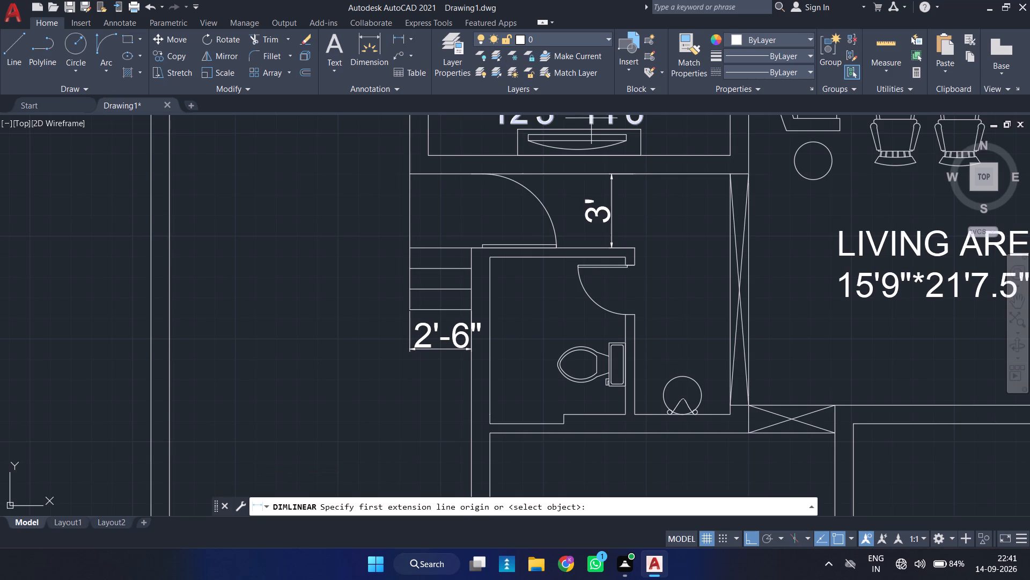
key("space")
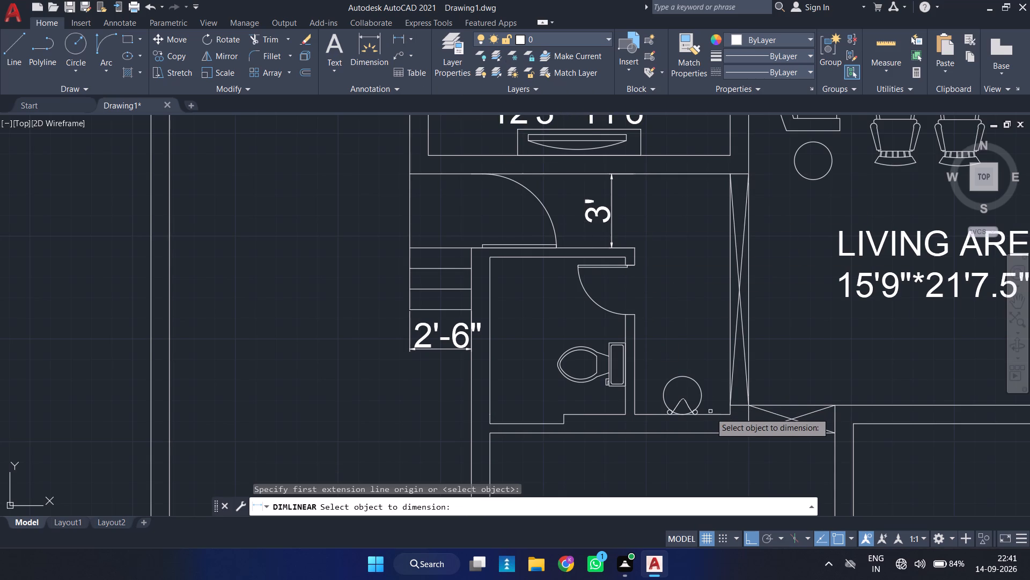
left_click(710, 416)
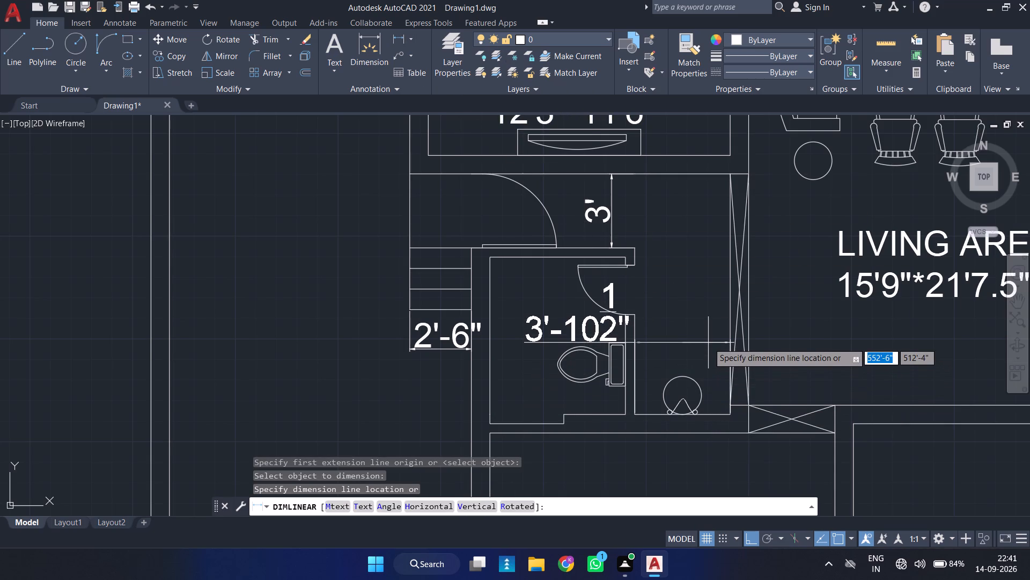
left_click(708, 343)
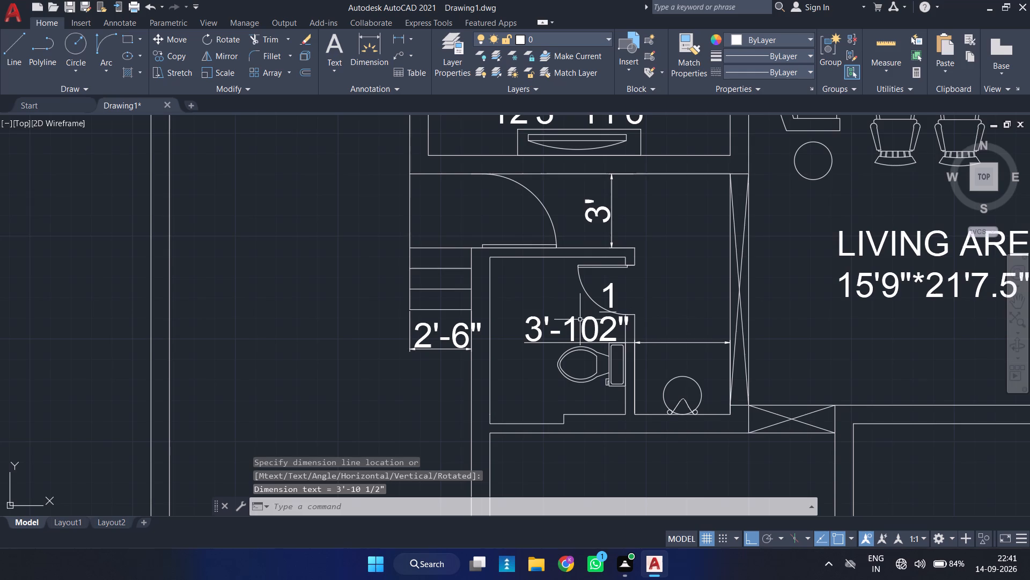
Move the wash area dimension's text between its extension lines and place the dimension line just above the washbasin.
left_click(580, 320)
left_click(567, 324)
left_click(576, 313)
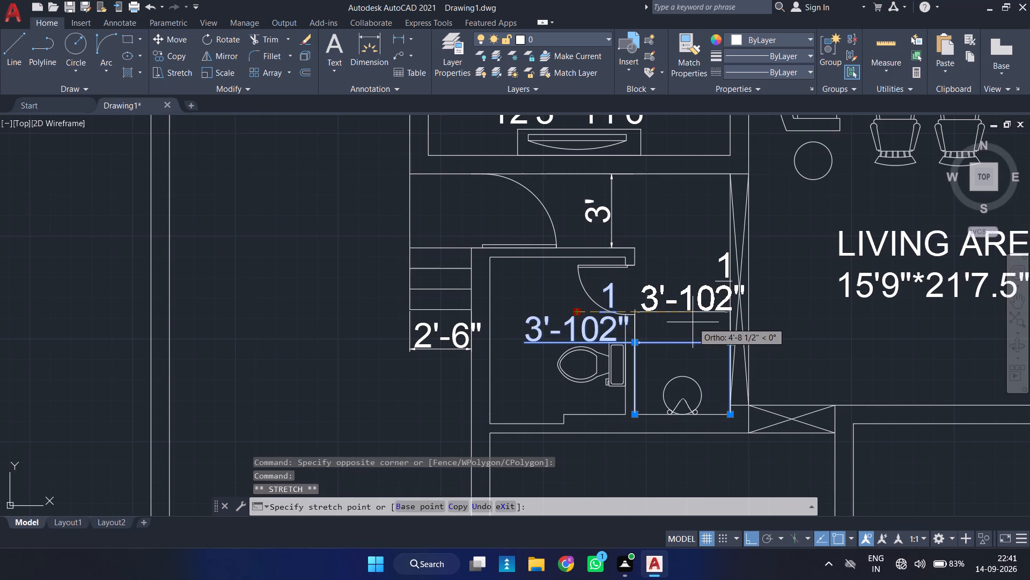
left_click(690, 322)
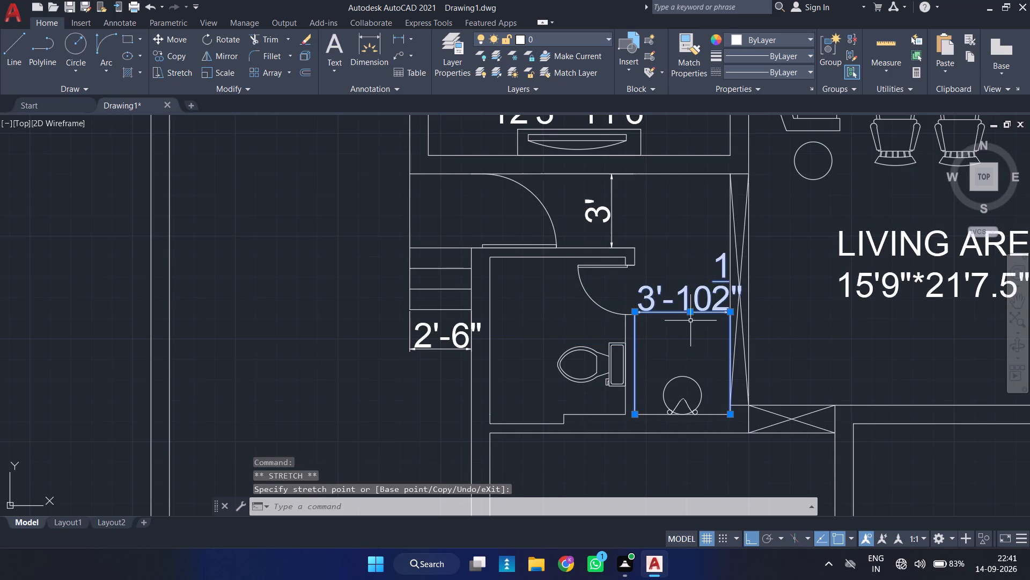
left_click(690, 313)
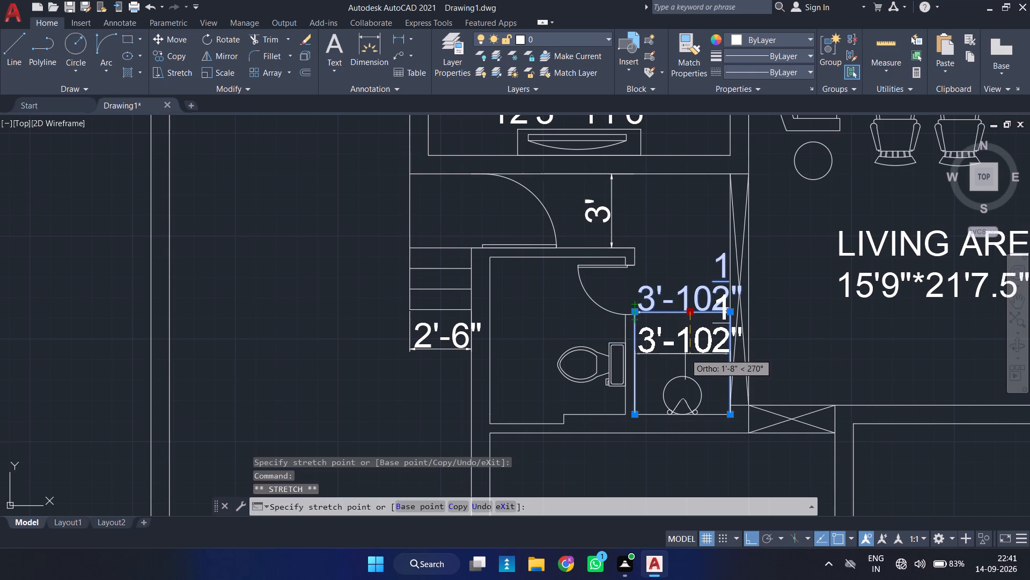
left_click(686, 359)
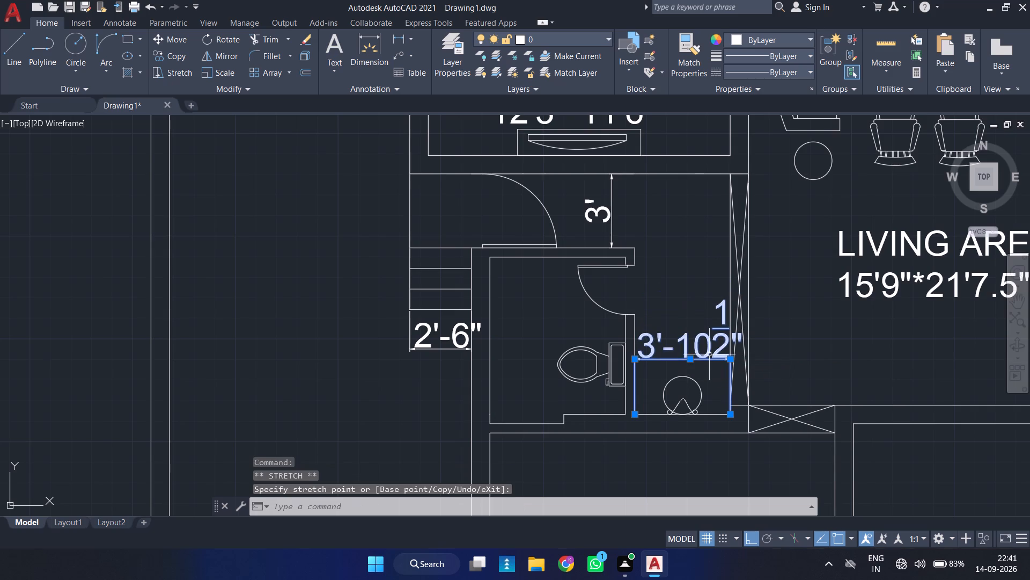
key("Escape")
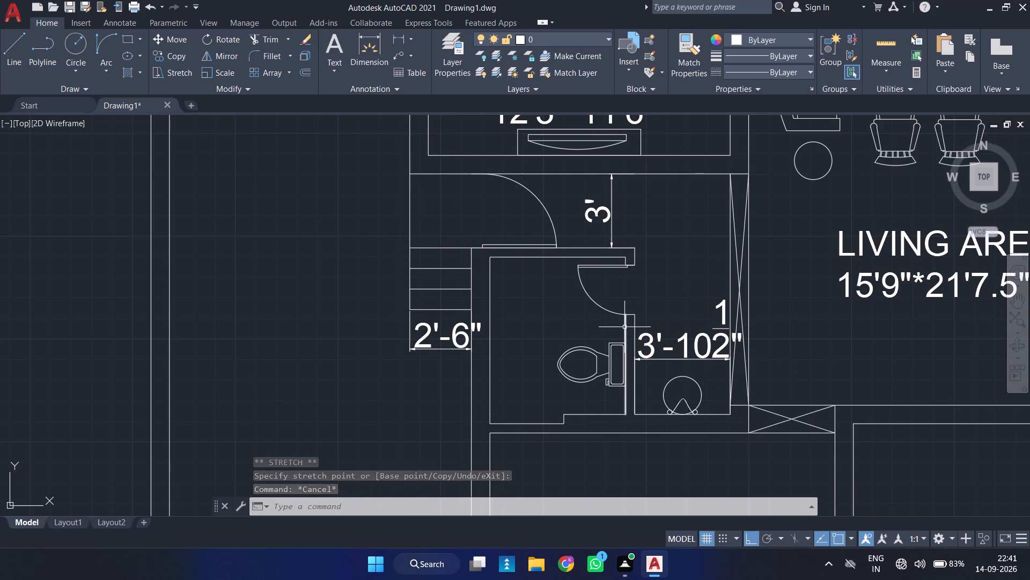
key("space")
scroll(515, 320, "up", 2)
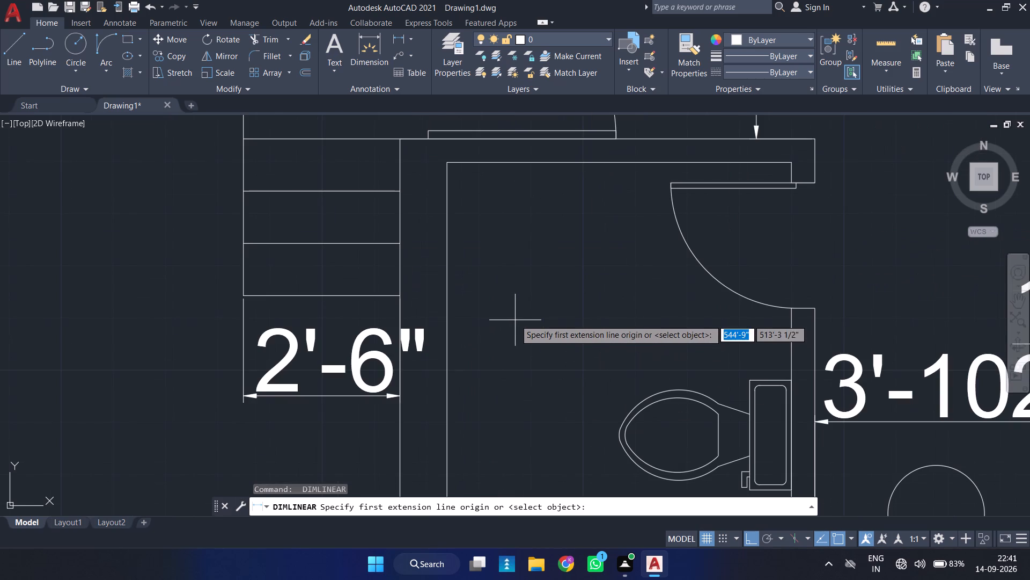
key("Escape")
Add a multiline text label in the toilet room reading TOILET with 5'6*6'4.5" on the second line.
type("MT")
key("space")
left_click(504, 306)
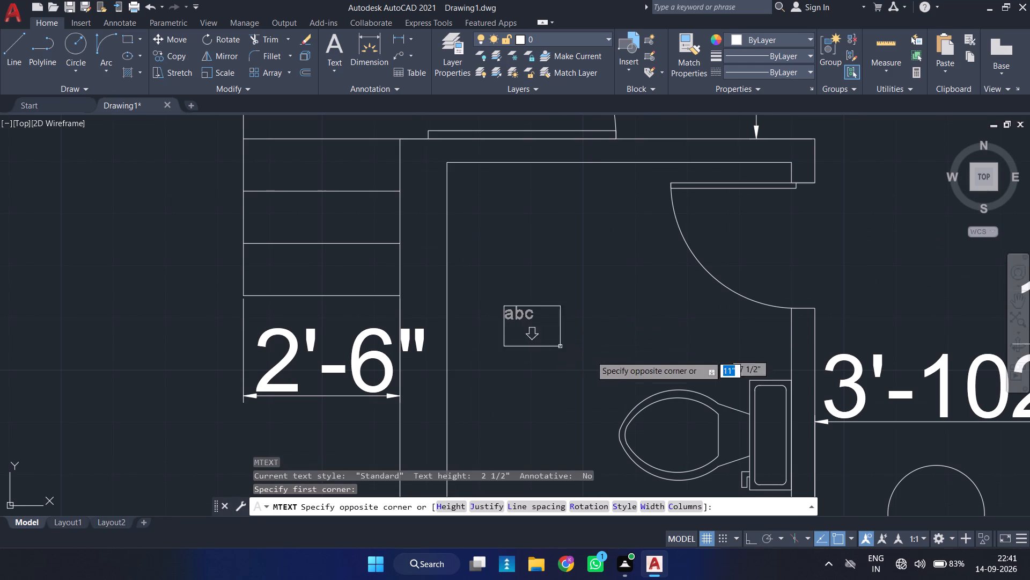
left_click(630, 356)
type("TOIL")
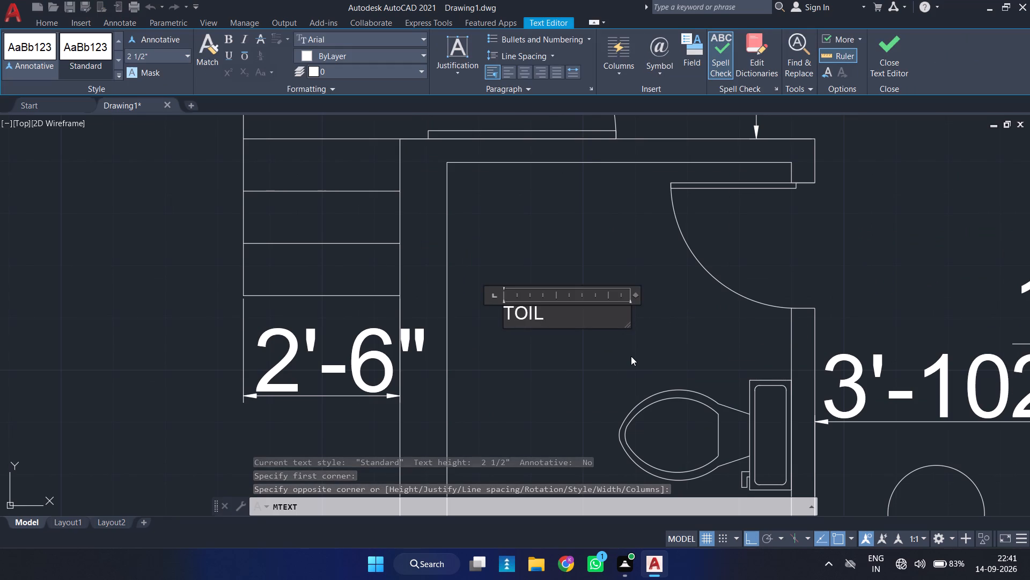
type("ET")
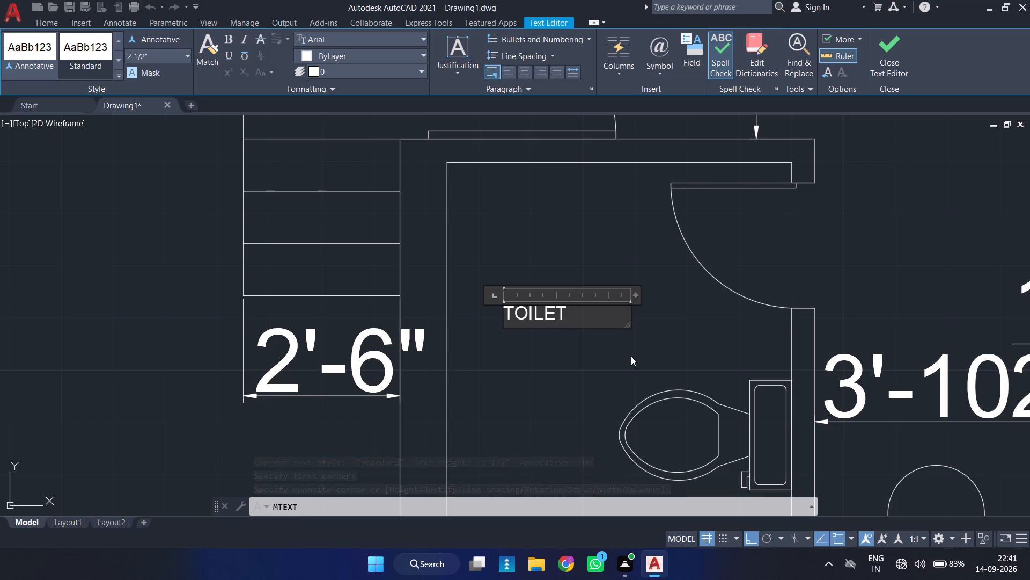
key("Return")
type("5'6")
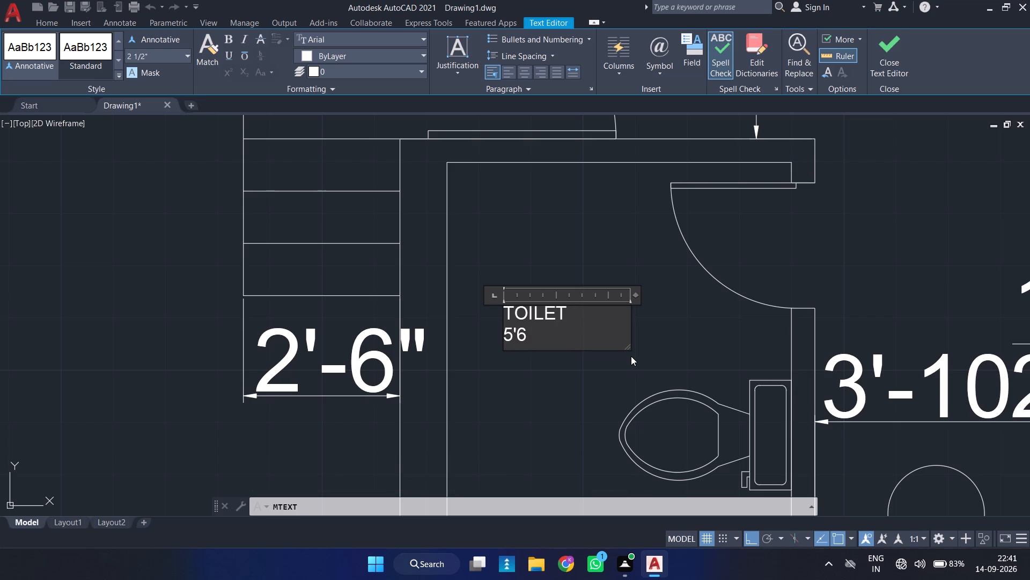
key("asterisk")
key("6")
type("'4.5")
key("shift+quotedbl")
key("Escape")
key("Return")
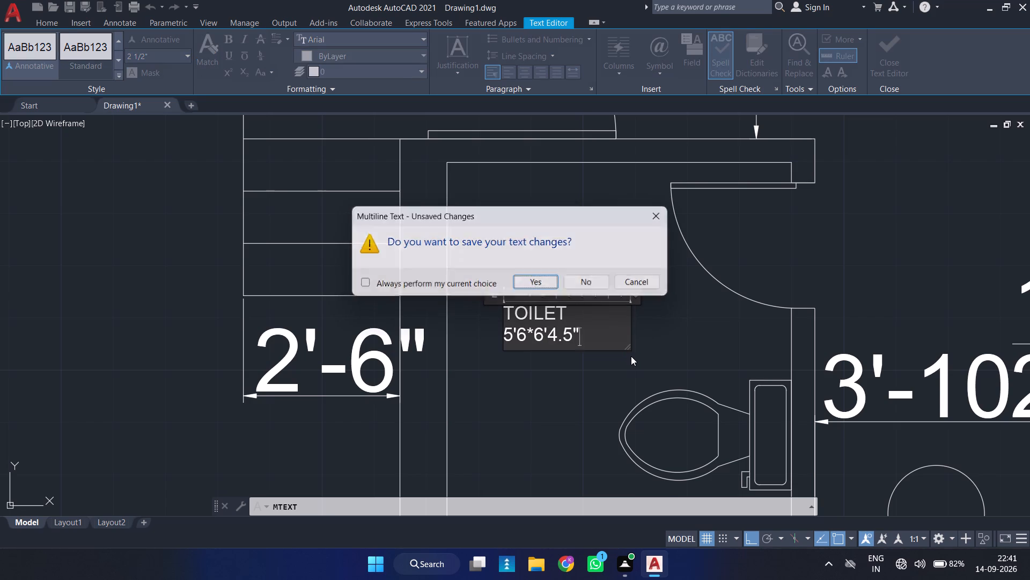
Scale the TOILET label up from its upper-left corner to roughly two and a half times its size.
left_click(542, 323)
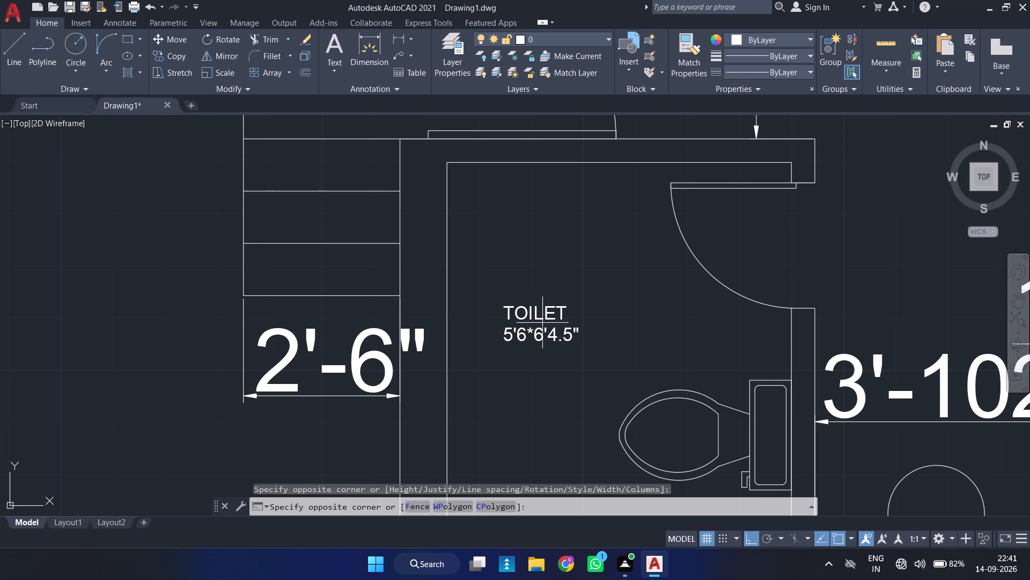
left_click(526, 307)
type("SC")
key("space")
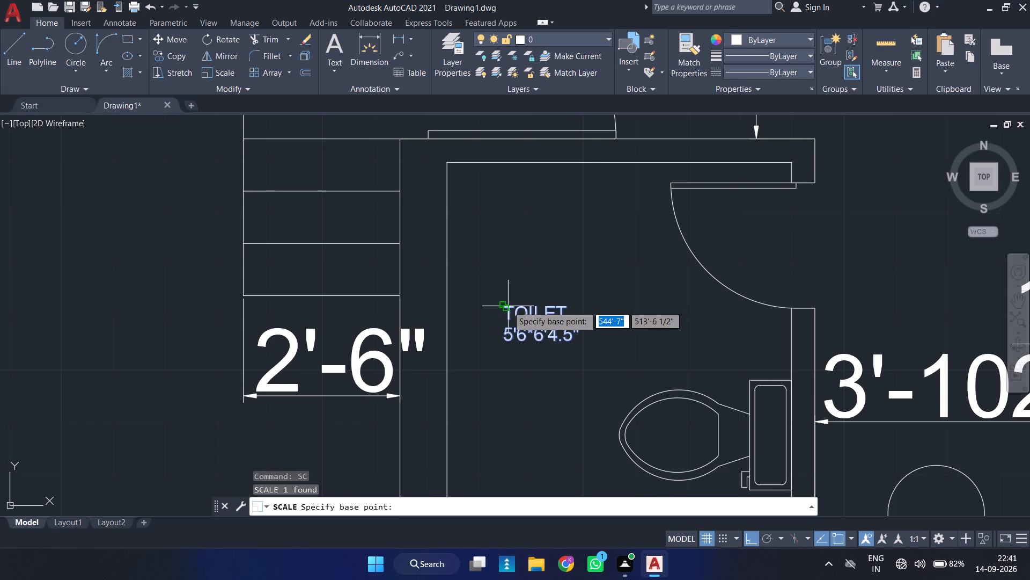
left_click(505, 306)
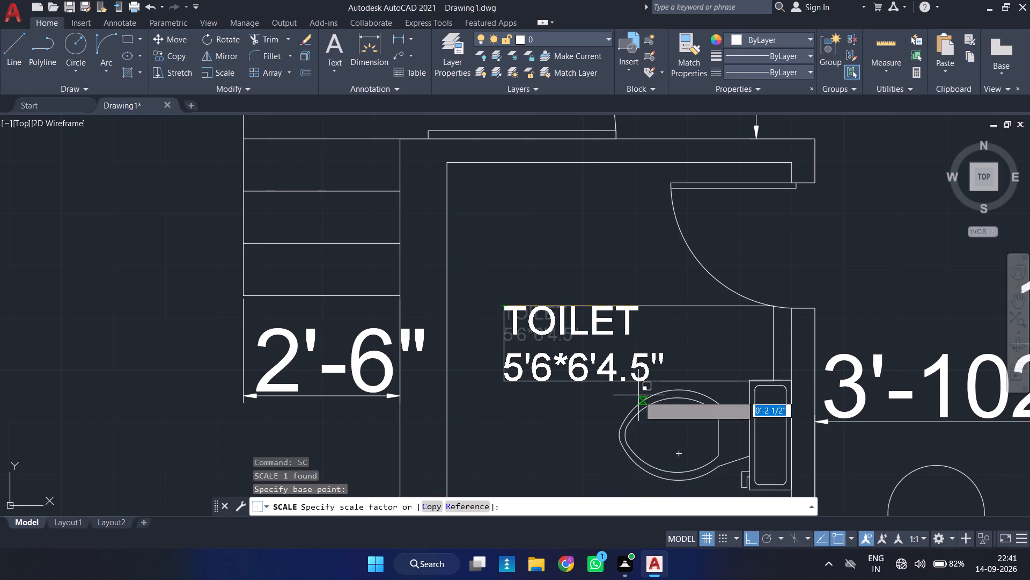
left_click(666, 417)
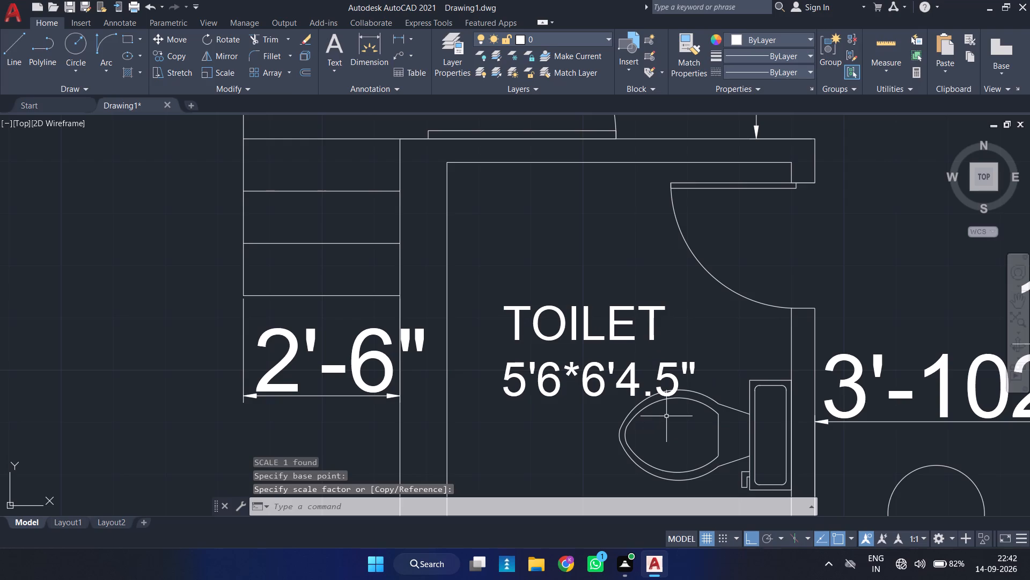
Move the TOILET label straight up a little so that it clears the WC fixture.
scroll(634, 361, "down", 2)
middle_click_drag(619, 356, 631, 331)
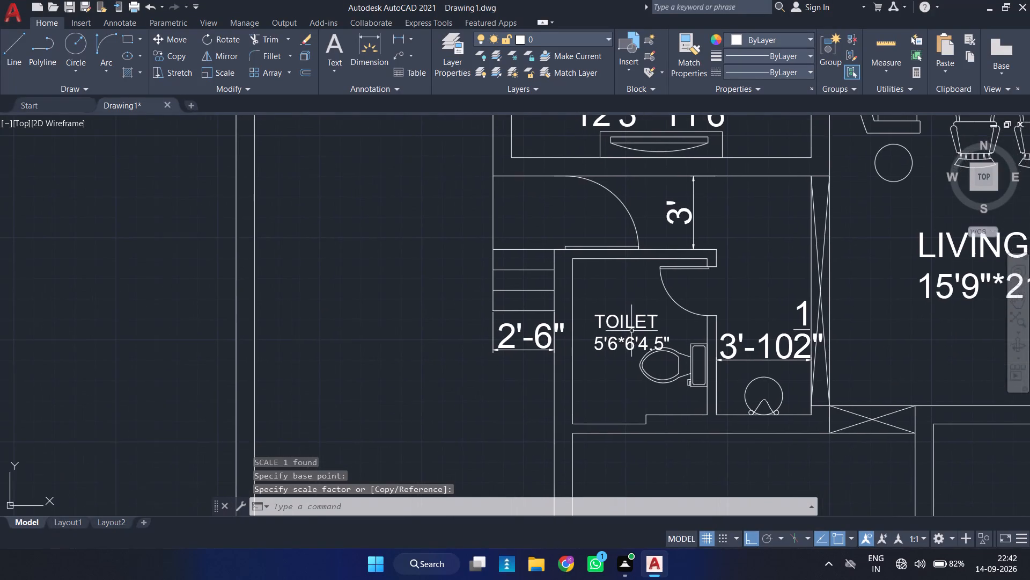
scroll(631, 331, "up", 2)
left_click(592, 306)
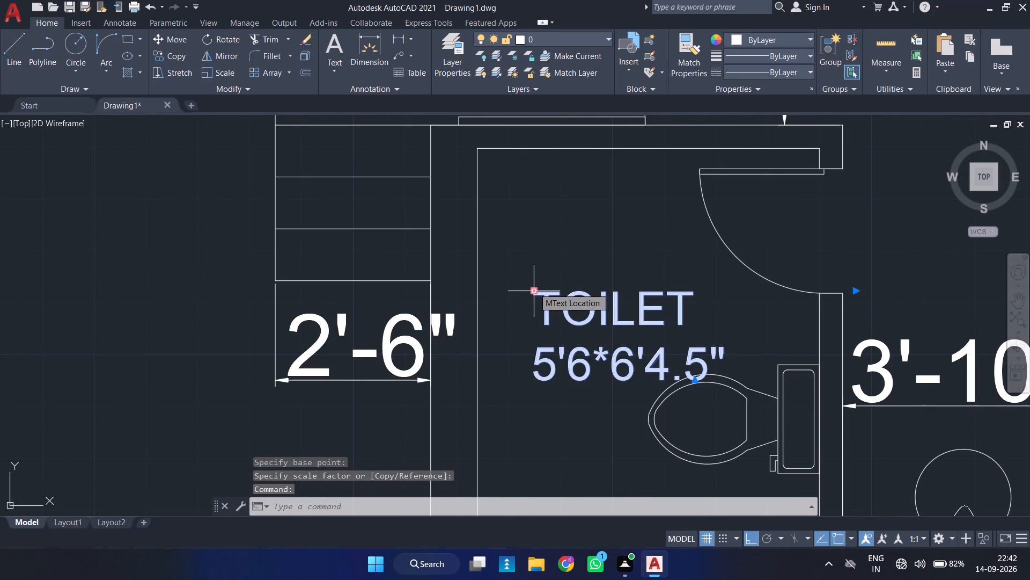
left_click(534, 288)
left_click(535, 261)
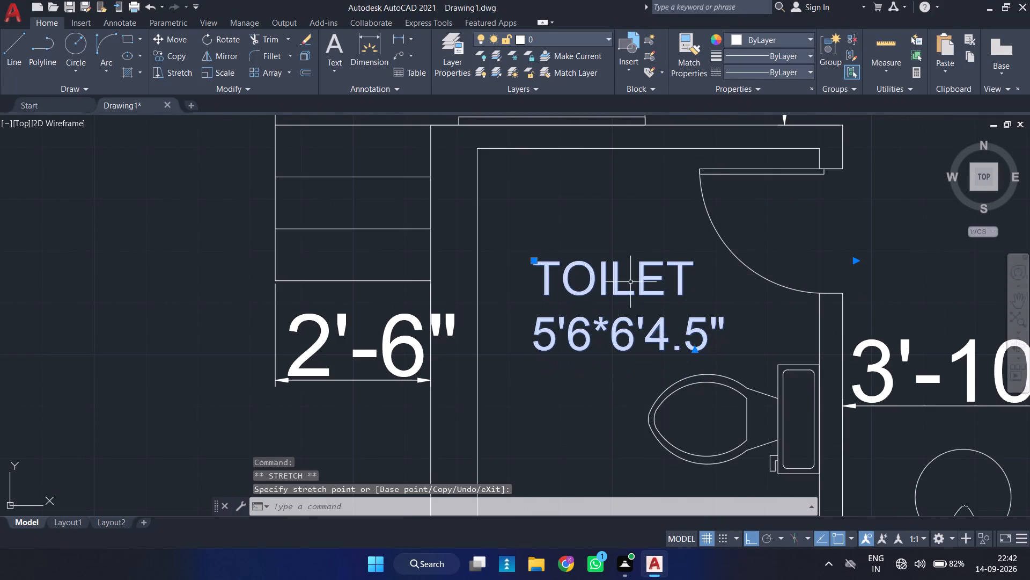
scroll(637, 285, "down", 1)
key("Escape")
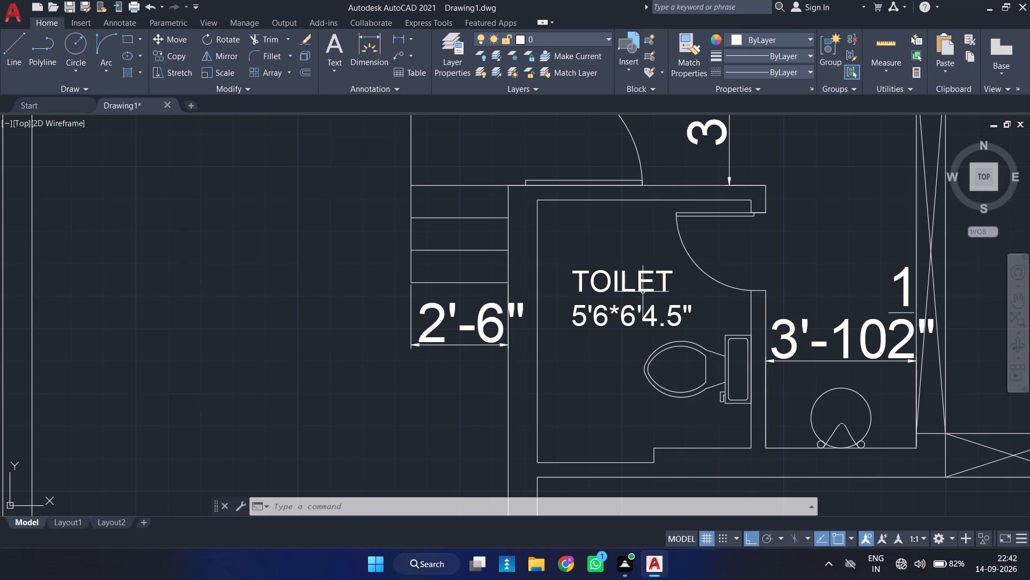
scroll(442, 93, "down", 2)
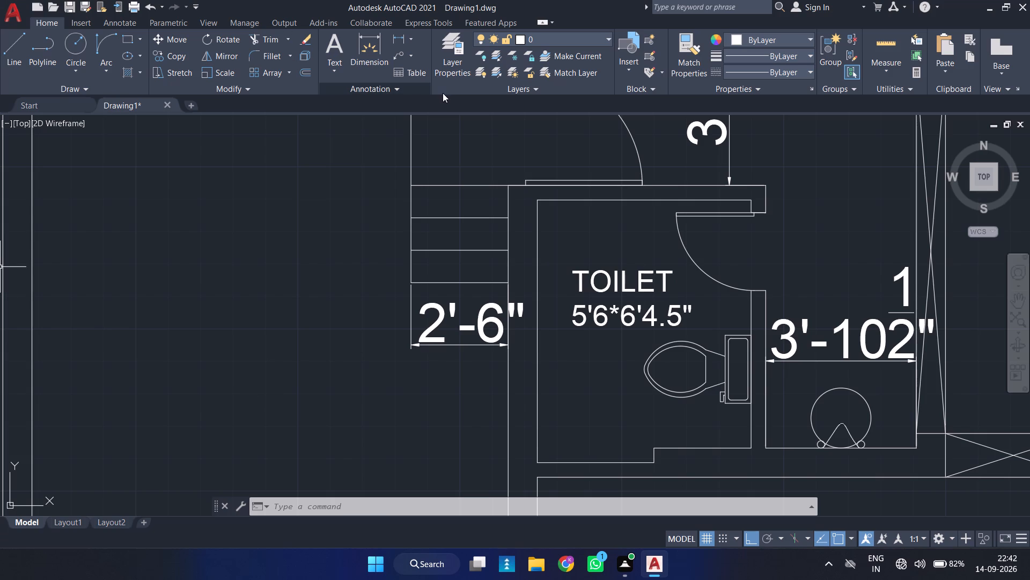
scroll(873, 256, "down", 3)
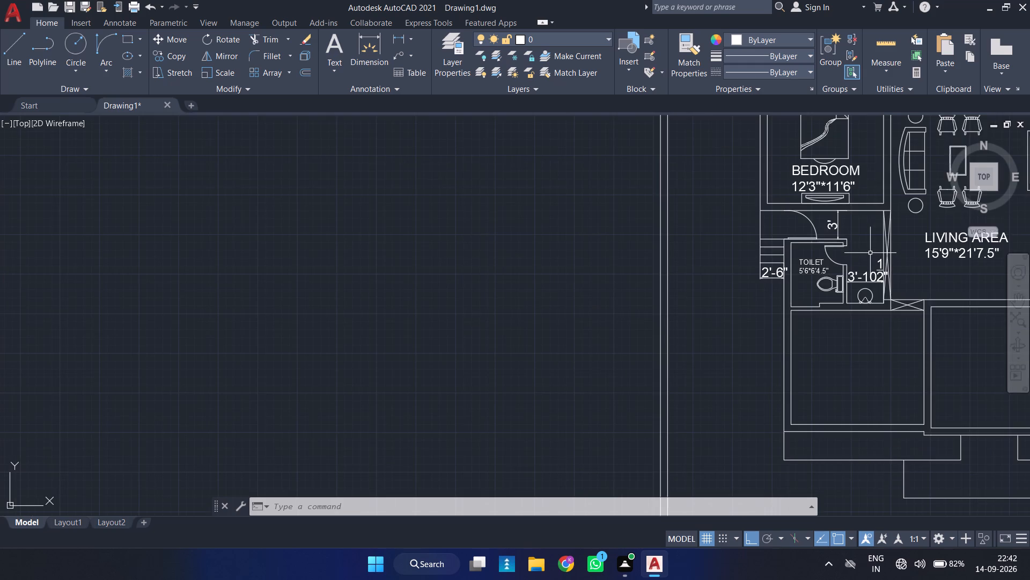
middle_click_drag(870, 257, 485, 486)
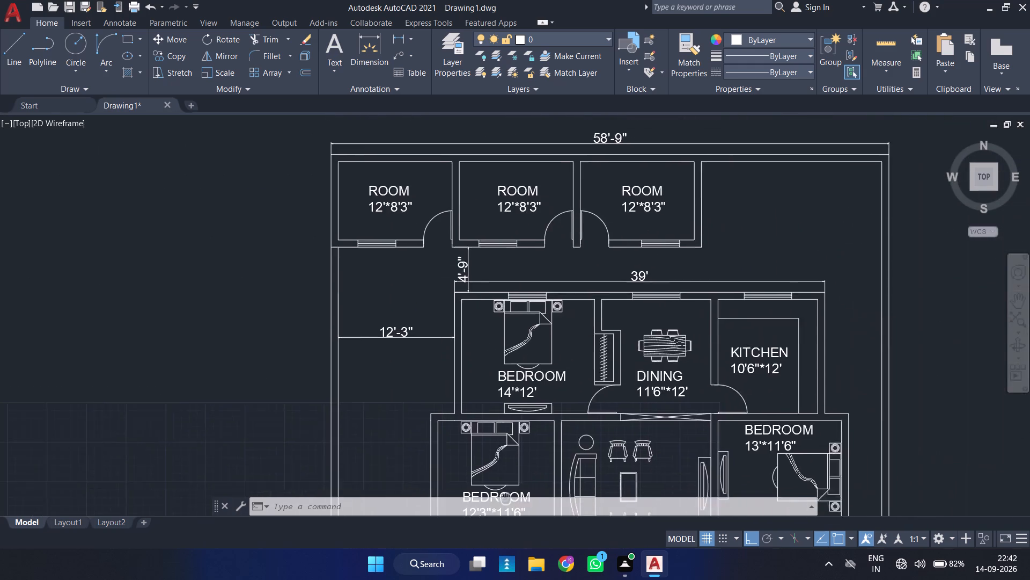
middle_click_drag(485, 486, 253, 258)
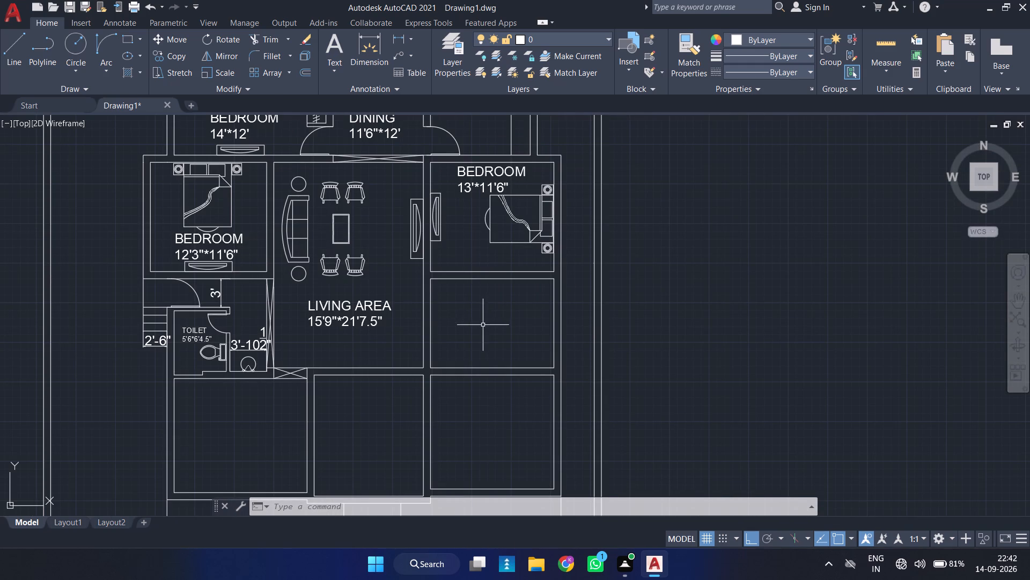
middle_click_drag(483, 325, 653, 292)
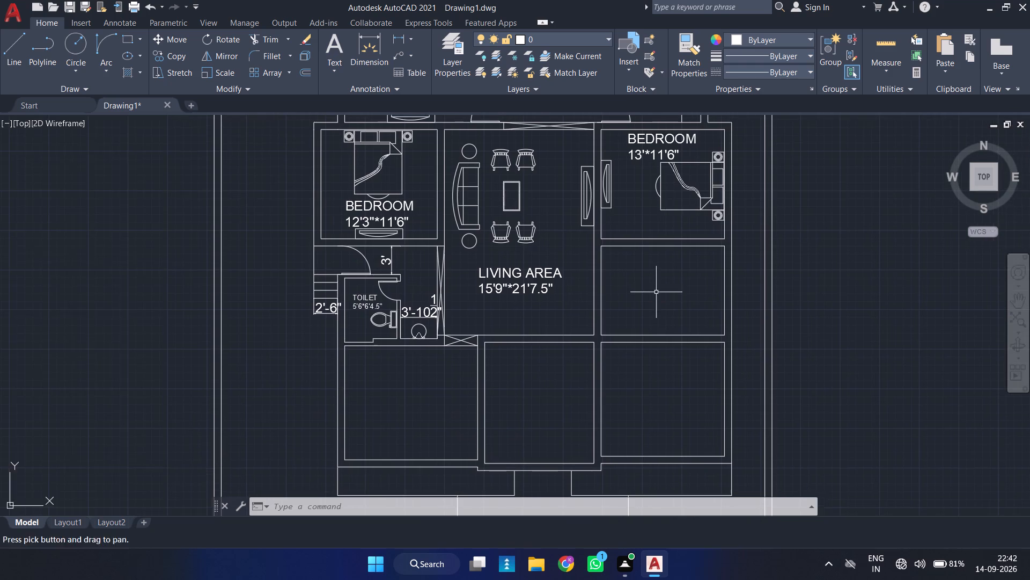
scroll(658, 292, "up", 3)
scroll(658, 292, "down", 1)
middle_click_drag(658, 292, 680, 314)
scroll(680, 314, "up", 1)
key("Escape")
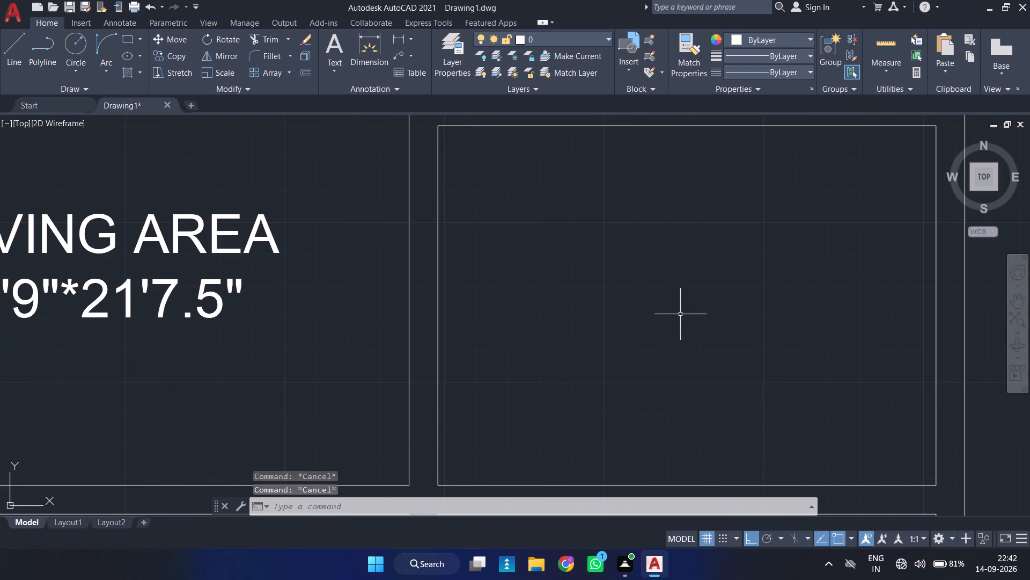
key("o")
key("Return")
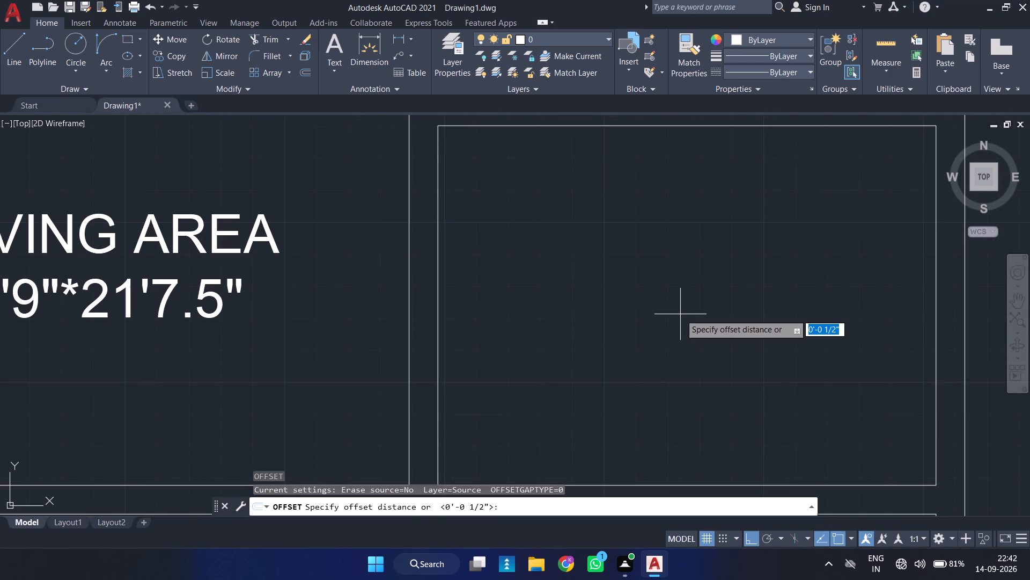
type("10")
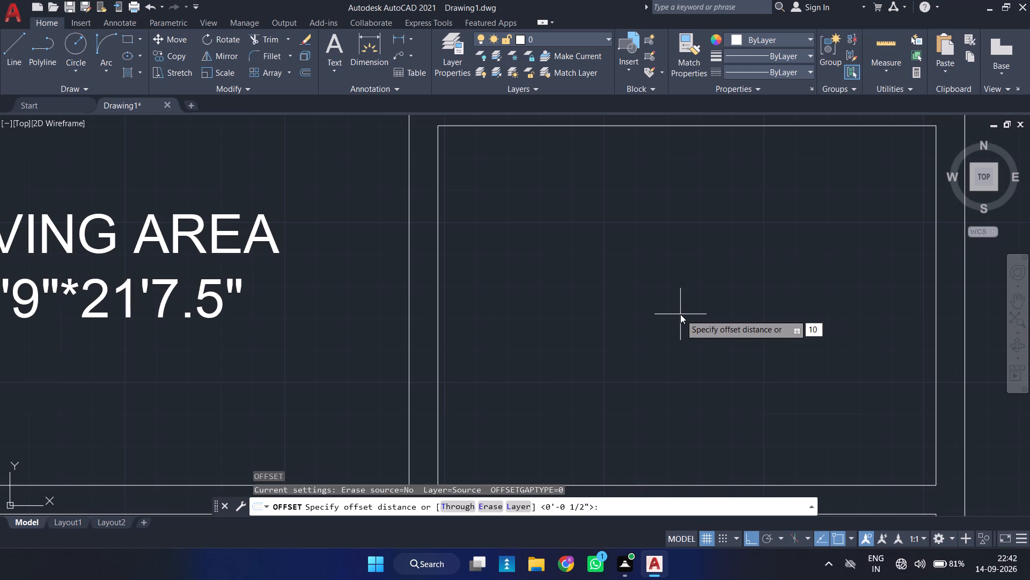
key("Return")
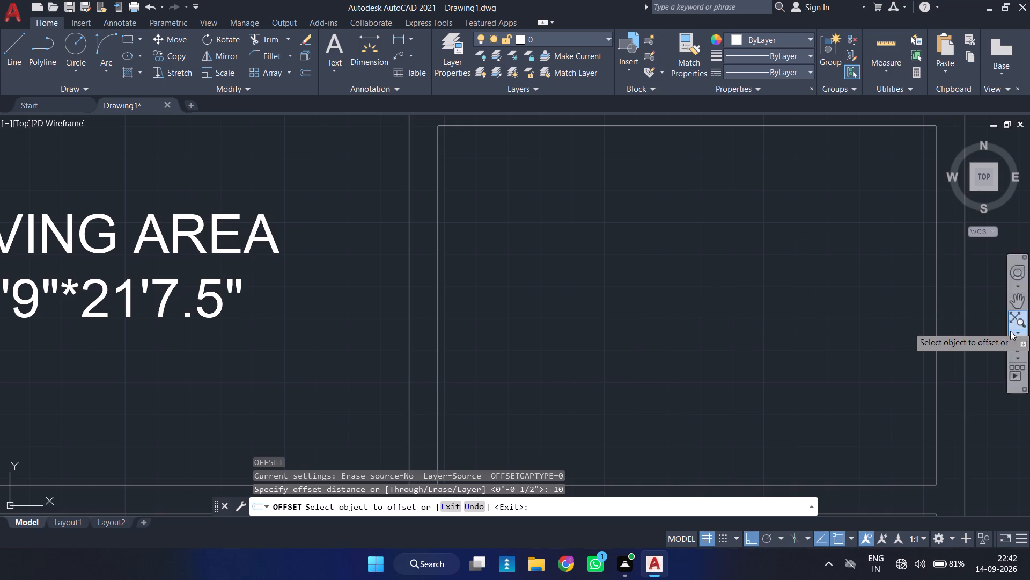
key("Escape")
Copy the door of the third ROOM into the 13'*11'6" bedroom, at the corner where its bottom wall meets the living area wall.
scroll(830, 306, "down", 2)
middle_click_drag(820, 316, 826, 351)
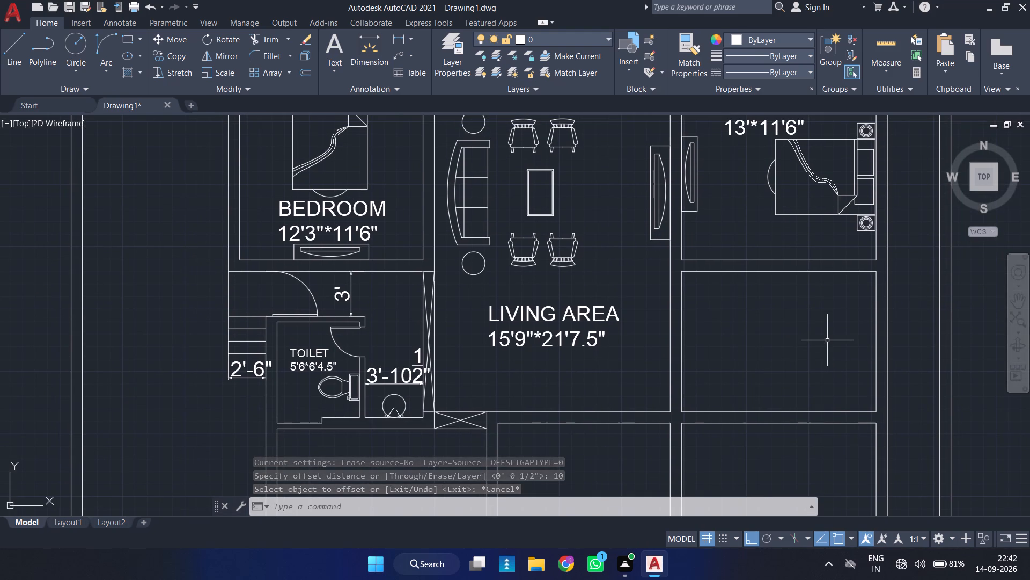
middle_click_drag(806, 355, 736, 466)
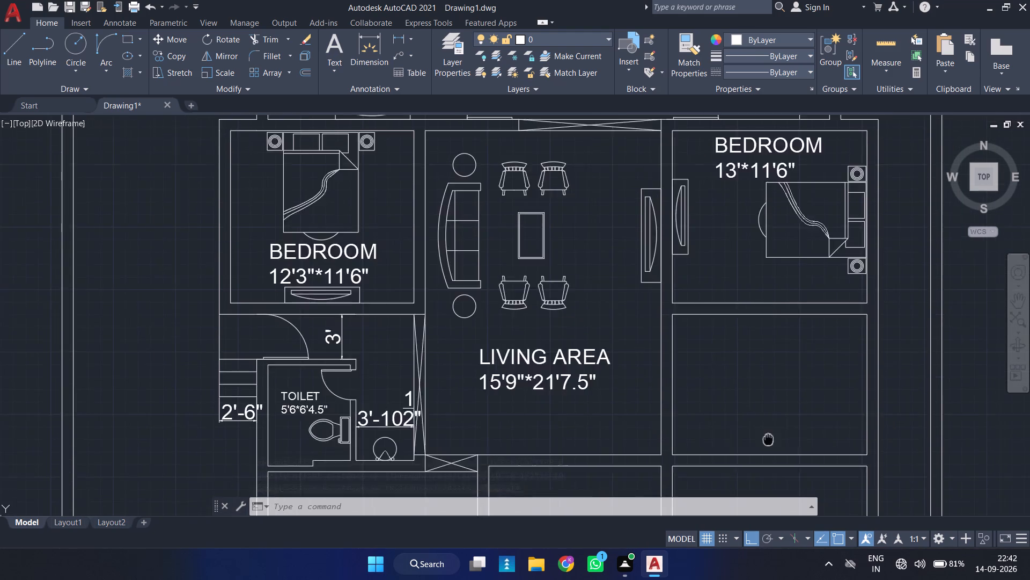
middle_click_drag(736, 466, 725, 473)
scroll(553, 299, "down", 2)
middle_click_drag(548, 316, 559, 397)
scroll(506, 234, "up", 1)
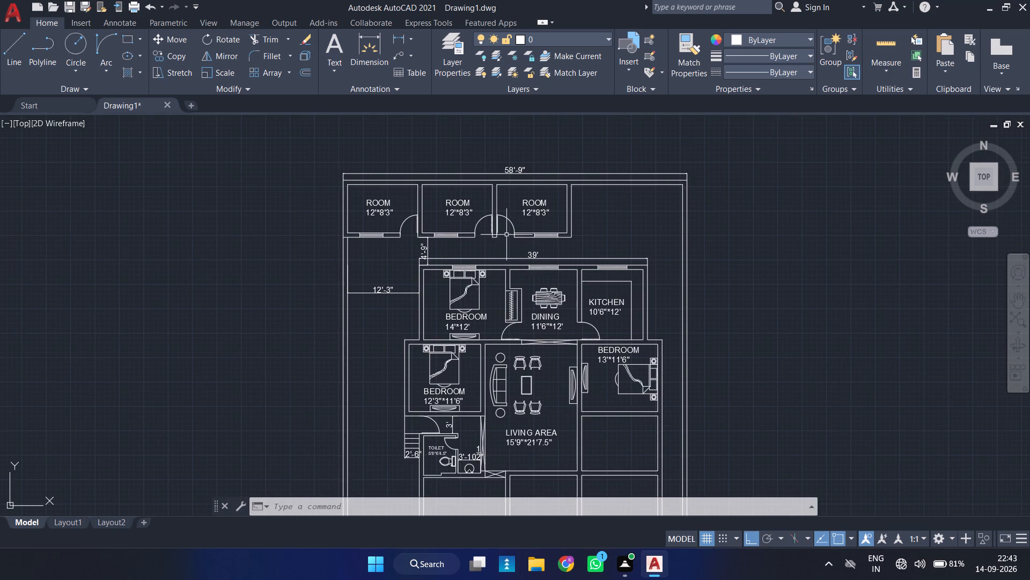
scroll(505, 232, "up", 1)
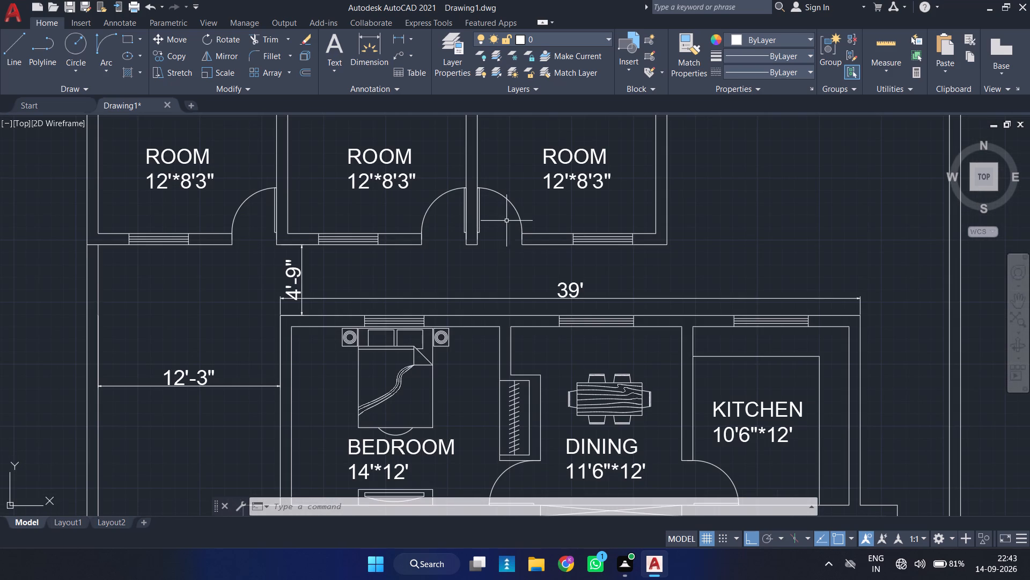
left_click(516, 207)
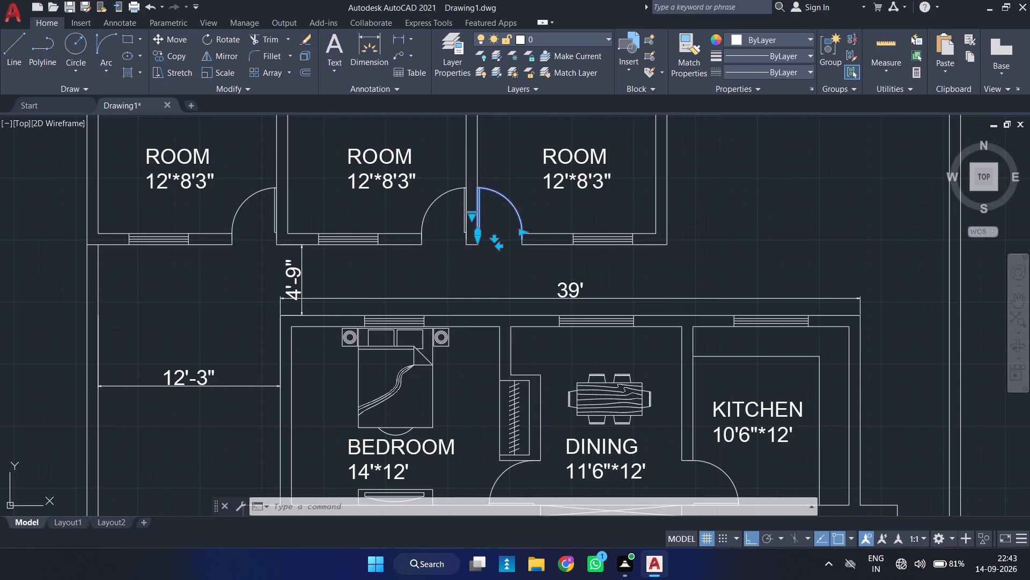
type("CO")
key("Return")
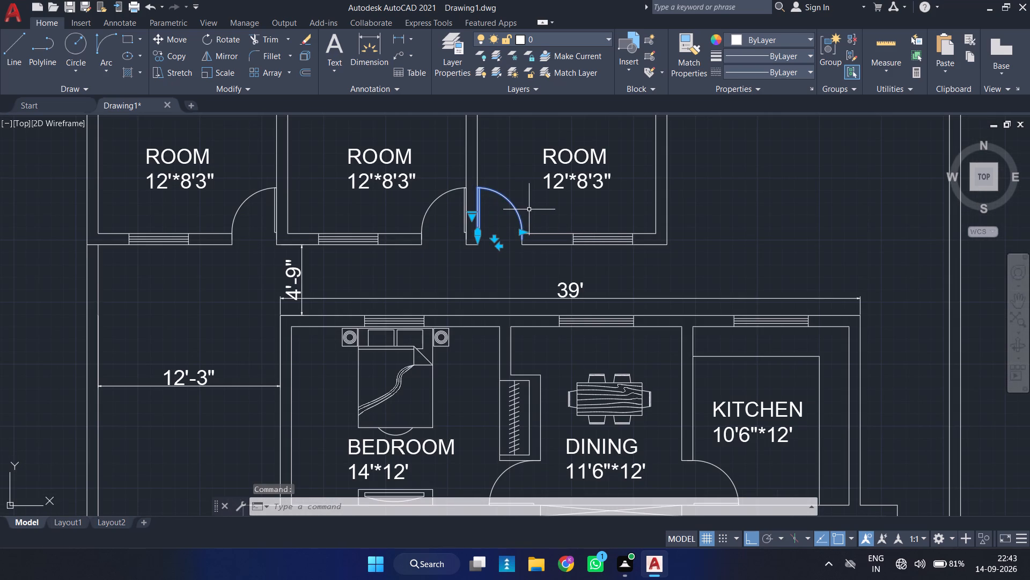
scroll(539, 213, "down", 2)
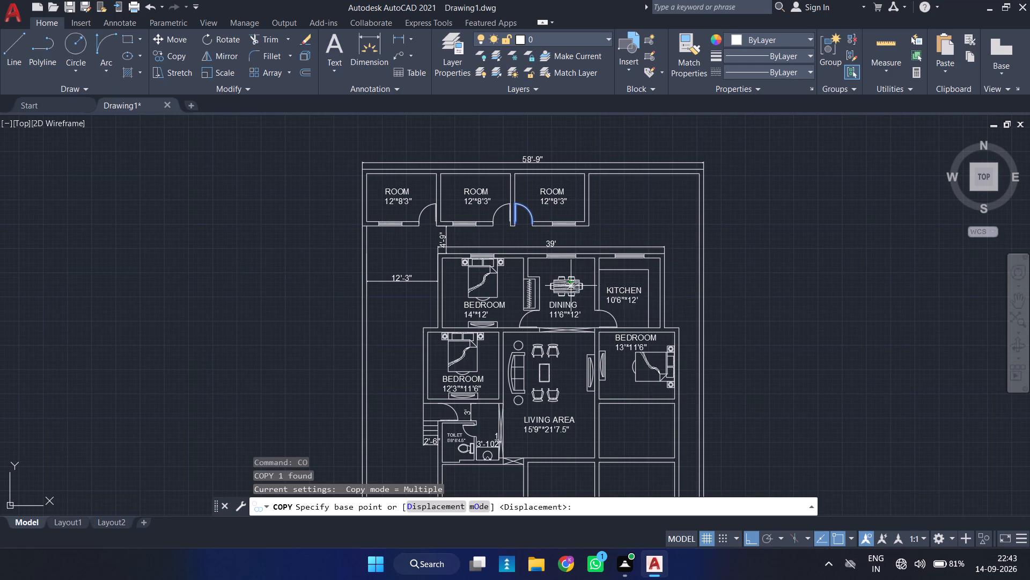
scroll(528, 263, "up", 2)
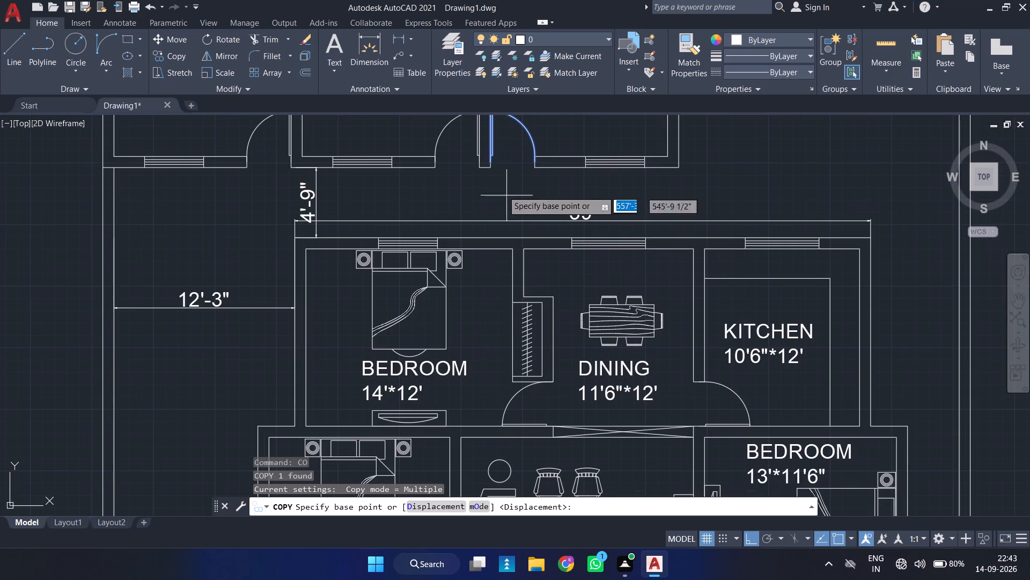
left_click(492, 167)
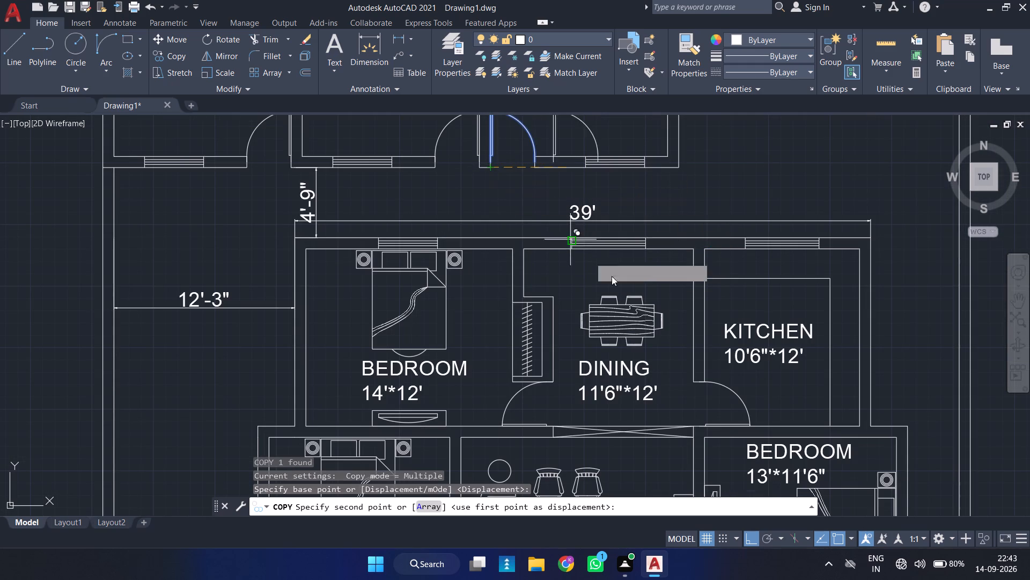
scroll(638, 300, "down", 3)
scroll(668, 407, "up", 3)
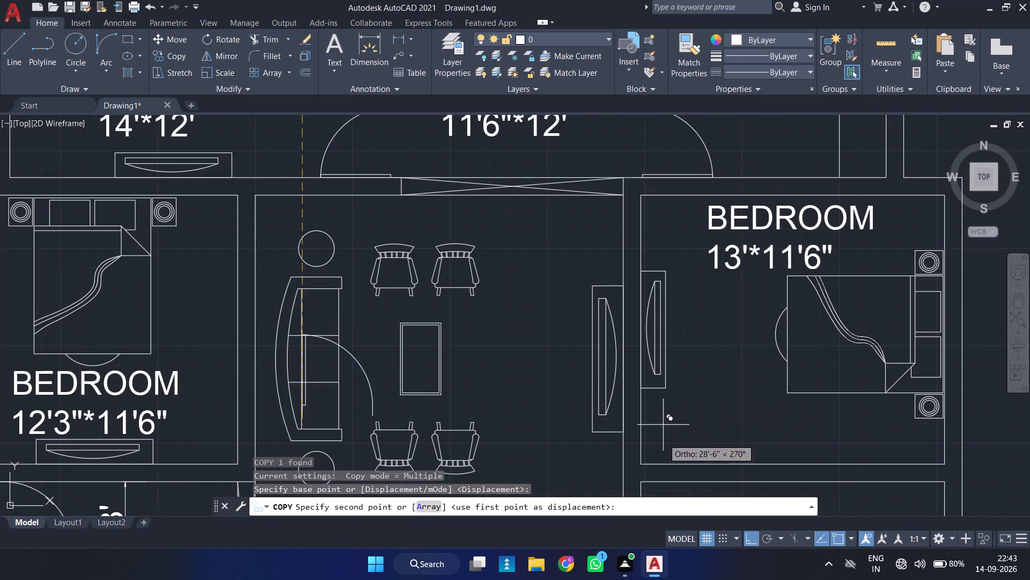
left_click(644, 482)
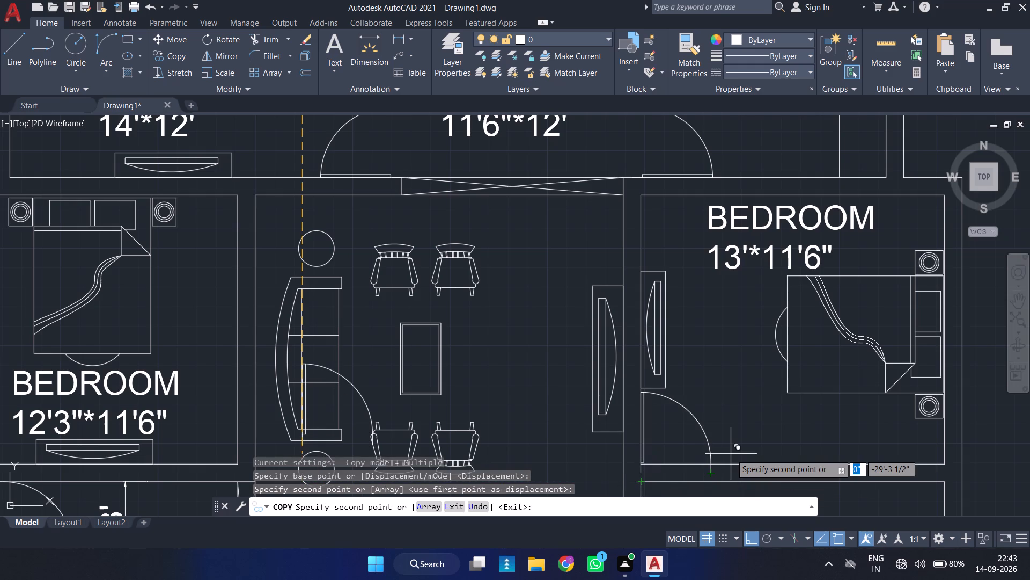
key("Escape")
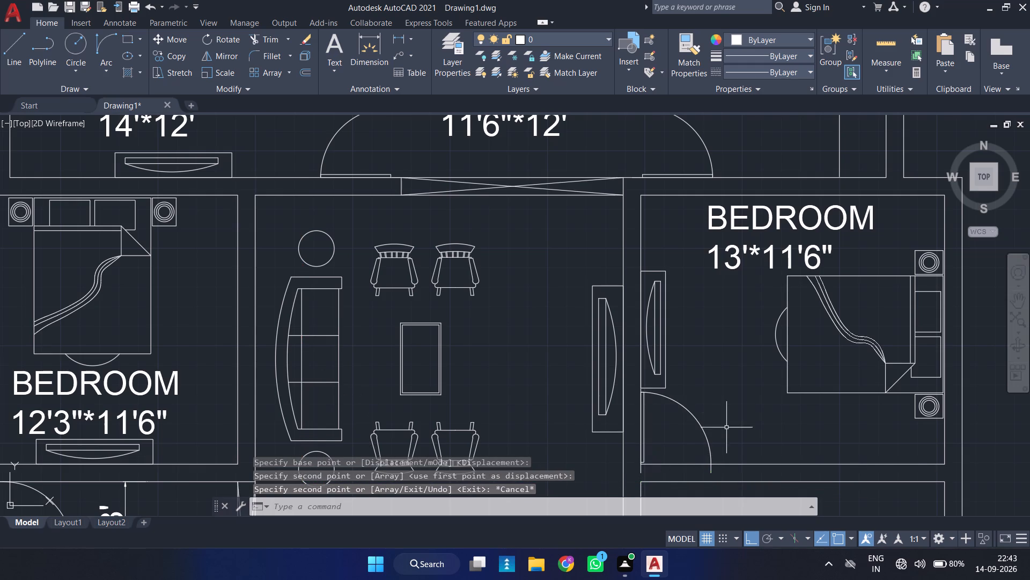
Move the copied bedroom door straight down so its base aligns with the outer face of the bedroom's bottom wall.
scroll(726, 410, "down", 1)
middle_click_drag(720, 411, 733, 335)
scroll(720, 339, "up", 2)
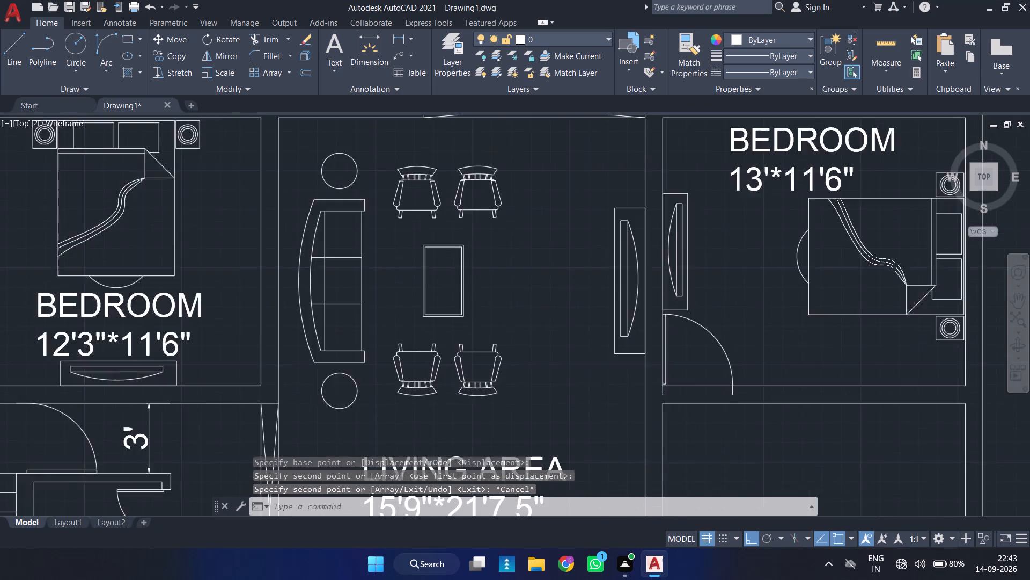
left_click(717, 343)
key("m")
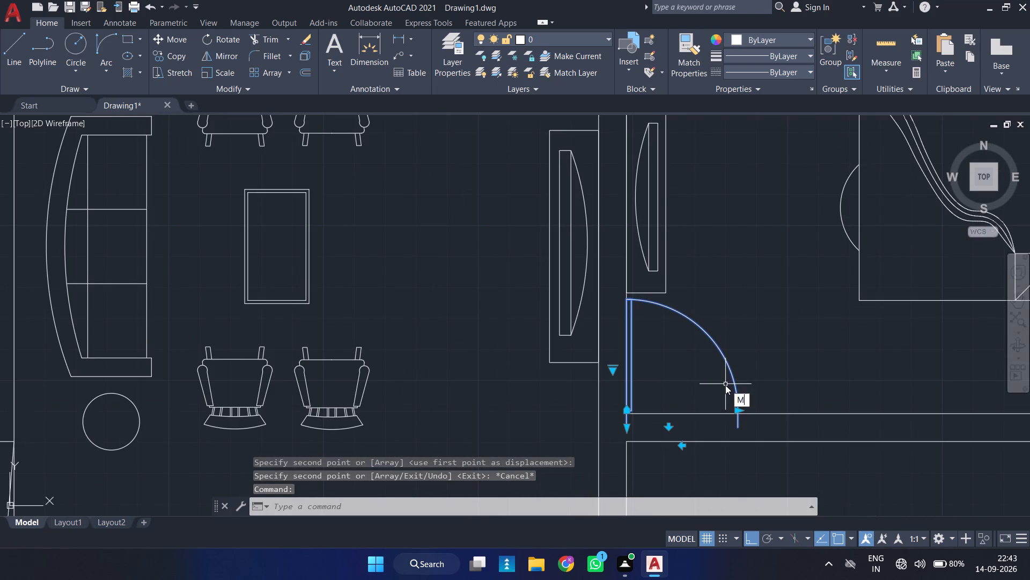
key("Return")
left_click(629, 425)
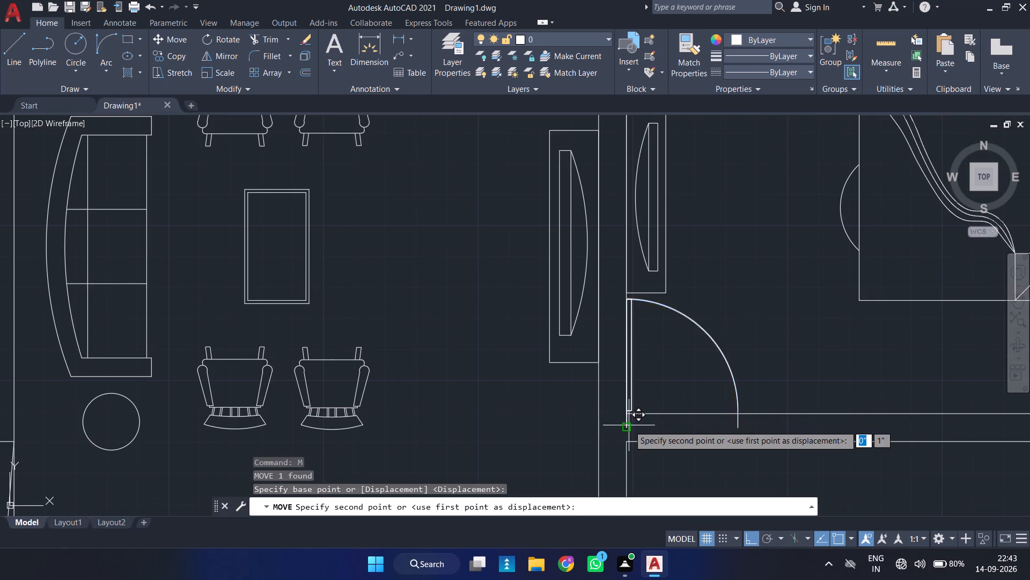
left_click(630, 443)
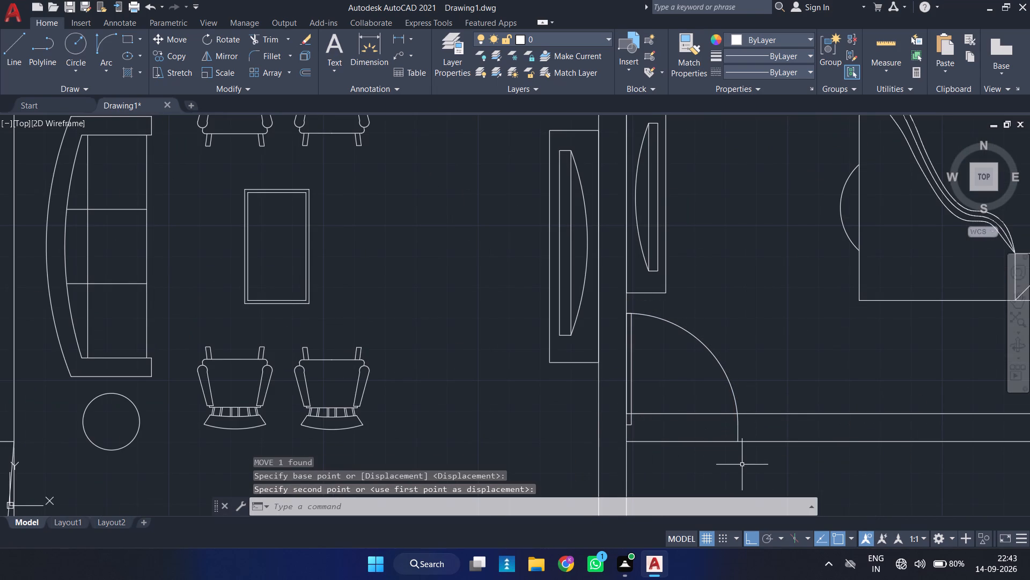
key("Escape")
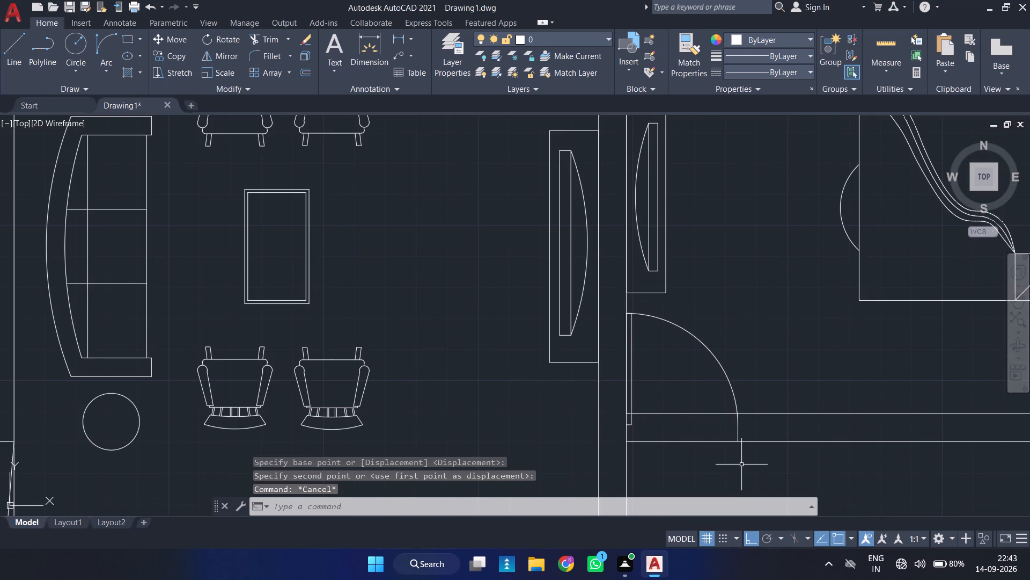
Trim the bottom wall lines out of the new bedroom door opening, including the short piece inside the door leaf.
type("TR")
key("space")
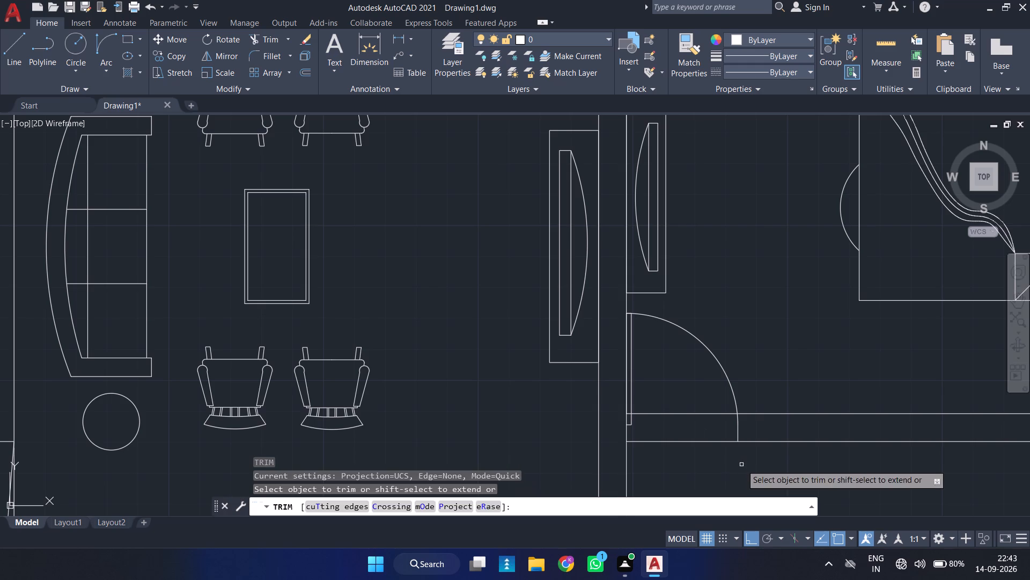
left_click_drag(708, 409, 699, 448)
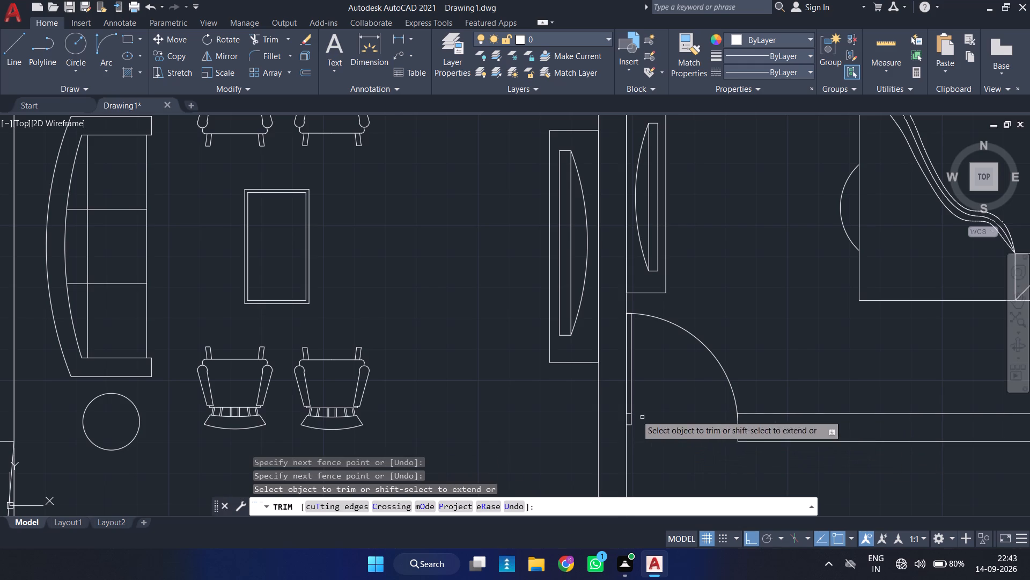
scroll(624, 412, "up", 3)
left_click_drag(631, 408, 631, 423)
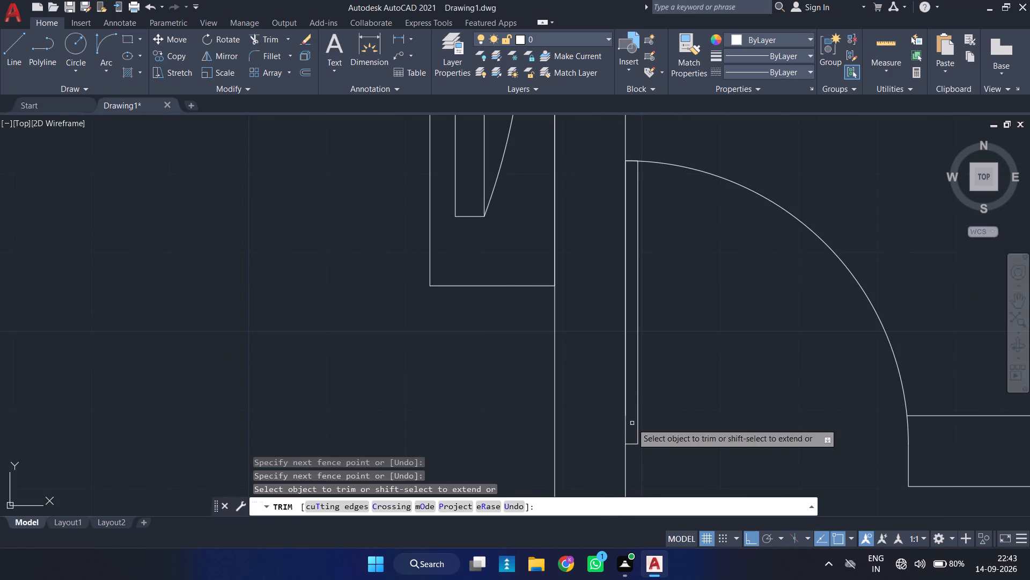
key("Escape")
Draw a vertical line from the opening's outer jamb corner down to the bottom wall of the empty room below the bedroom.
scroll(747, 400, "down", 2)
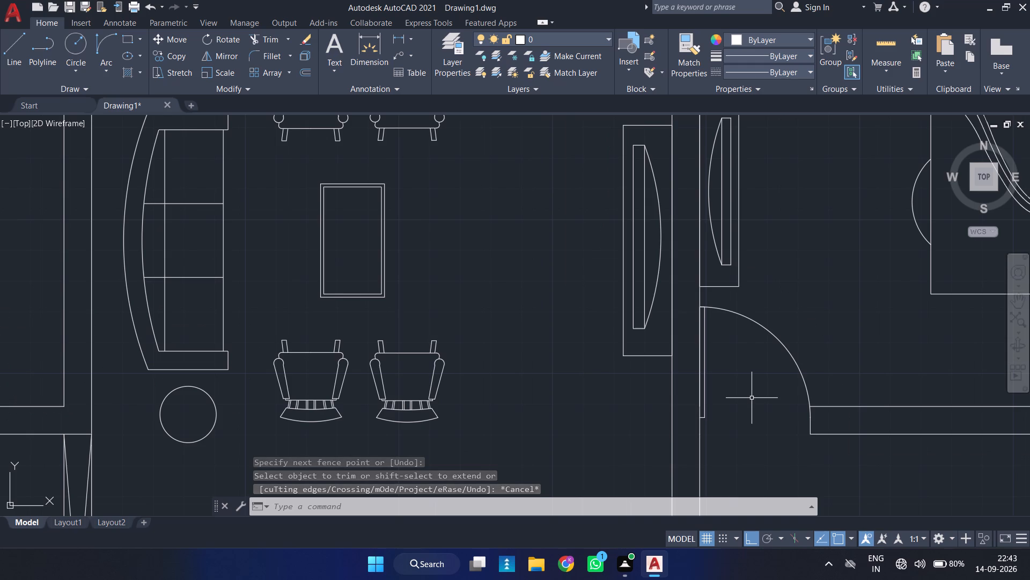
key("l")
key("Return")
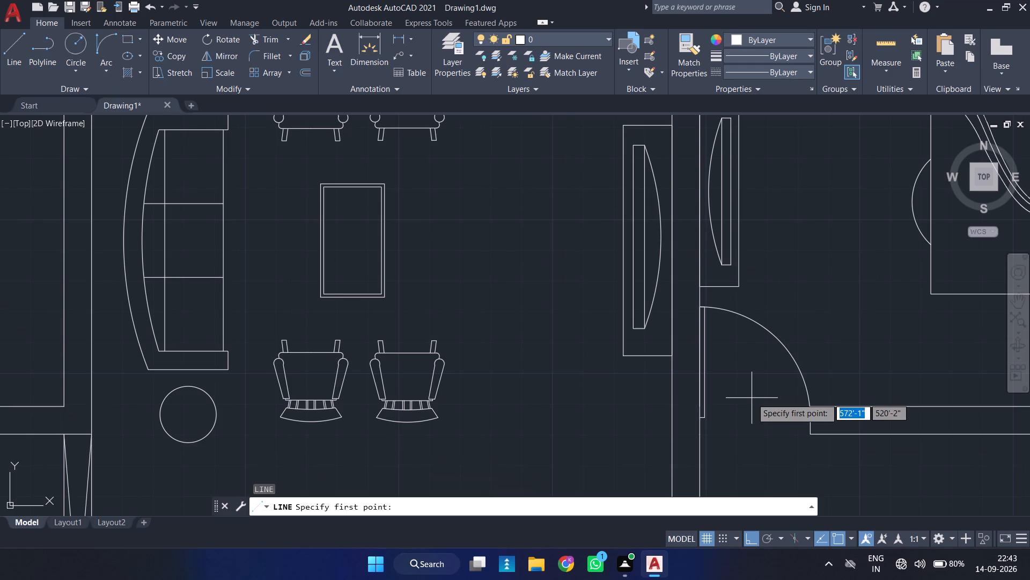
scroll(756, 279, "down", 3)
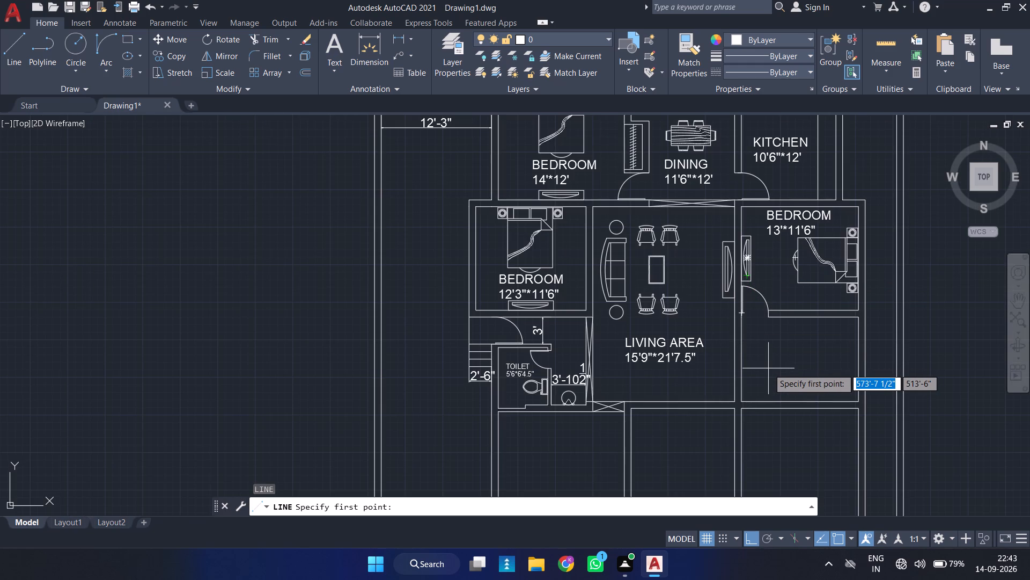
middle_click_drag(772, 368, 772, 367)
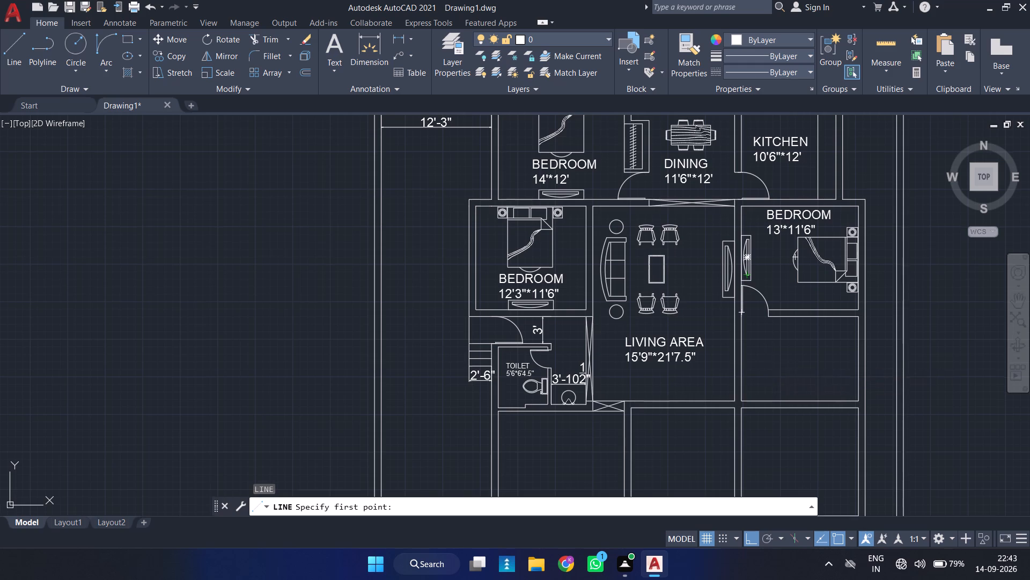
middle_click_drag(772, 367, 749, 299)
scroll(747, 288, "up", 2)
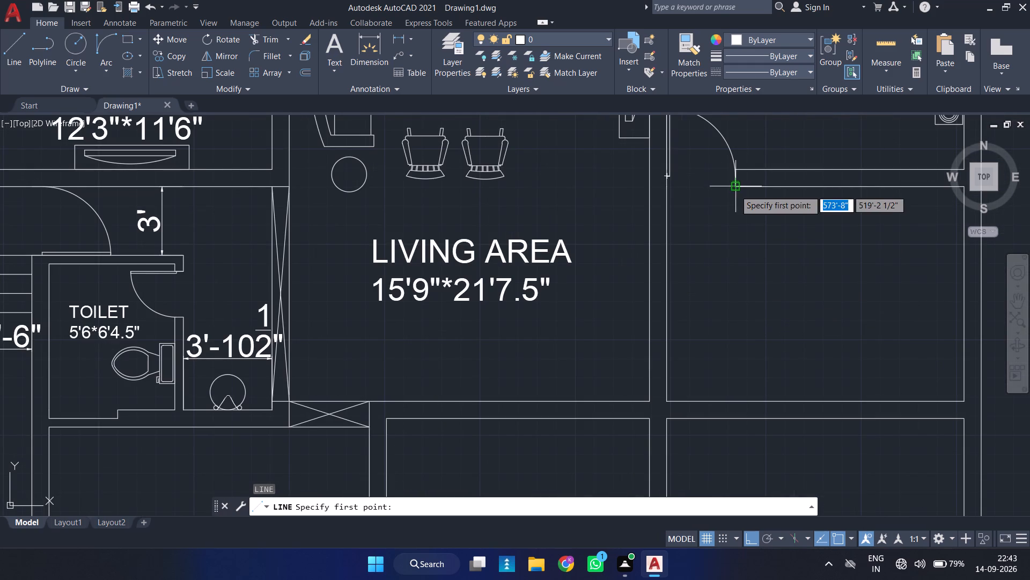
left_click(735, 190)
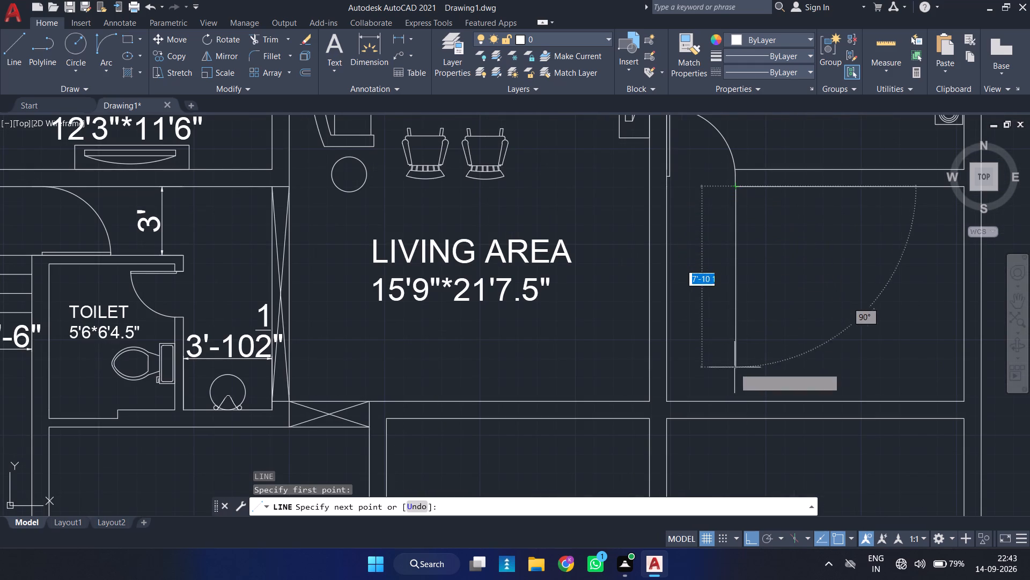
left_click(733, 403)
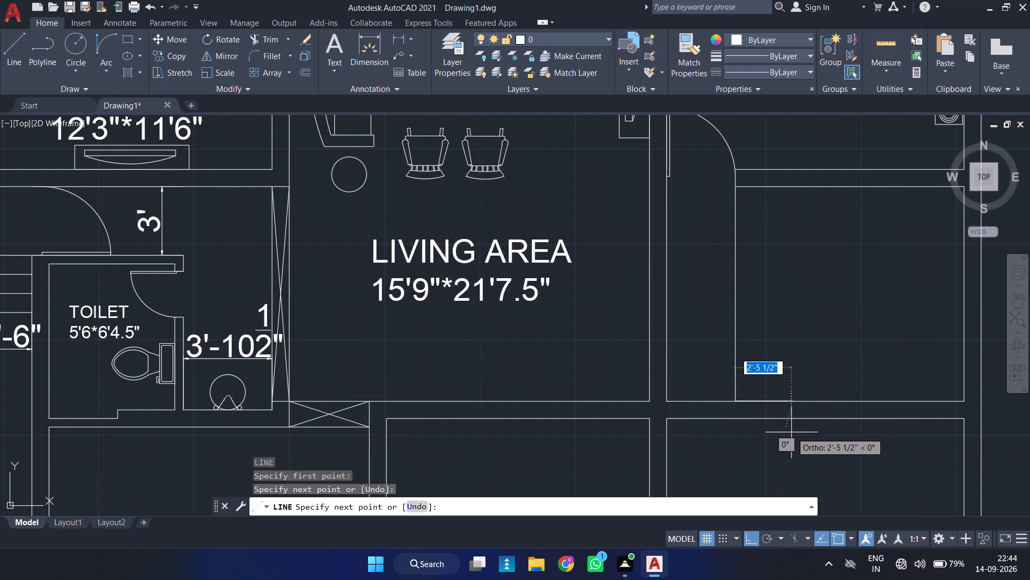
key("Return")
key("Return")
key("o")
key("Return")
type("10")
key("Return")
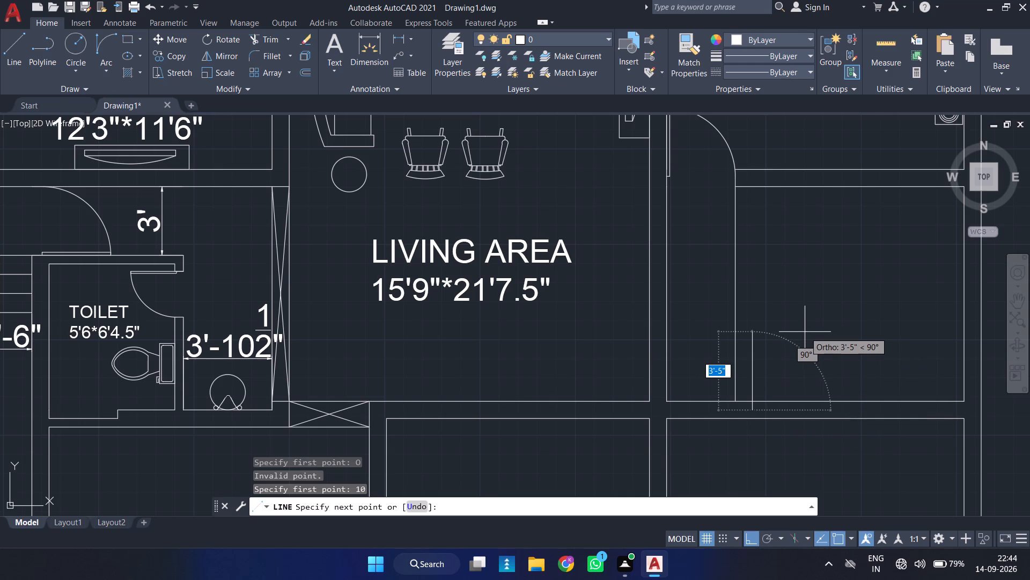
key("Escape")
Offset the vertical line in the empty room below the 13'*11'6" bedroom repeatedly by 10" towards the outer wall, making nine more stair tread lines.
key("o")
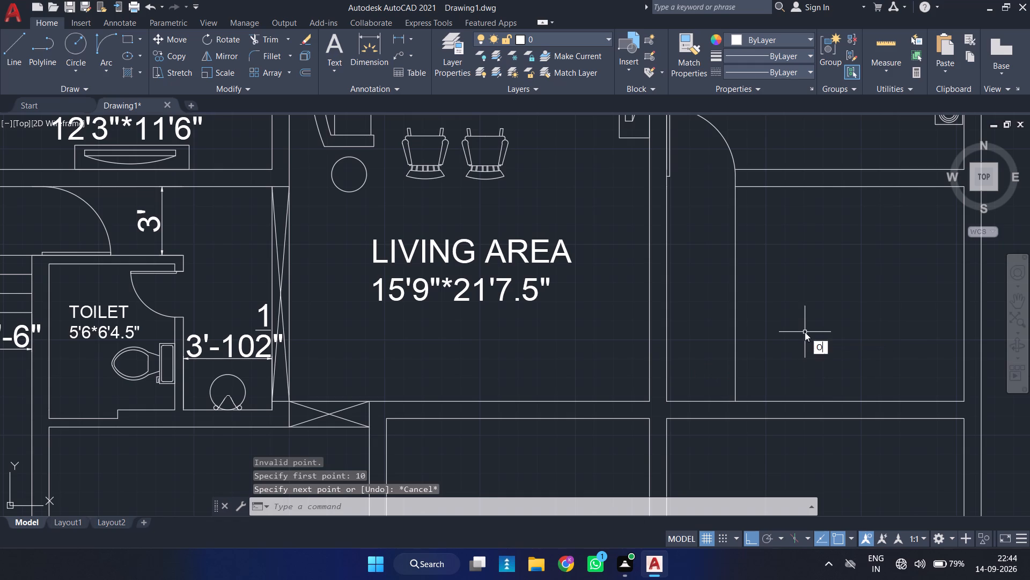
key("Return")
type("10")
key("Return")
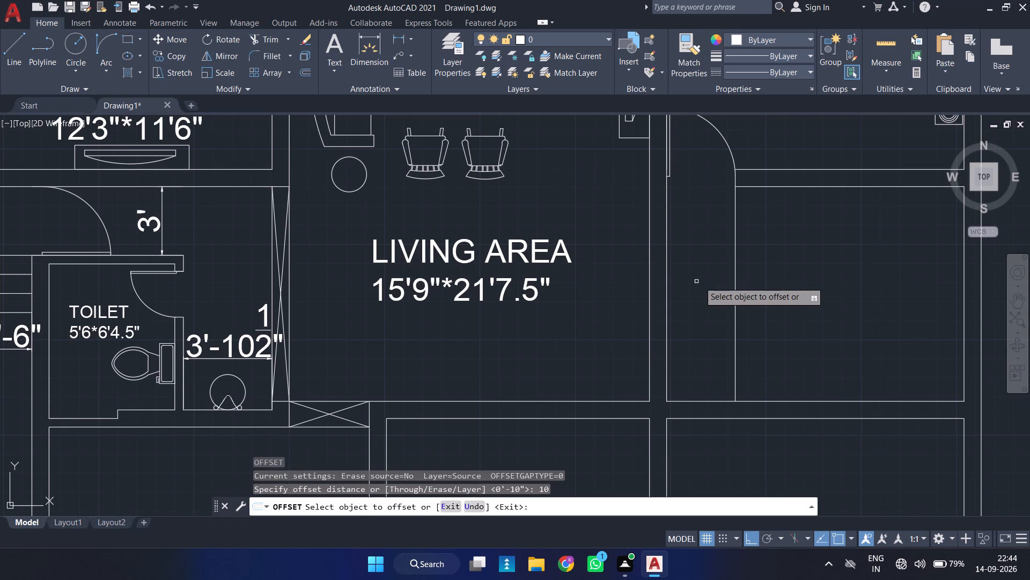
left_click(734, 288)
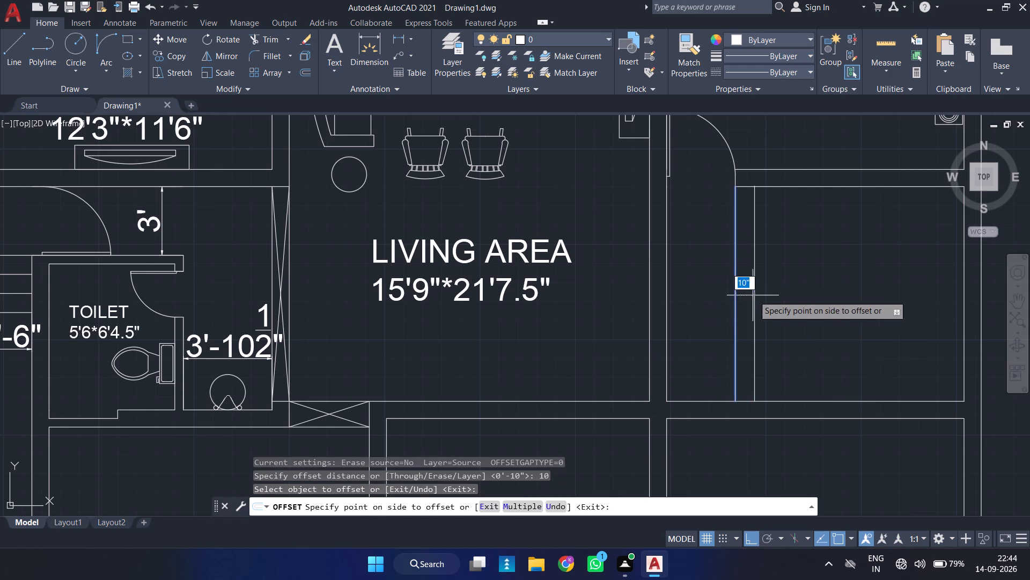
left_click(761, 298)
left_click(756, 294)
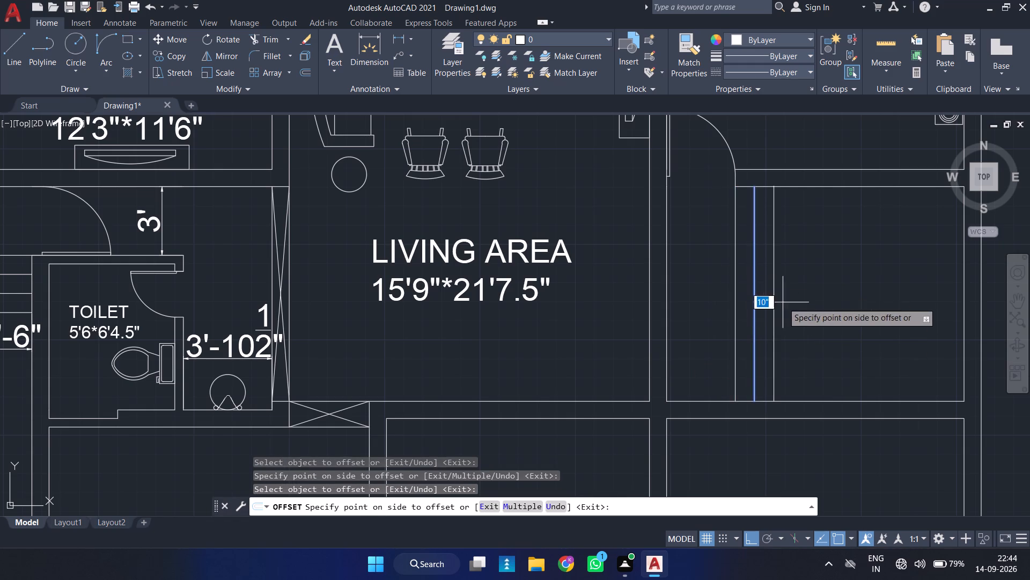
left_click(783, 302)
left_click(773, 301)
left_click(798, 309)
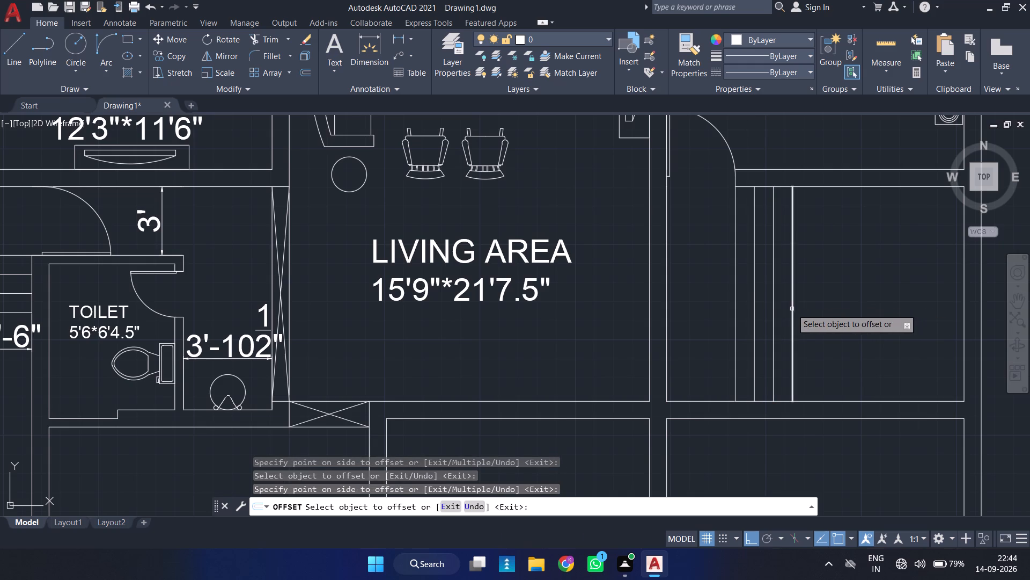
left_click(791, 309)
left_click(814, 315)
left_click(813, 314)
left_click(836, 317)
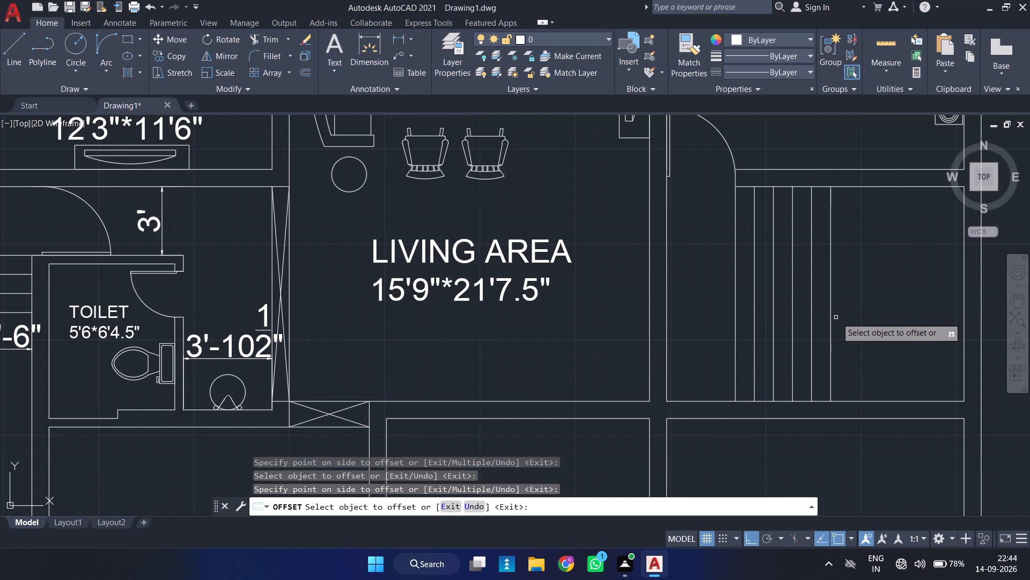
left_click(830, 317)
left_click(854, 325)
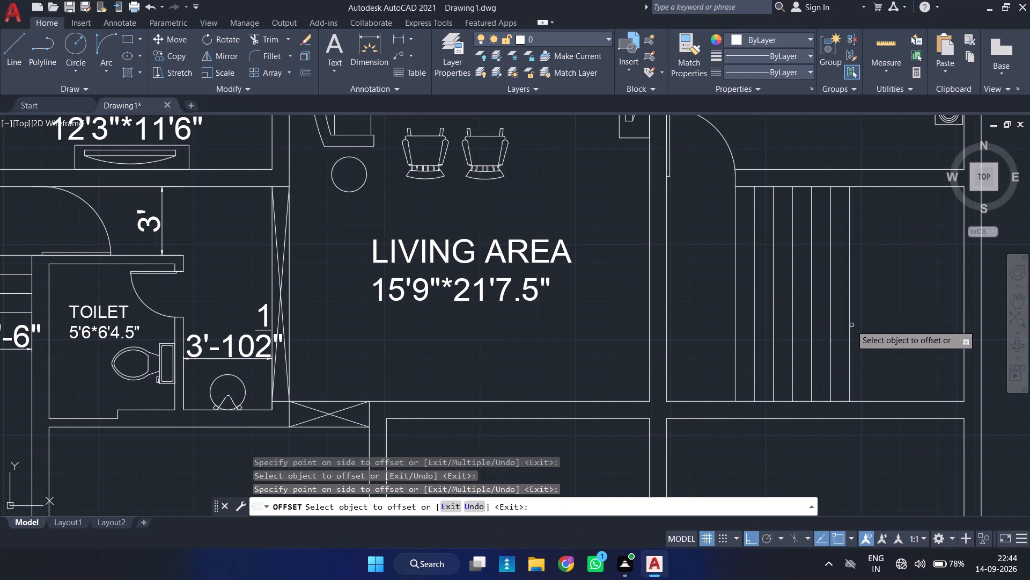
left_click(851, 325)
left_click(863, 326)
left_click(867, 326)
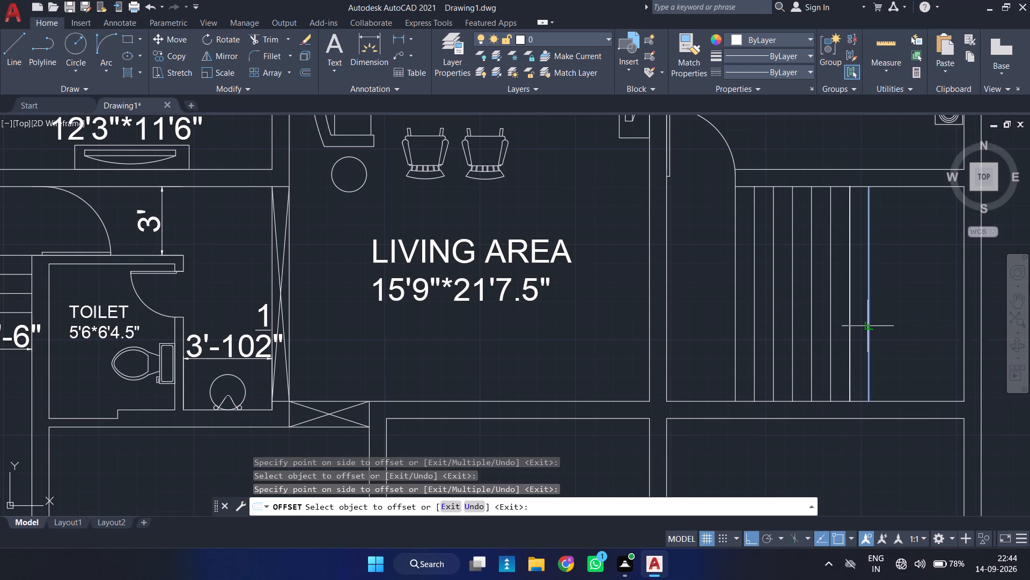
left_click(907, 342)
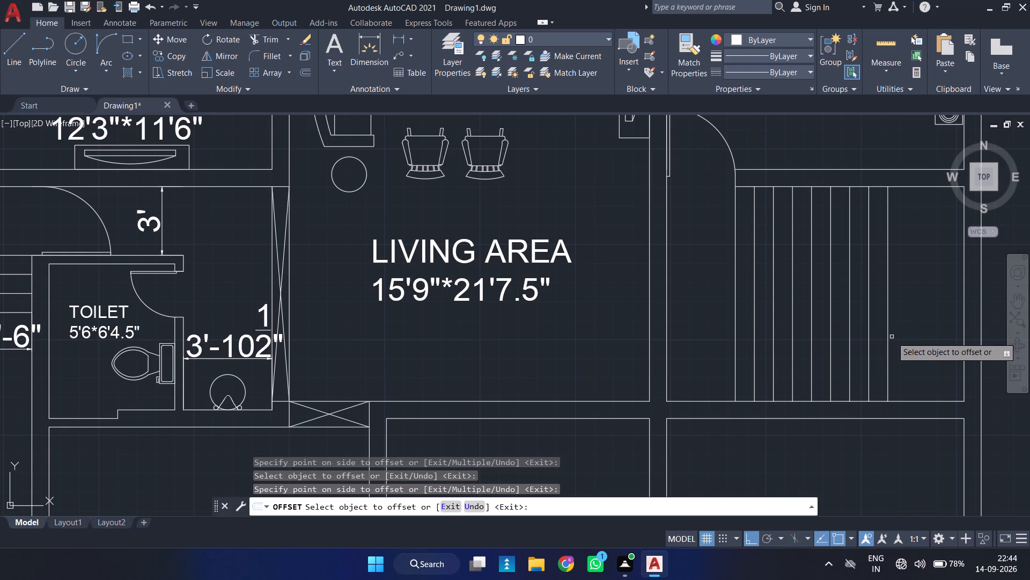
left_click(889, 337)
left_click(913, 343)
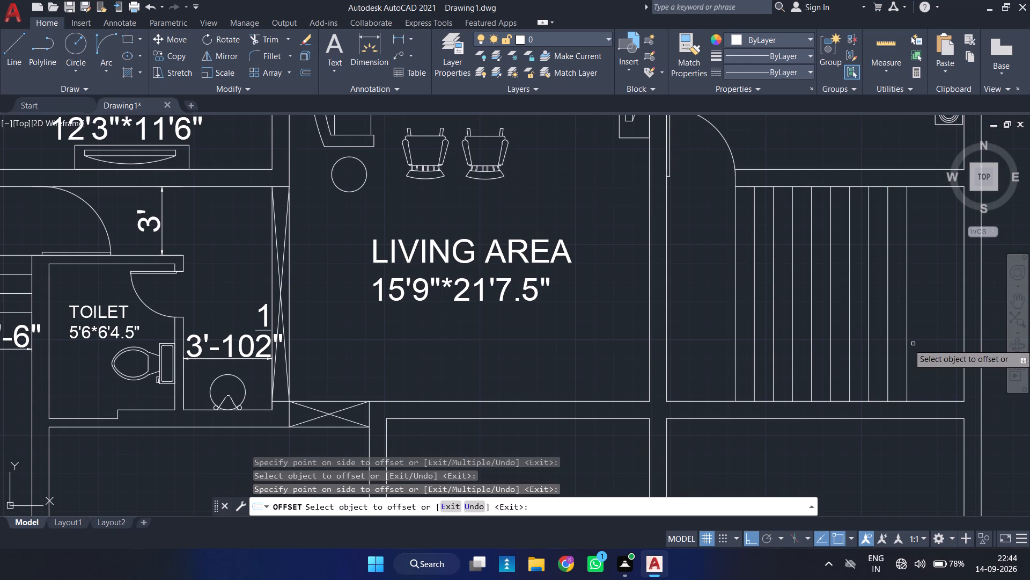
scroll(913, 344, "up", 1)
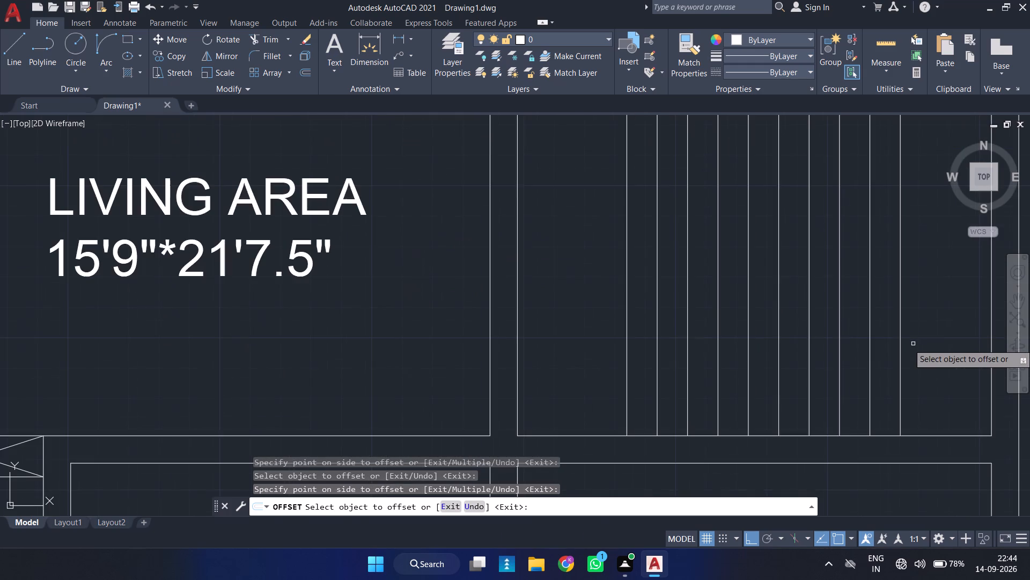
middle_click_drag(917, 345, 885, 372)
scroll(884, 370, "down", 2)
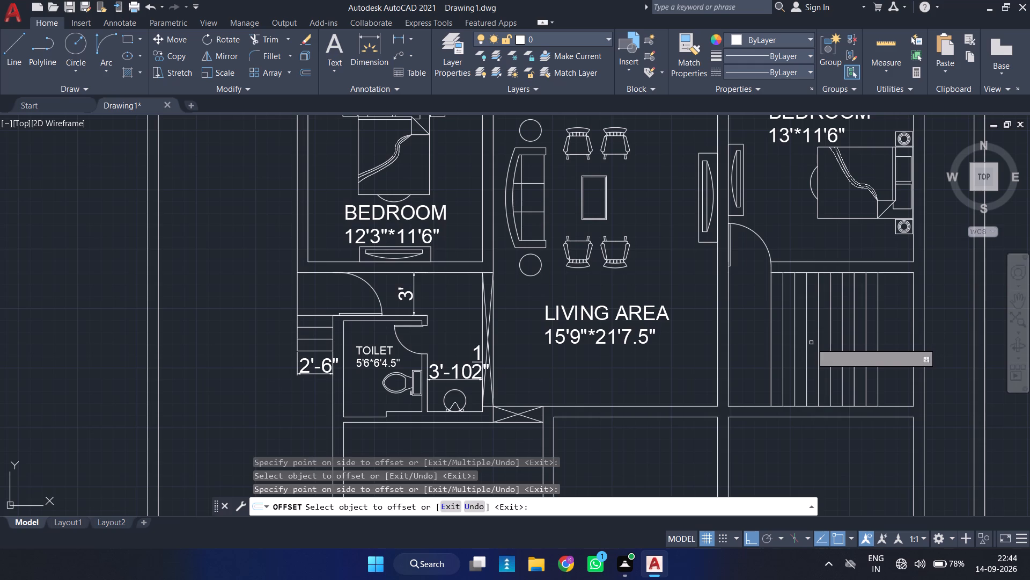
key("Escape")
Offset the stair room's top and bottom wall lines 4' inward to mark the inner edges of the two flights.
key("o")
key("Return")
type("4'")
key("Return")
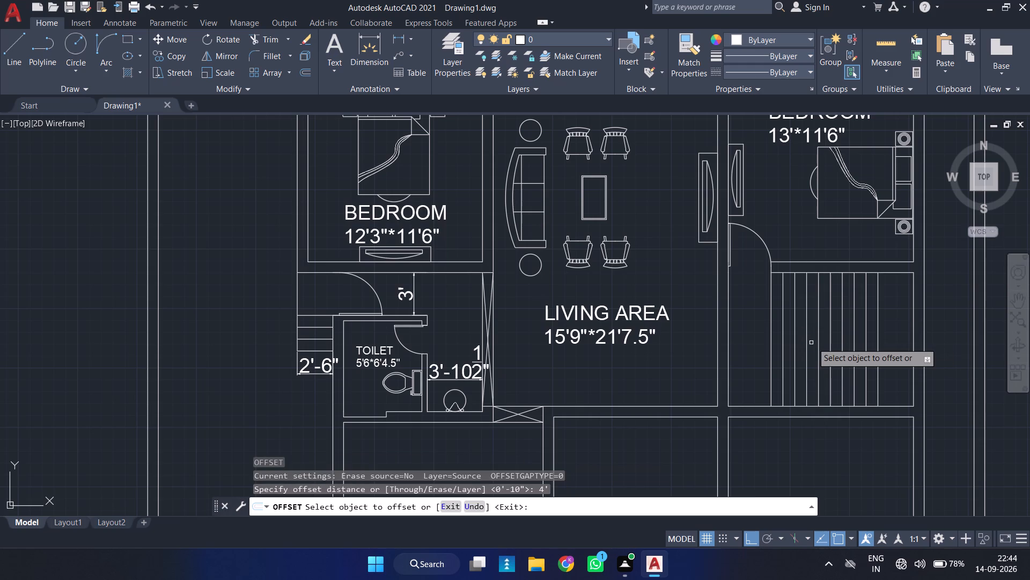
left_click(892, 272)
left_click(878, 334)
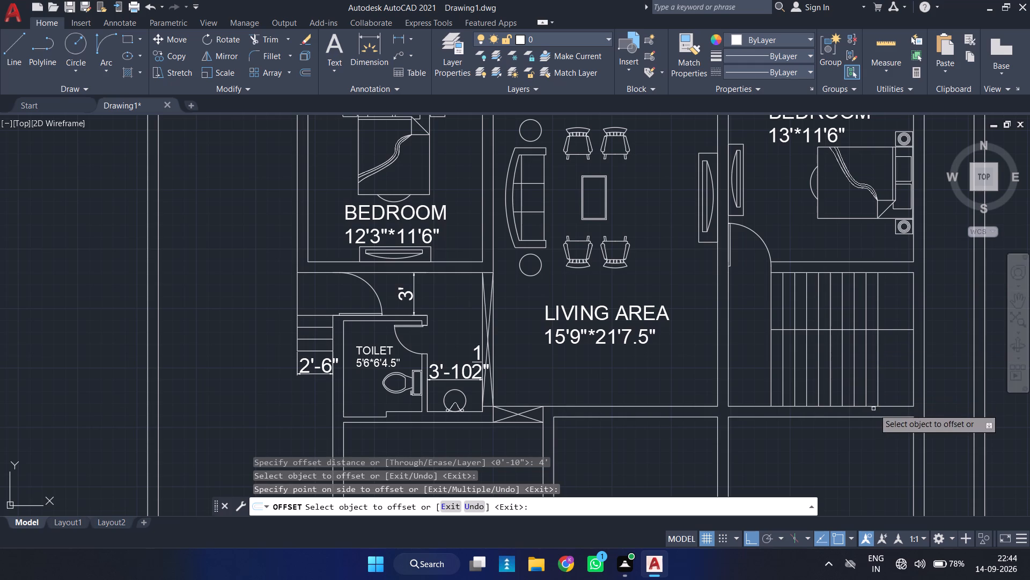
left_click(892, 407)
left_click(902, 373)
scroll(902, 370, "up", 1)
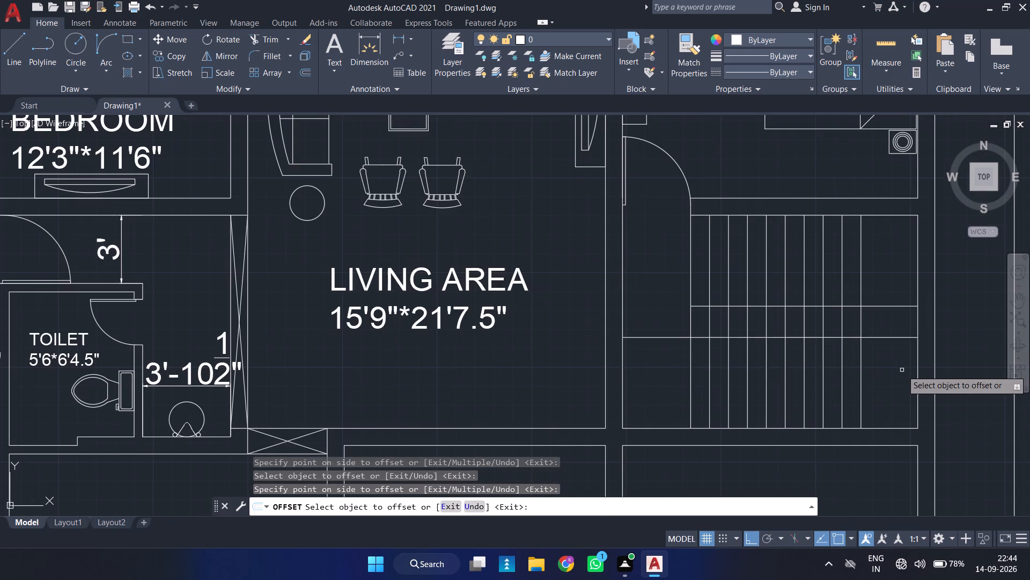
middle_click_drag(904, 370, 940, 414)
scroll(943, 412, "up", 1)
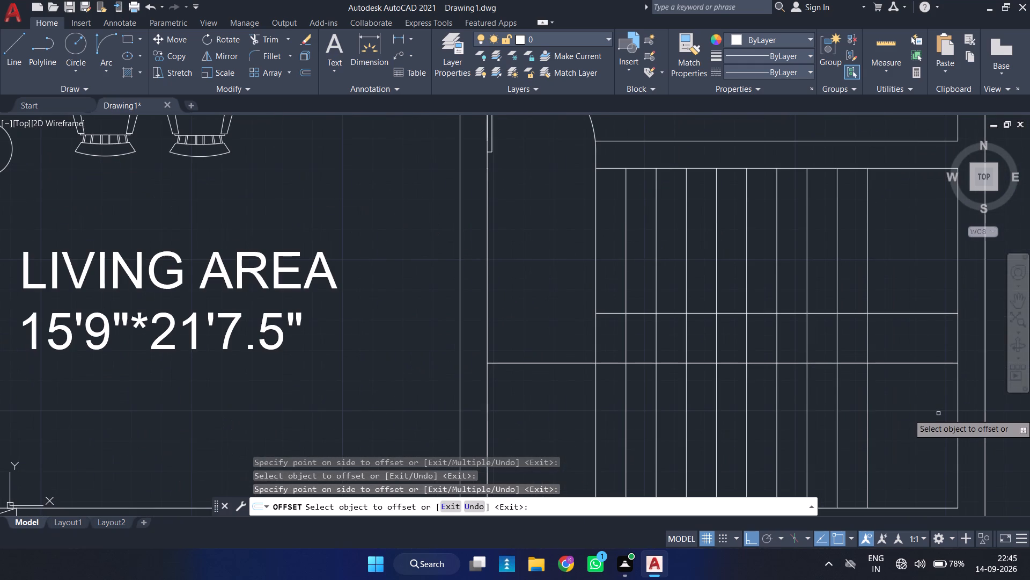
key("Escape")
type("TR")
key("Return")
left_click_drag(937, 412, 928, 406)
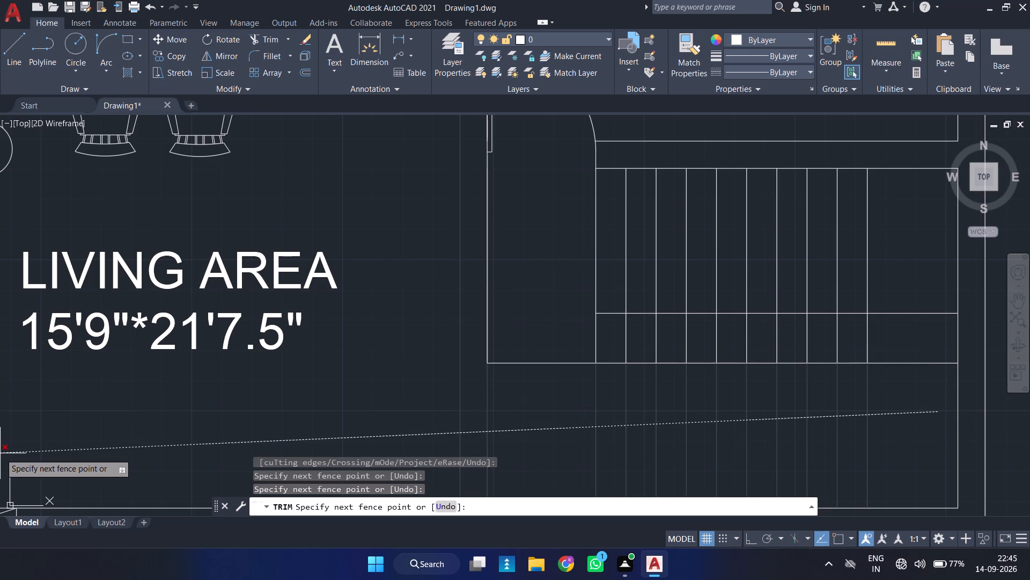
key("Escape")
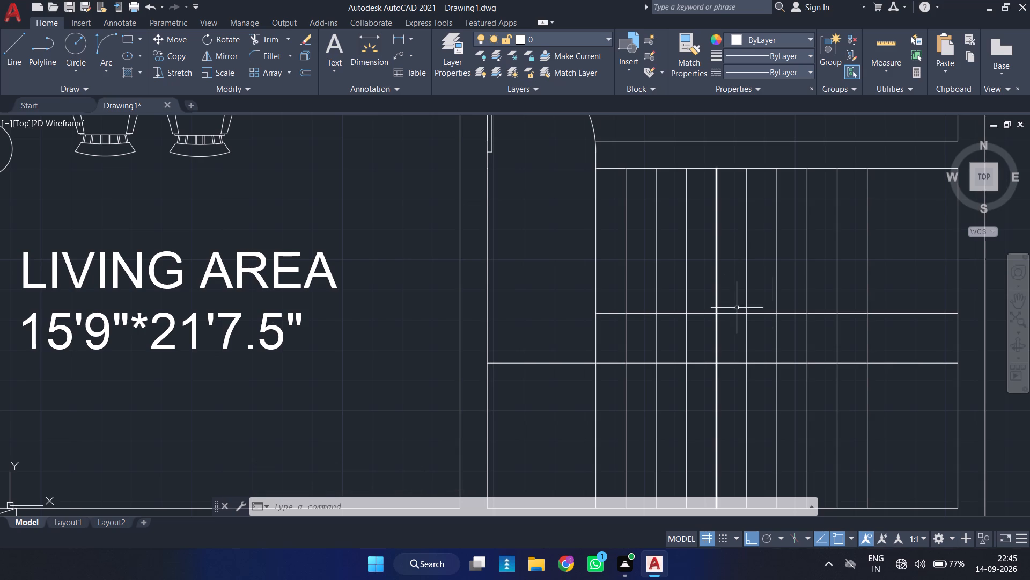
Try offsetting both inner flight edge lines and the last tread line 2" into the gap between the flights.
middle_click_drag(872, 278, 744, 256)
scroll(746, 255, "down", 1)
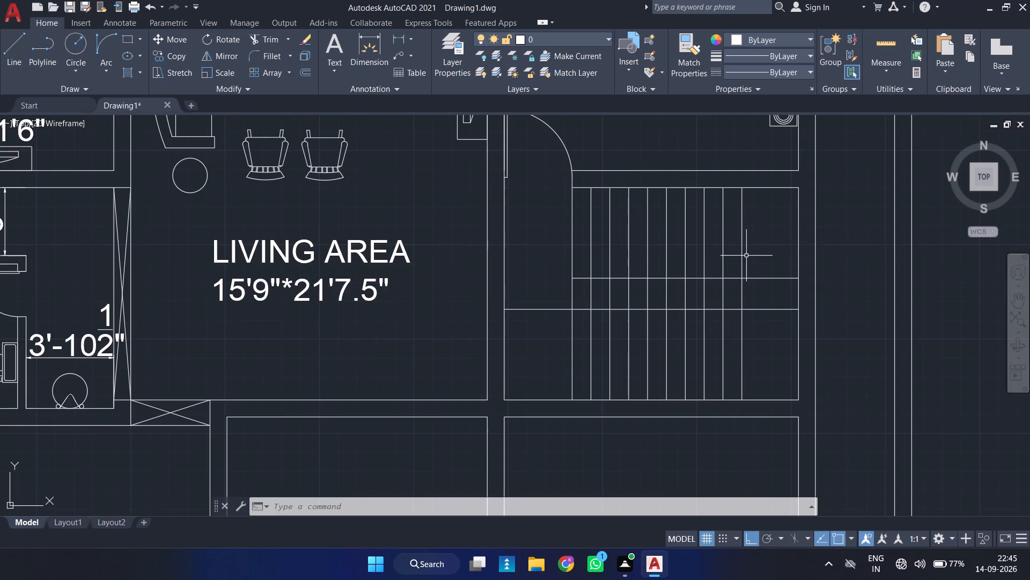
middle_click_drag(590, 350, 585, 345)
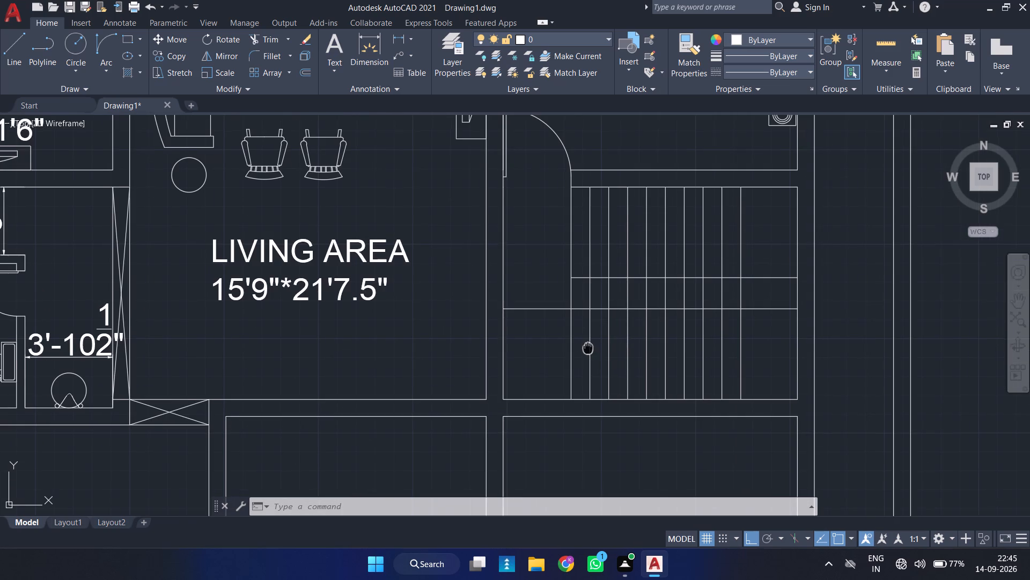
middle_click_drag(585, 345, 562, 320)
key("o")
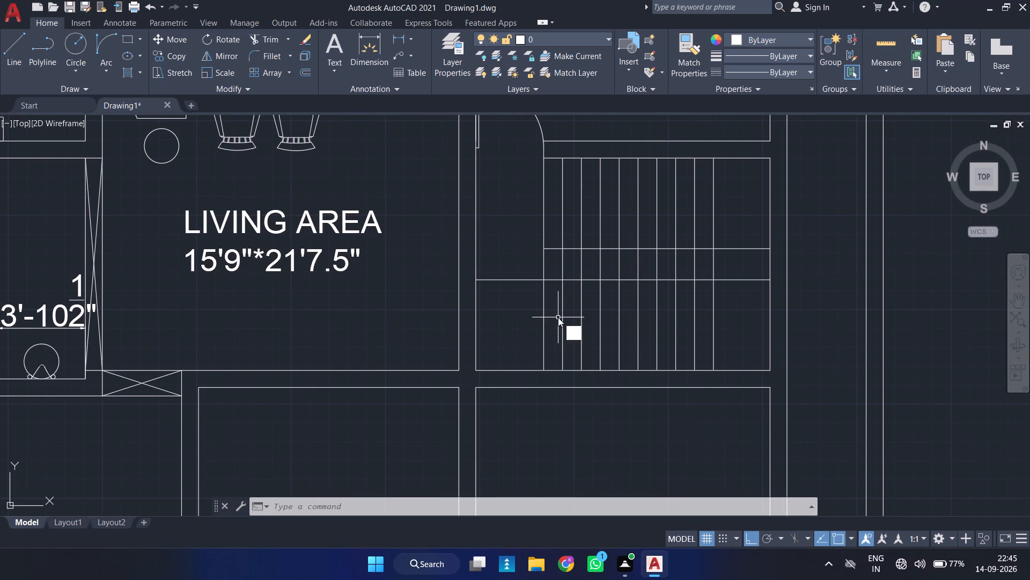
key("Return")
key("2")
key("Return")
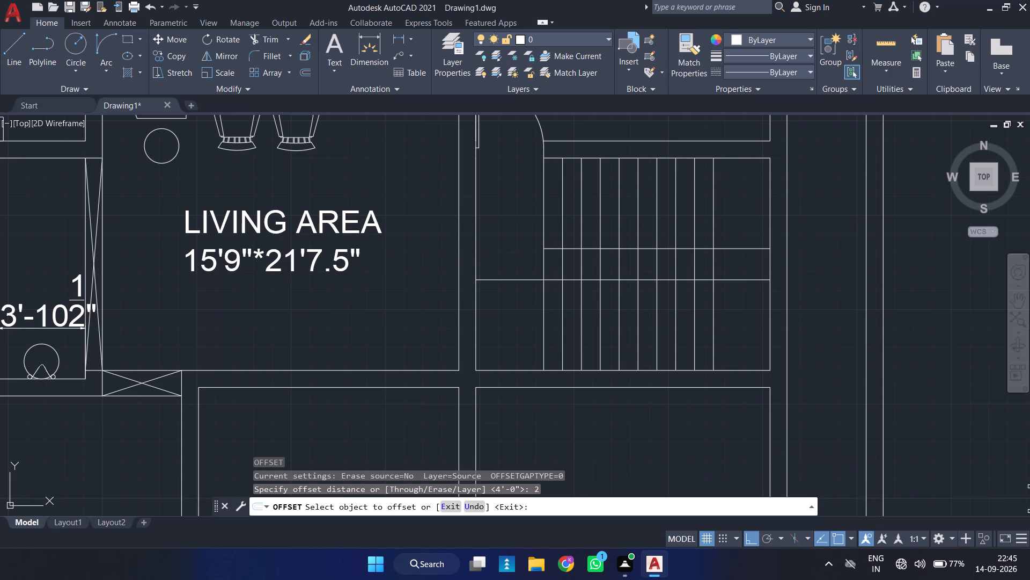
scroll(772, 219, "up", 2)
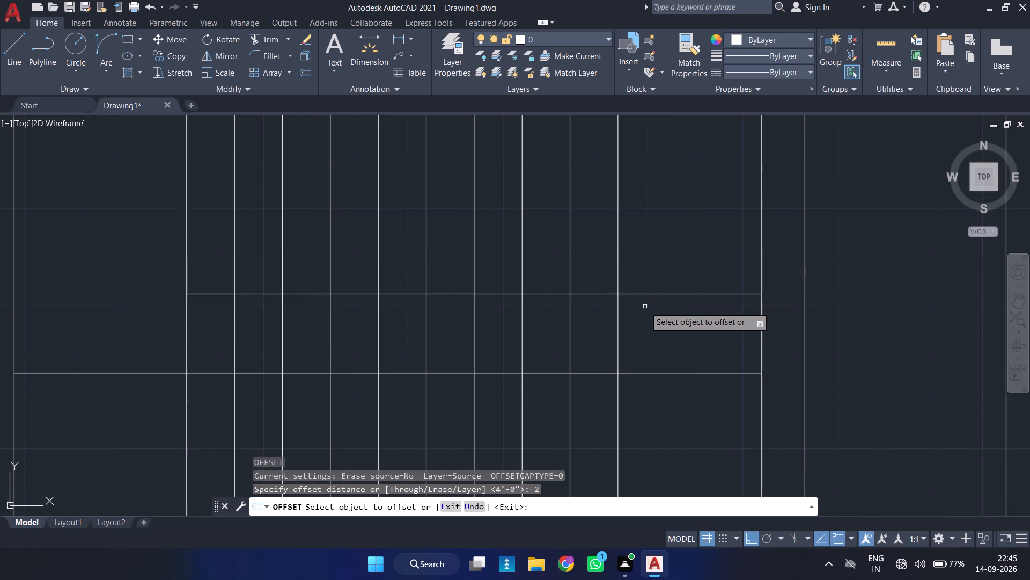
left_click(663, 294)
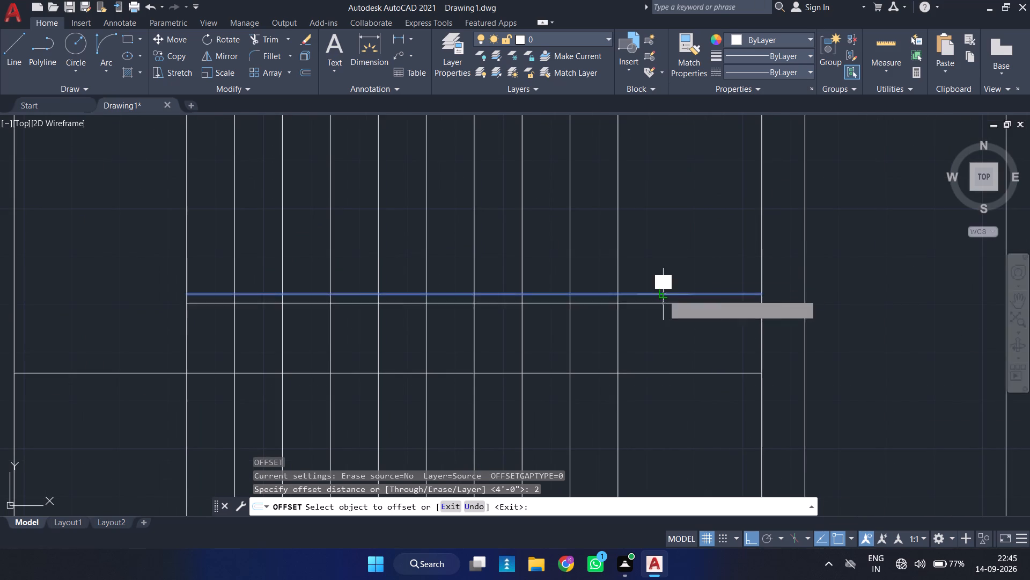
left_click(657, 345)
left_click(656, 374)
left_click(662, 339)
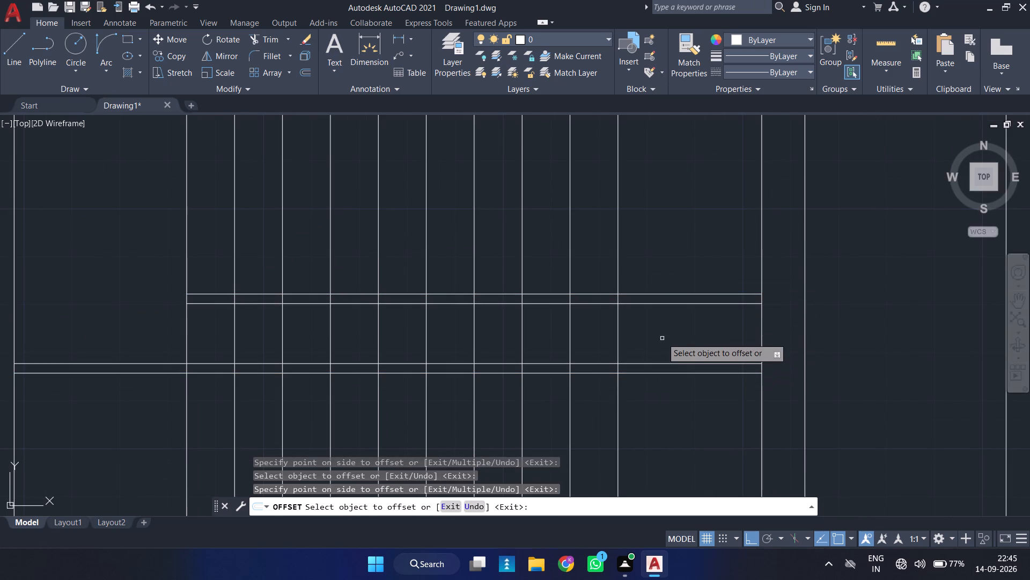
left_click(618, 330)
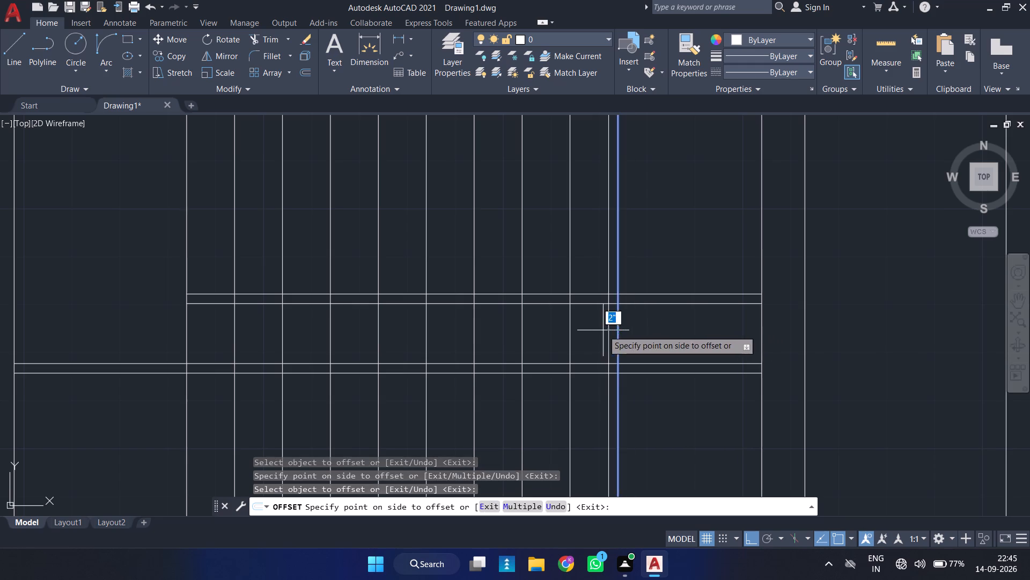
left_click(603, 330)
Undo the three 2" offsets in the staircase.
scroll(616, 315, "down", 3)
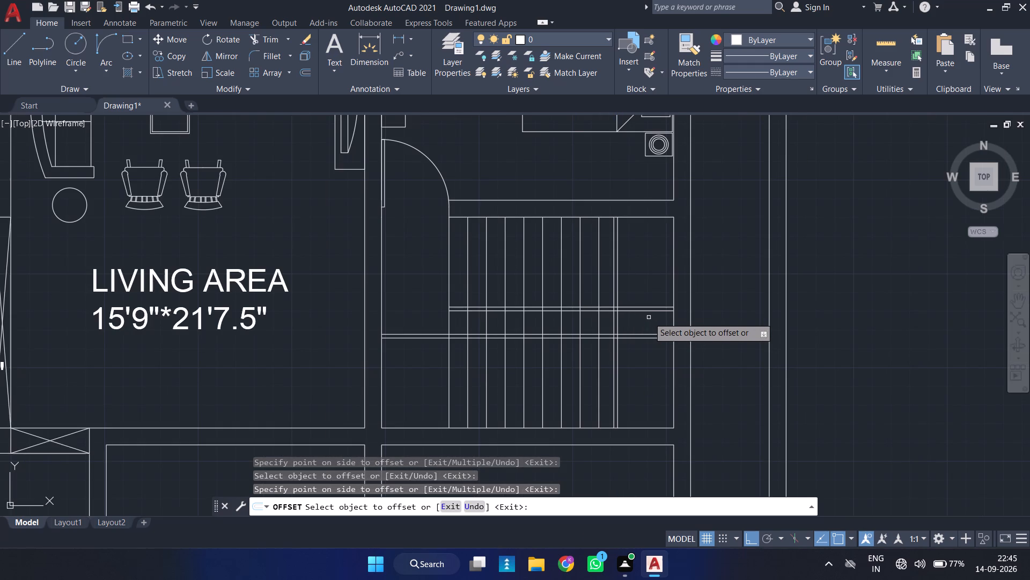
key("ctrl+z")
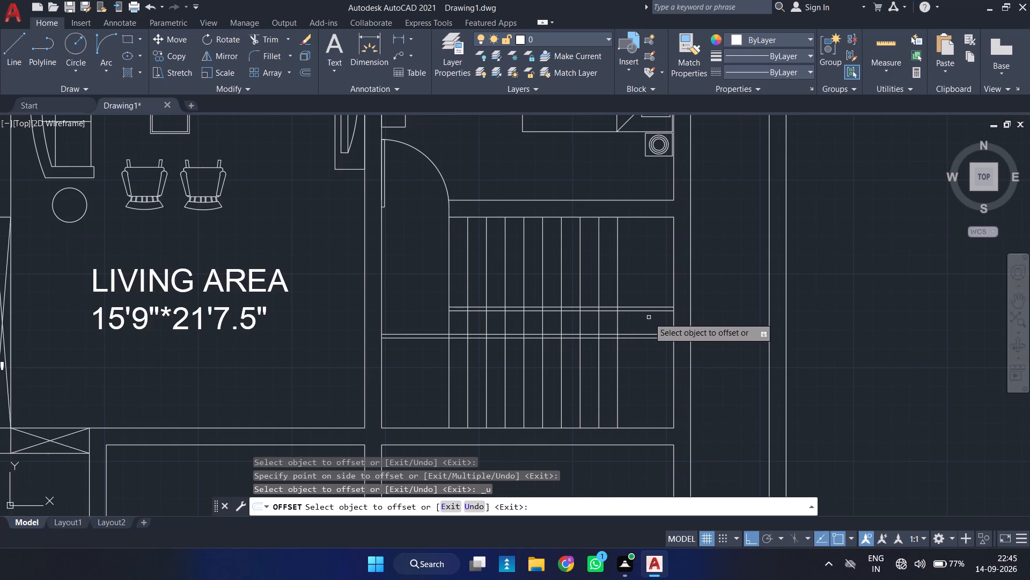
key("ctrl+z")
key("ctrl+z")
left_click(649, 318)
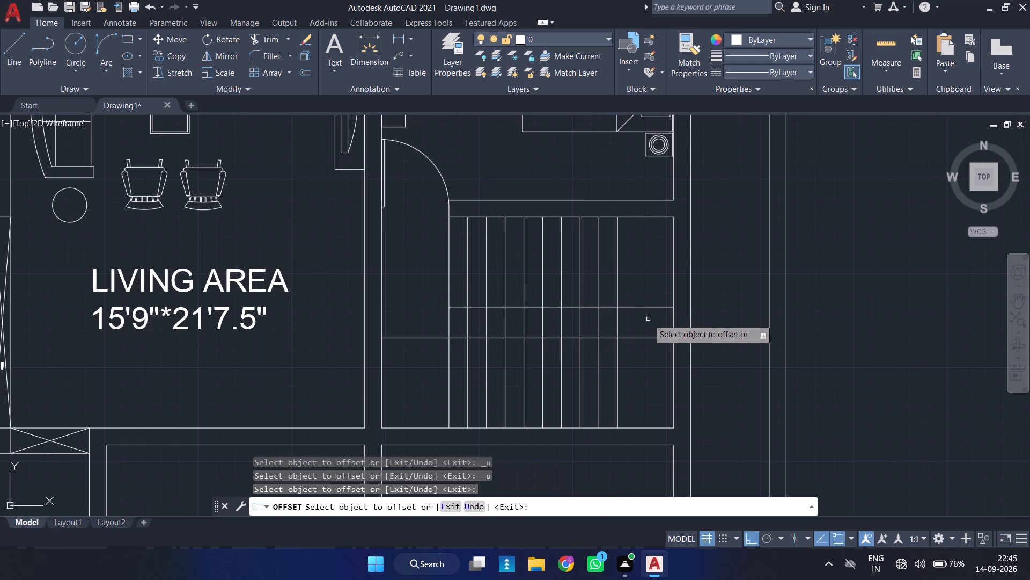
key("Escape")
Trim the tread lines out of the gap between the two flights, keeping the last tread line beside the landing whole.
type("TR")
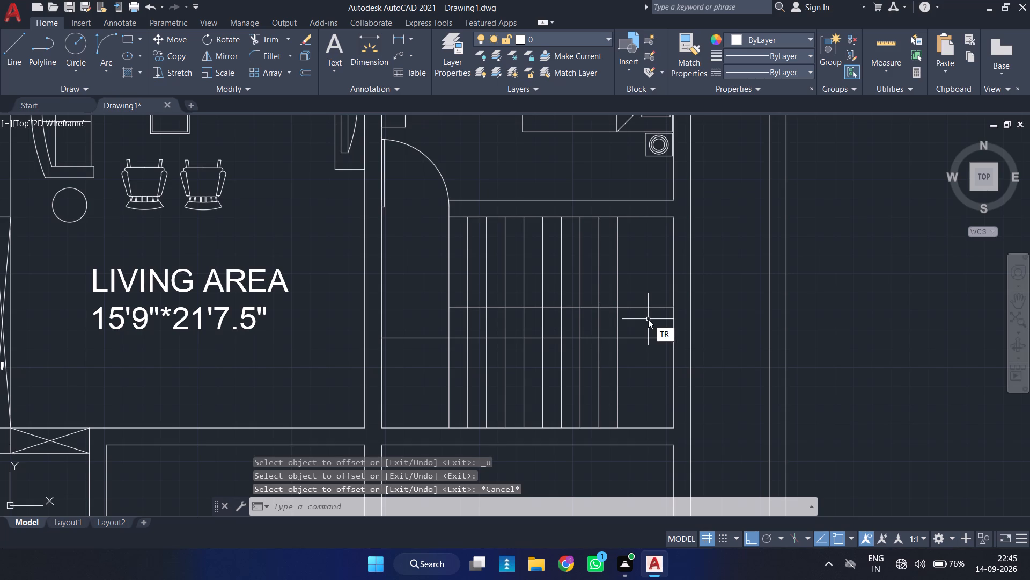
key("Return")
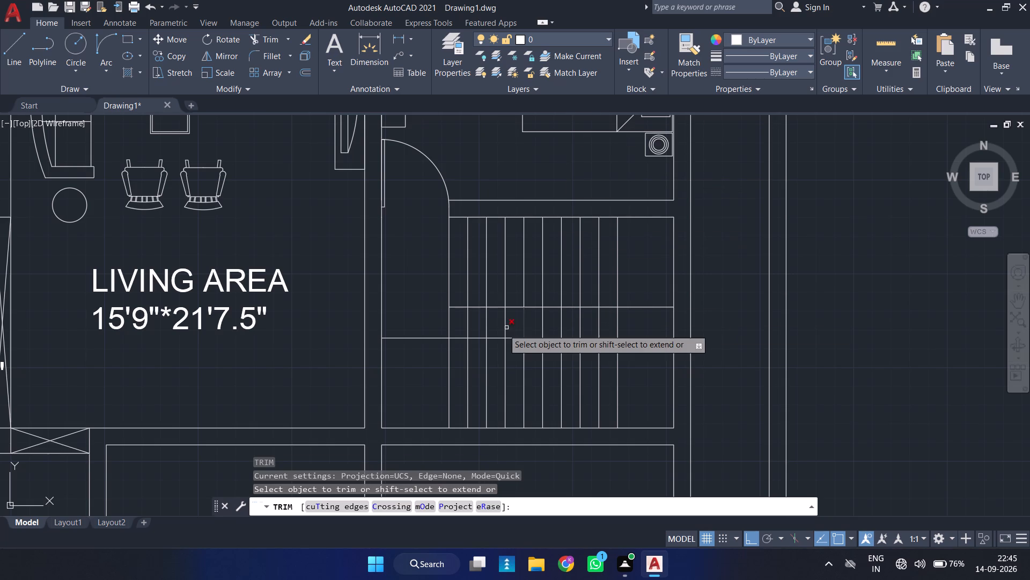
scroll(498, 330, "up", 2)
left_click_drag(339, 307, 520, 307)
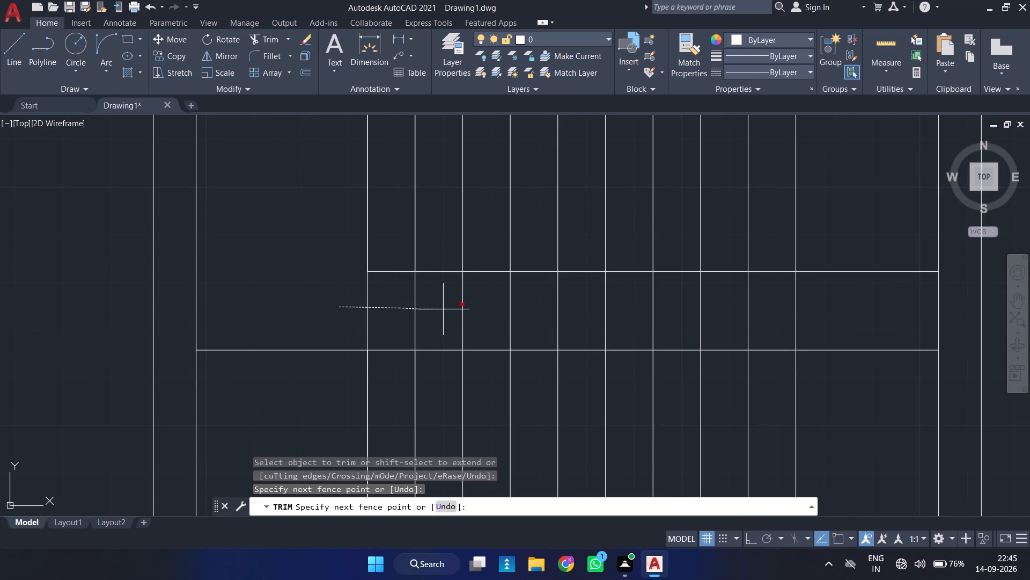
left_click_drag(520, 307, 760, 306)
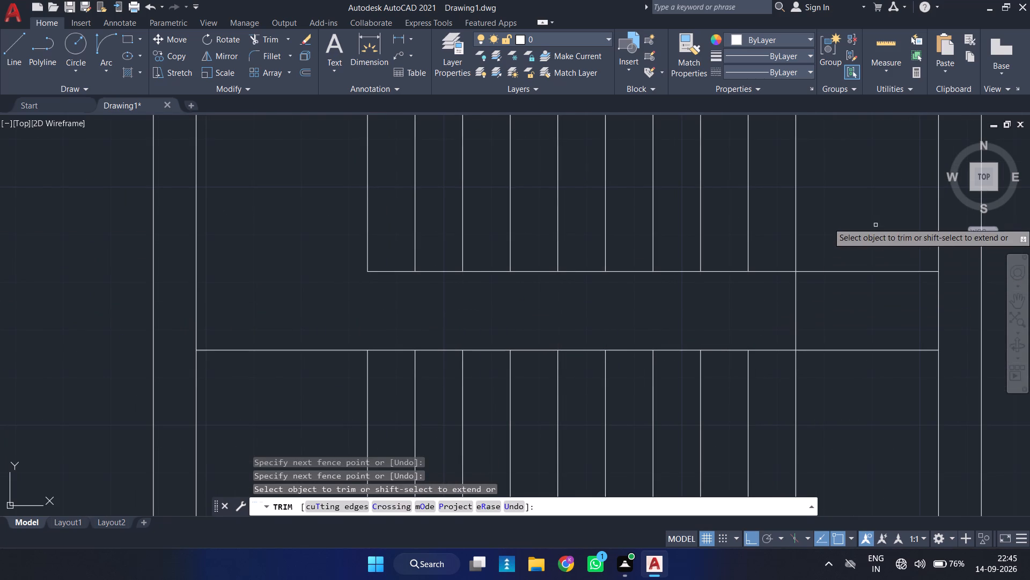
Trim both inner flight edge lines off the landing, and the lower one where it extends past the first tread towards the living area.
left_click_drag(878, 222, 857, 371)
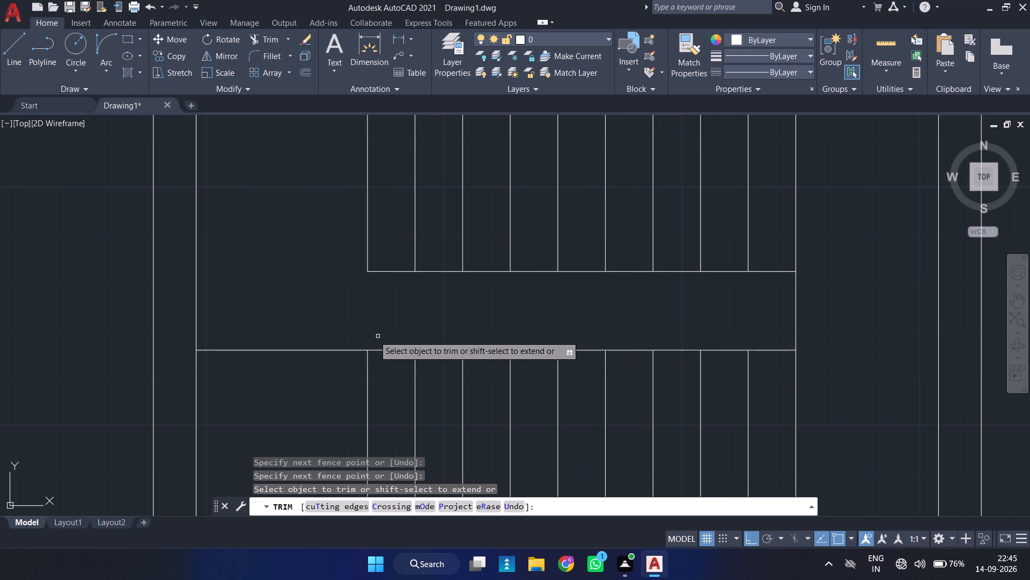
scroll(373, 336, "down", 2)
left_click_drag(332, 323, 325, 372)
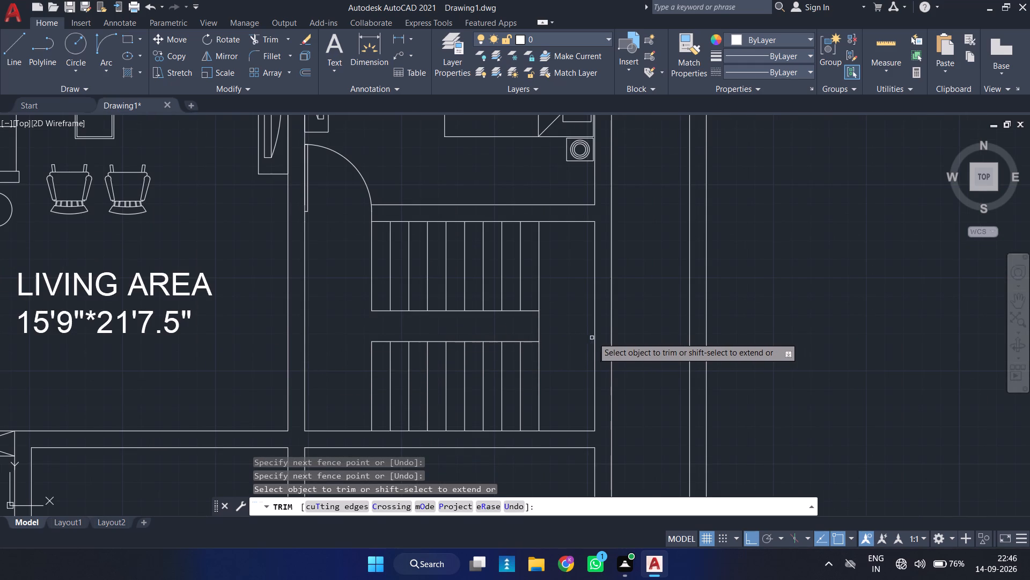
Trim the inner face line of the outer wall alongside the staircase landing, between the two horizontal stair wall lines.
left_click_drag(600, 336, 586, 338)
left_click(578, 338)
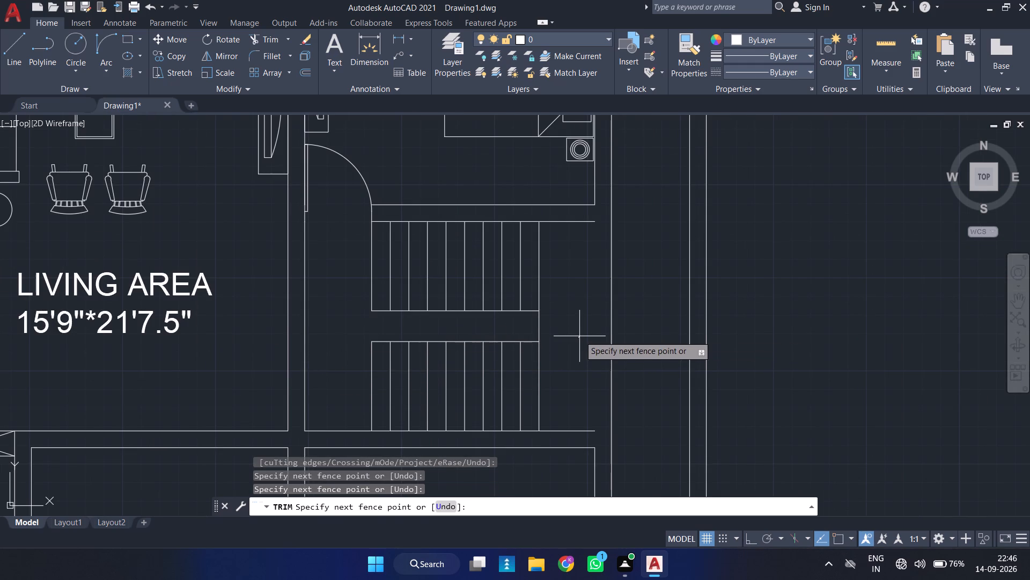
key("Escape")
Extend both horizontal stair wall lines to the outer wall face, and trim the outer face line between them beside the landing.
type("EX")
key("space")
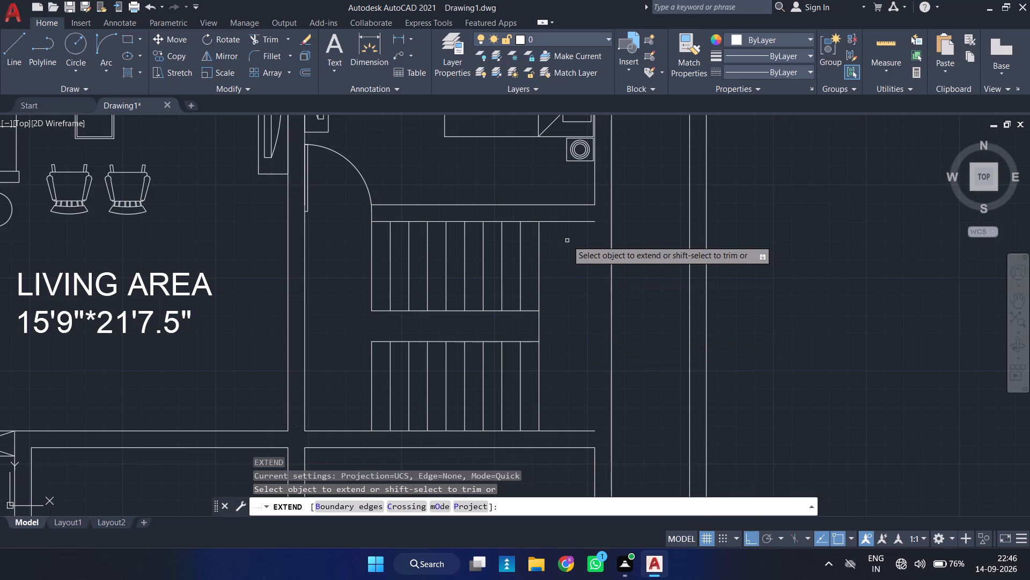
left_click(578, 221)
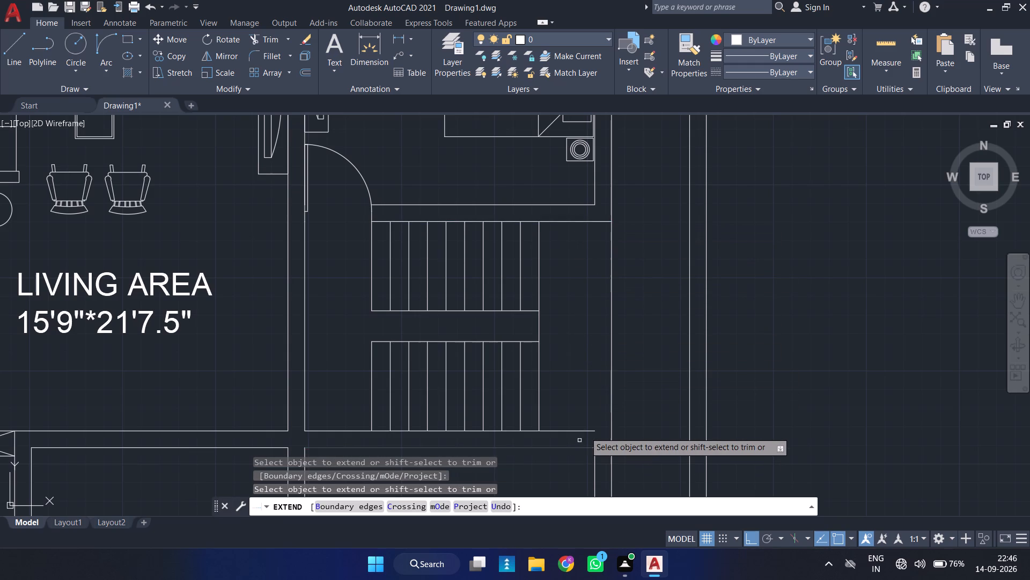
left_click(585, 432)
left_click_drag(632, 393, 595, 393, "shift")
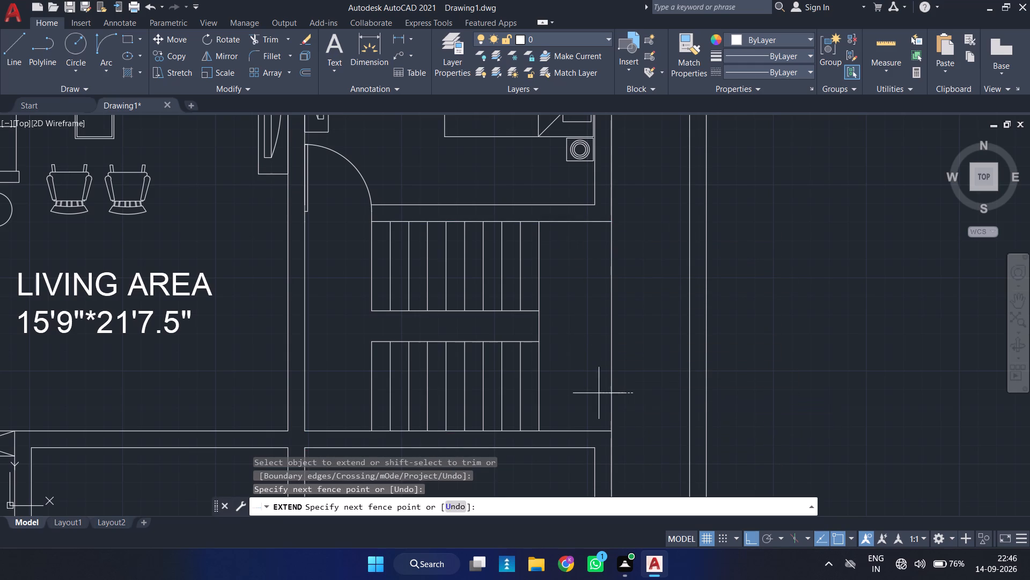
left_click_drag(595, 393, 591, 393, "shift")
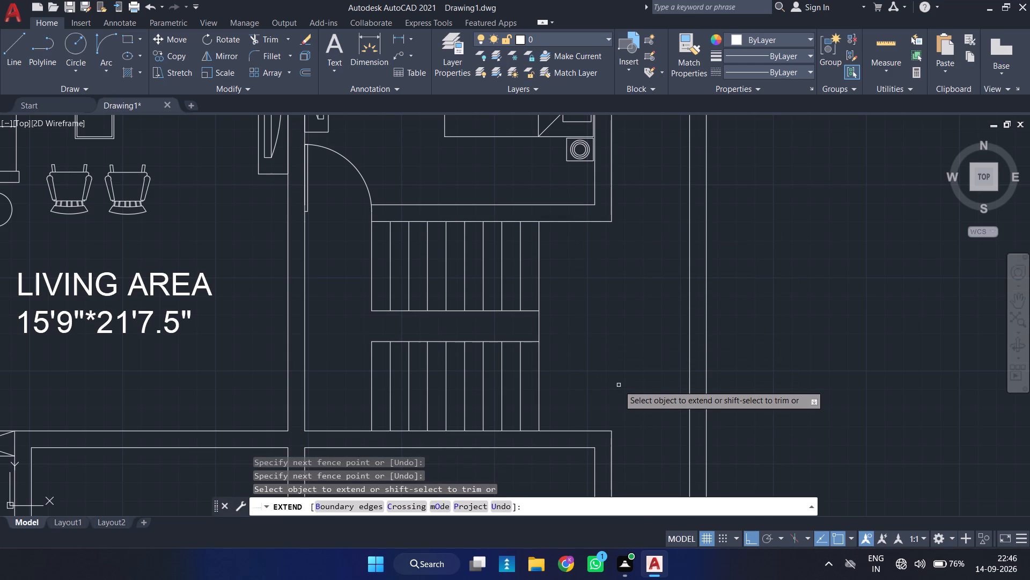
key("Escape")
Offset both inner flight edge lines 4" into the gap and the last tread line 4" towards the living area.
key("o")
key("Return")
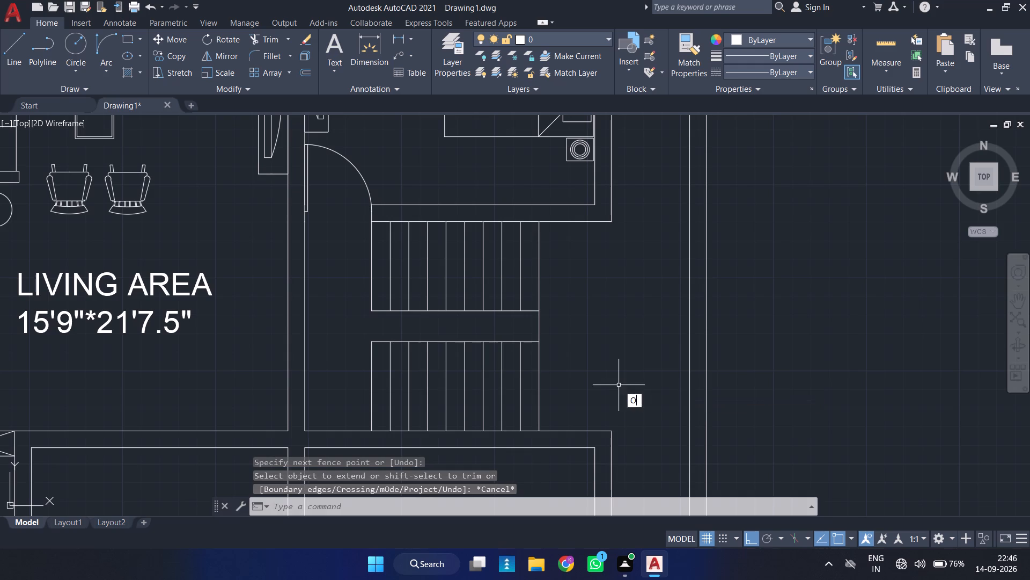
key("4")
key("Return")
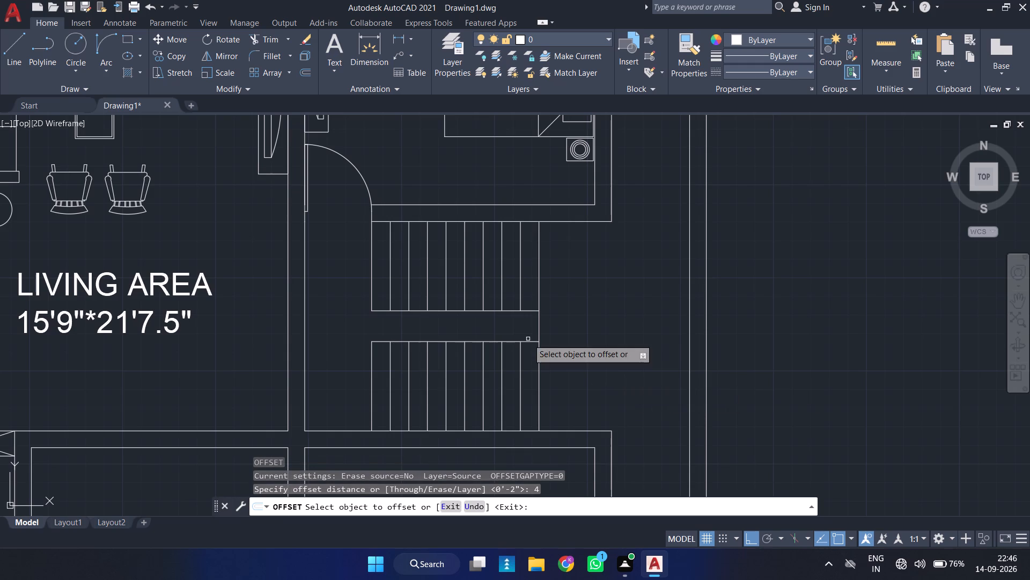
left_click(492, 310)
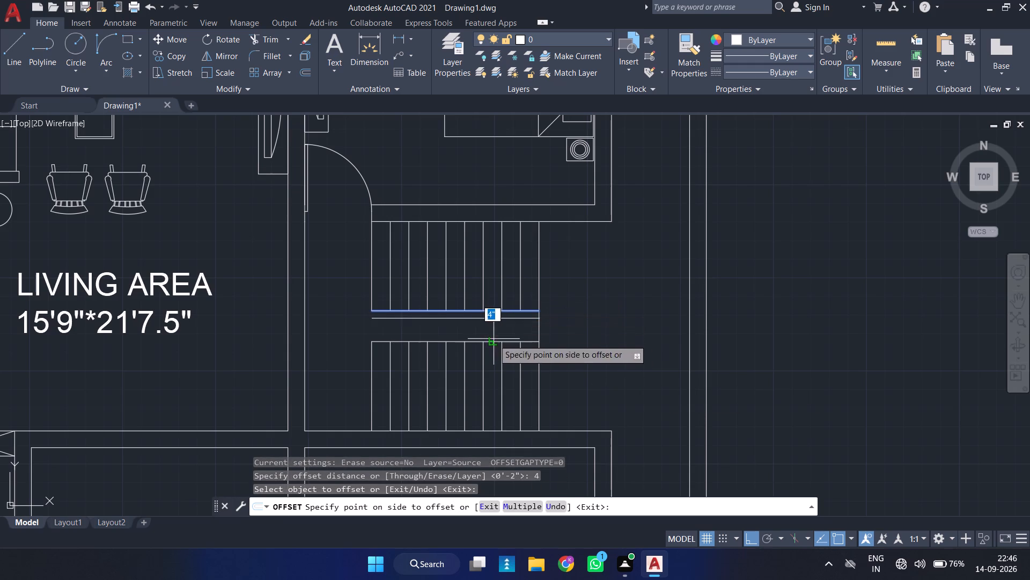
left_click(494, 340)
left_click(494, 344)
left_click(493, 341)
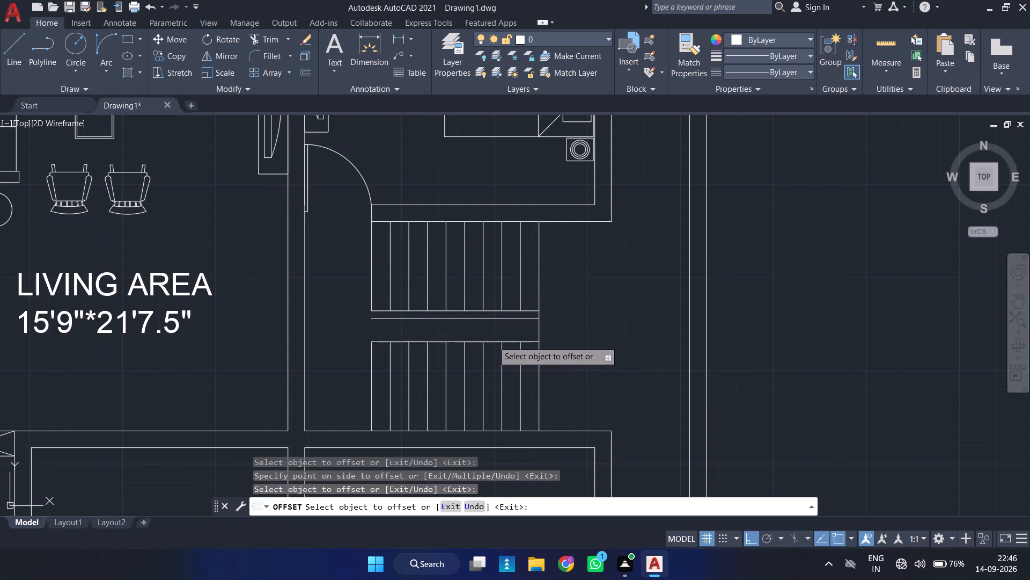
left_click(492, 326)
left_click(540, 328)
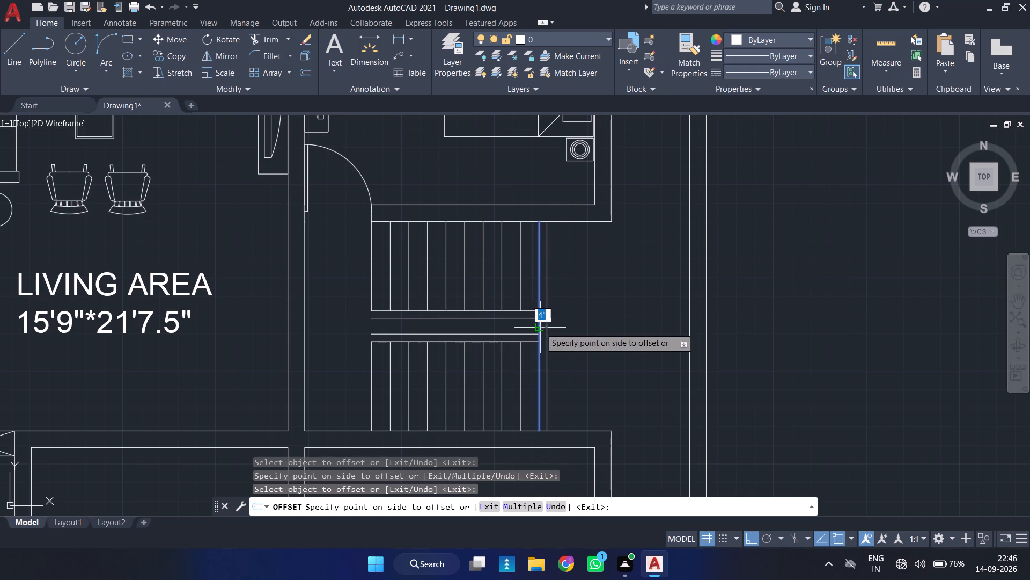
left_click(507, 329)
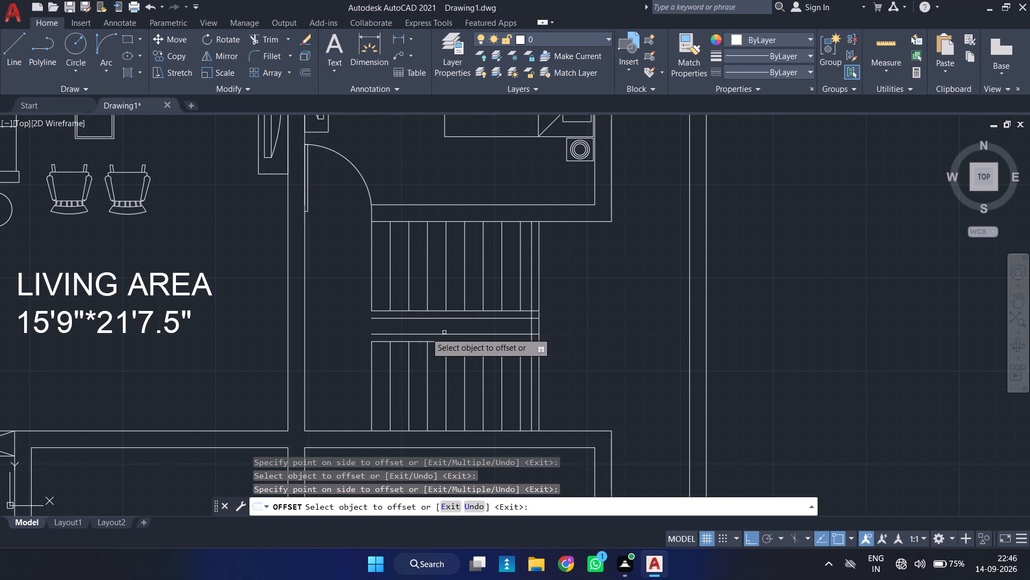
scroll(412, 331, "up", 1)
key("Escape")
Trim the offset tread line out of both flights and the offset edge lines past it, leaving square corners at the gap's landing end.
type("TR")
key("Return")
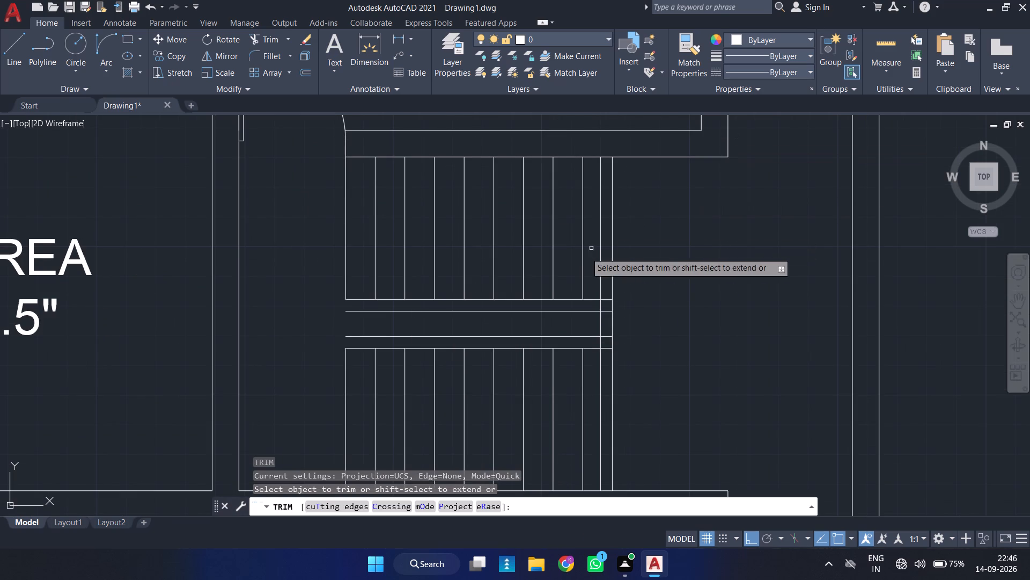
left_click(601, 267)
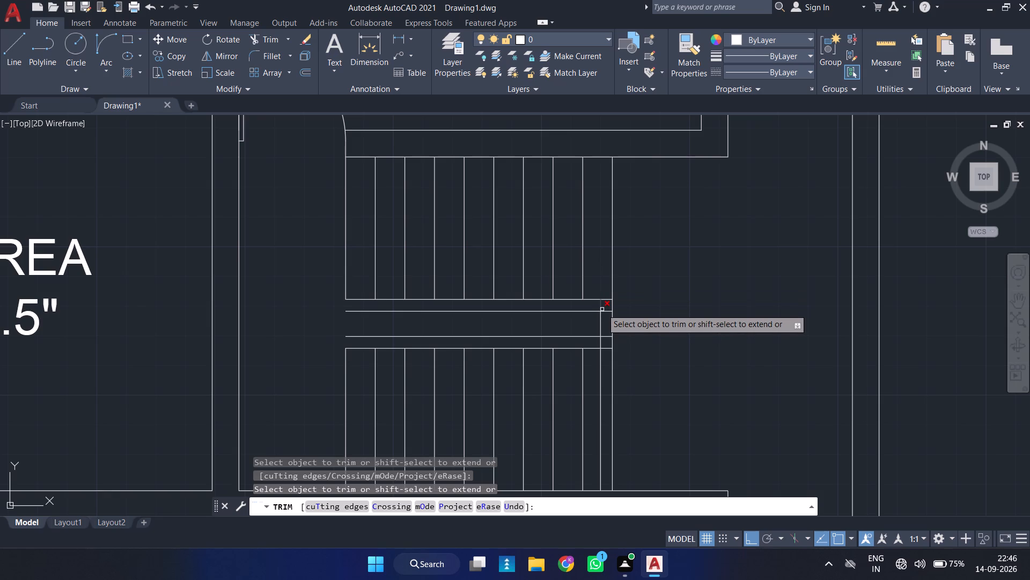
left_click(602, 309)
left_click(606, 311)
left_click(607, 337)
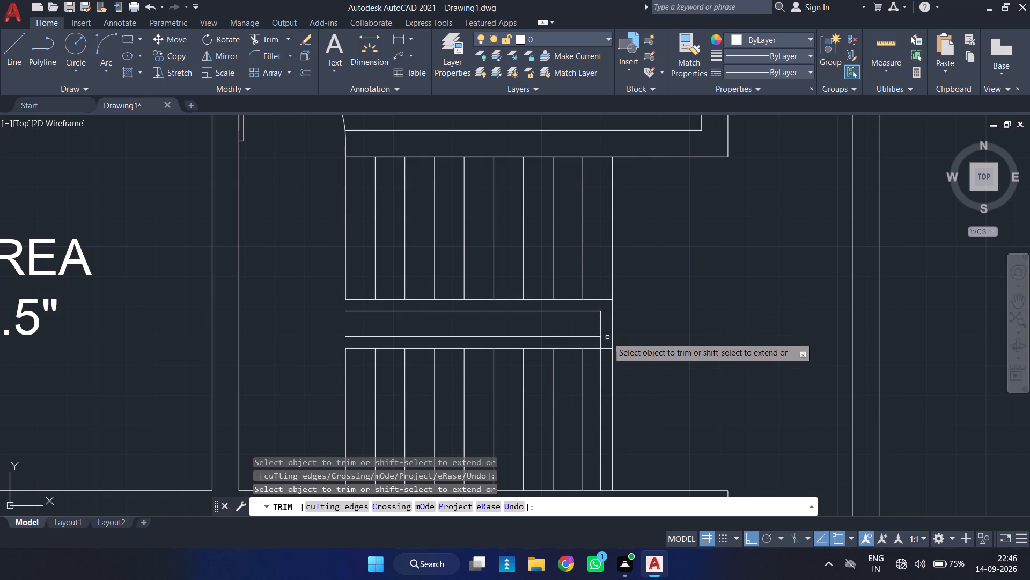
left_click(600, 345)
left_click(600, 365)
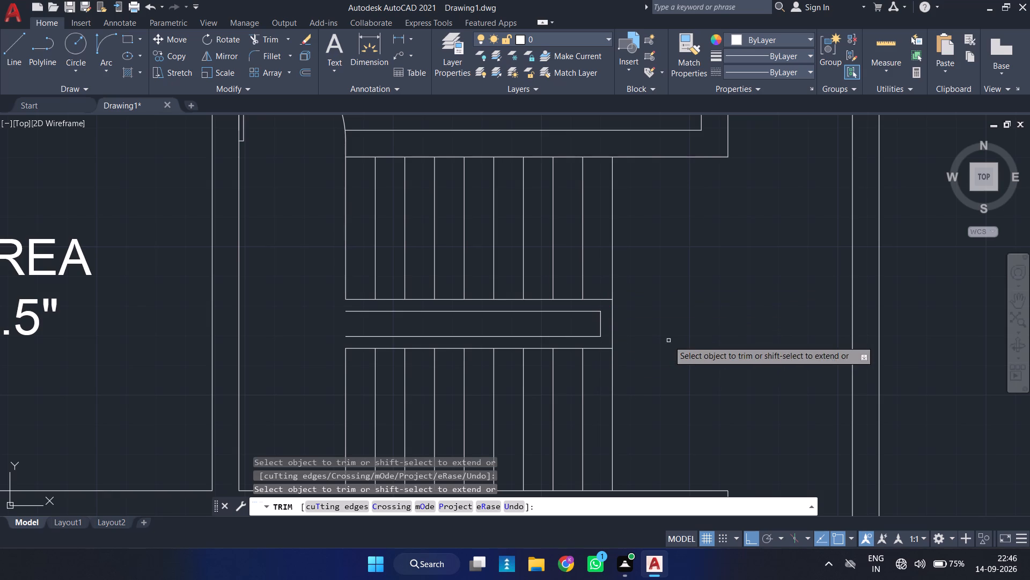
key("Escape")
Extend the first tread line of both flights to the offset lines inside the gap.
type("EX")
key("space")
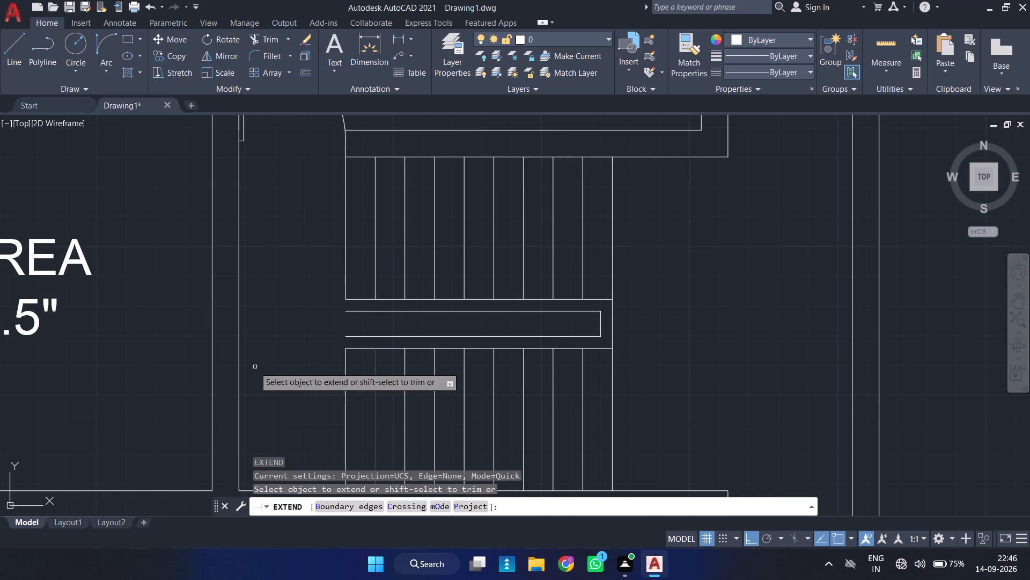
left_click(345, 372)
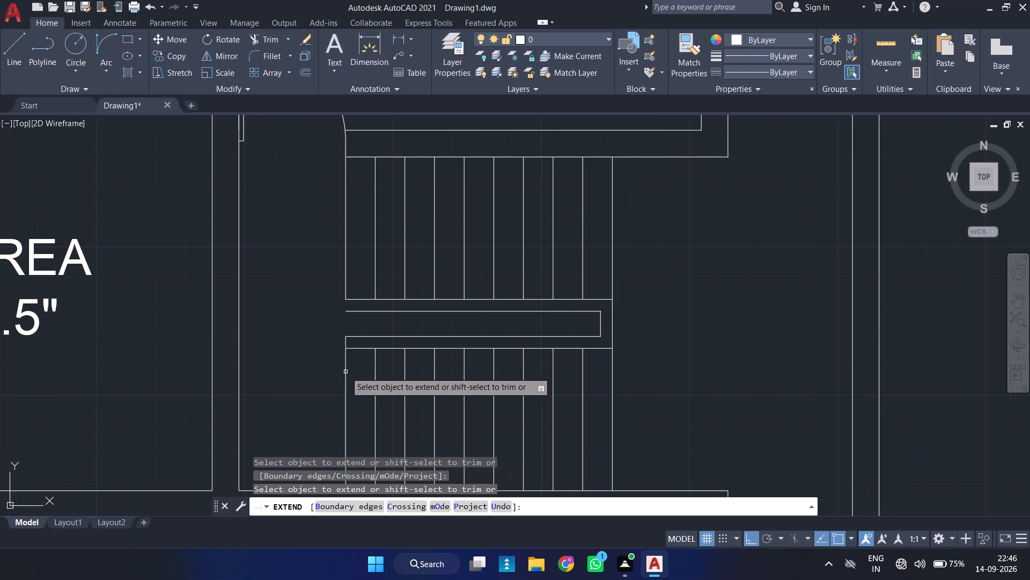
left_click(347, 292)
key("Escape")
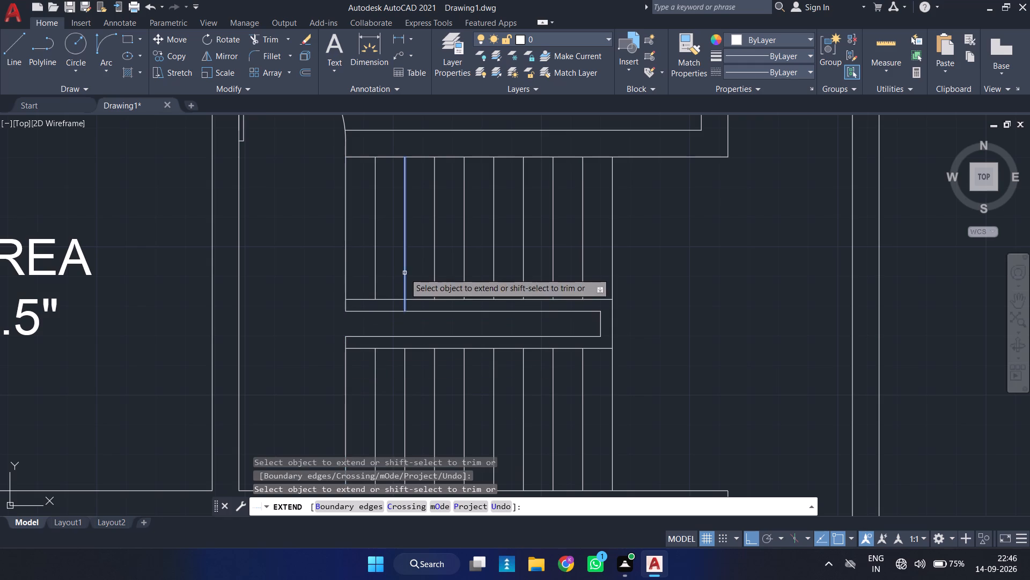
Draw crossing diagonals between the corners of the narrow inner rectangle between the flights, linked by a short line at the landing end.
key("l")
key("Return")
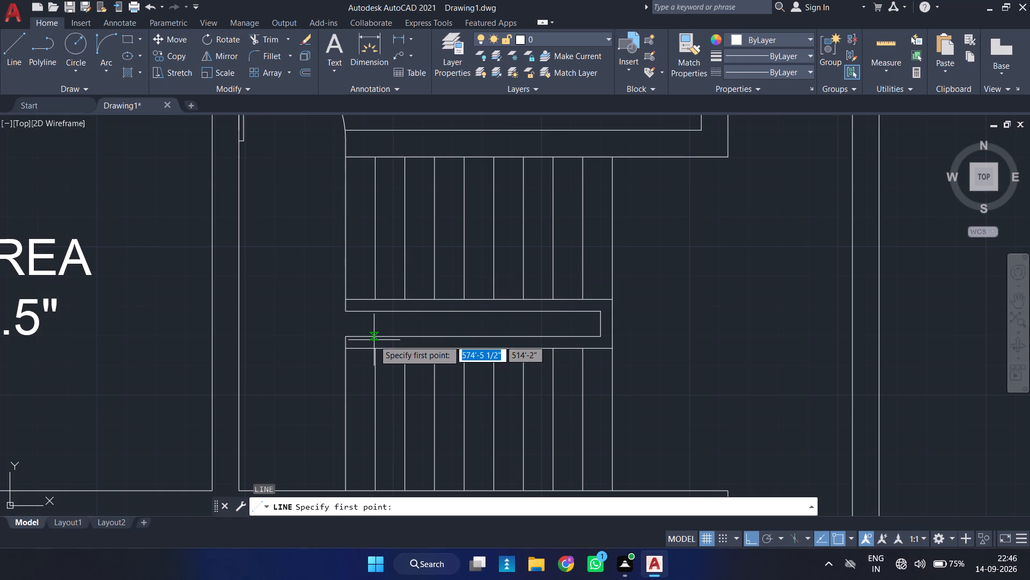
left_click(347, 336)
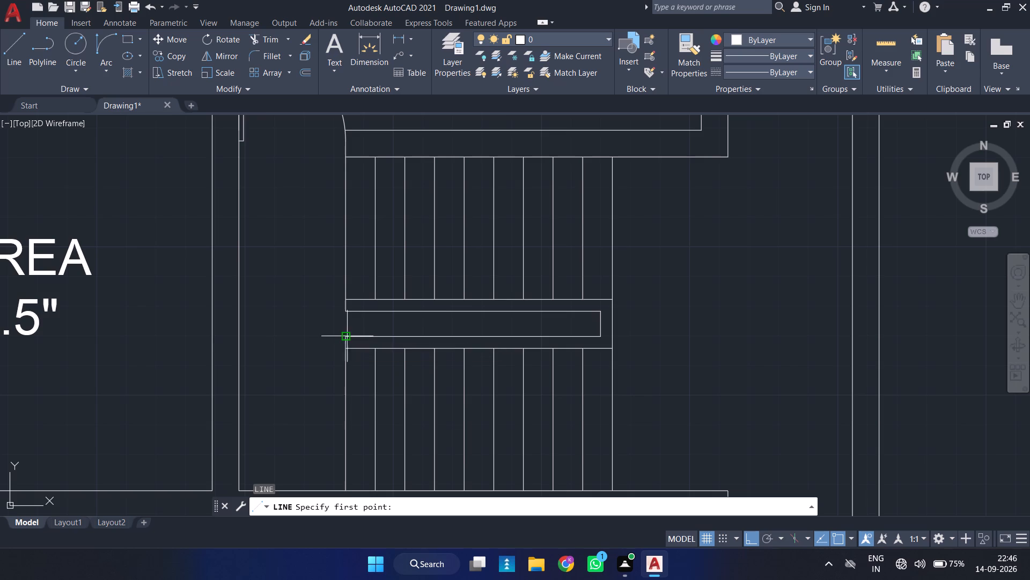
left_click(600, 310)
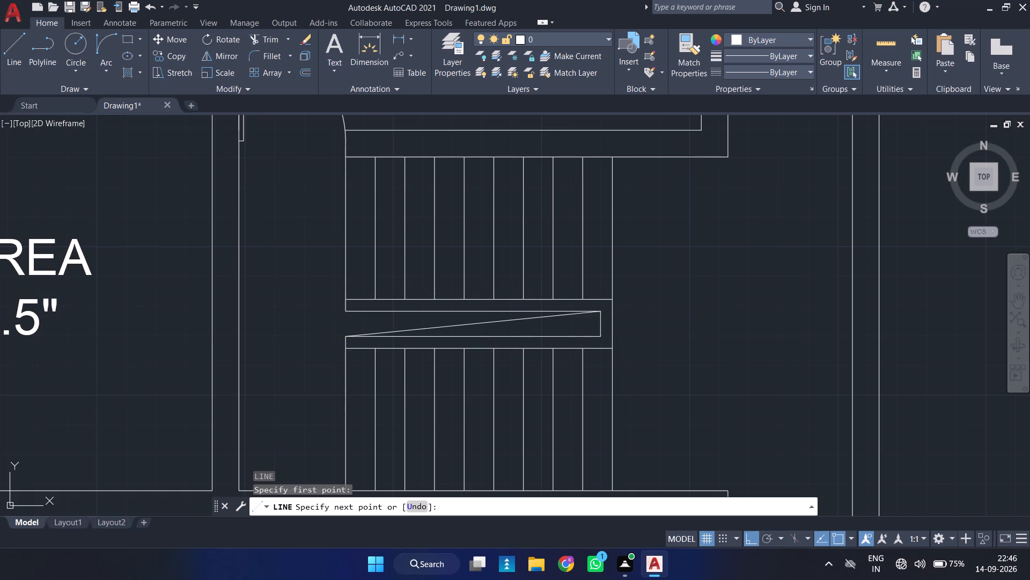
left_click(600, 337)
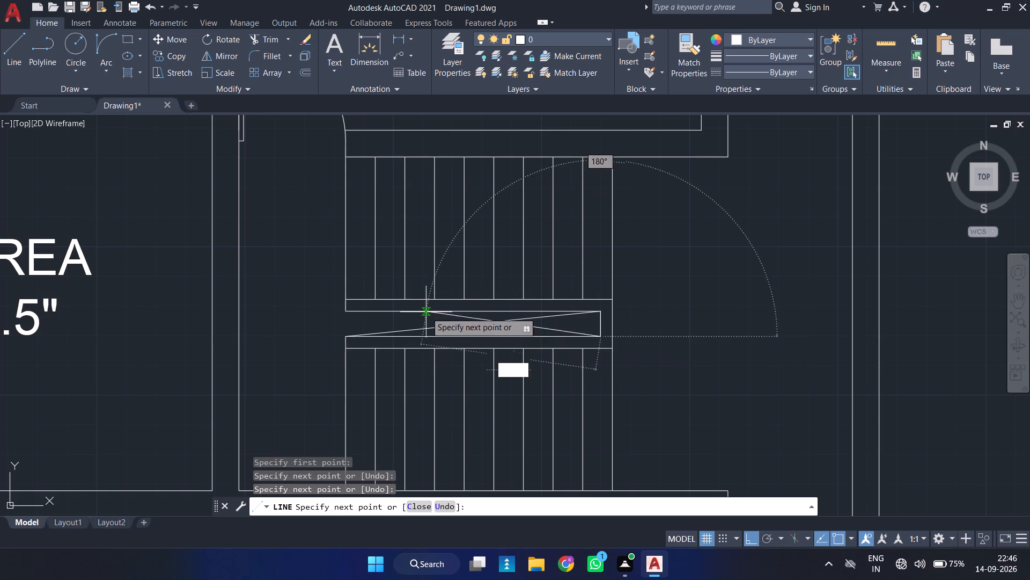
left_click(344, 311)
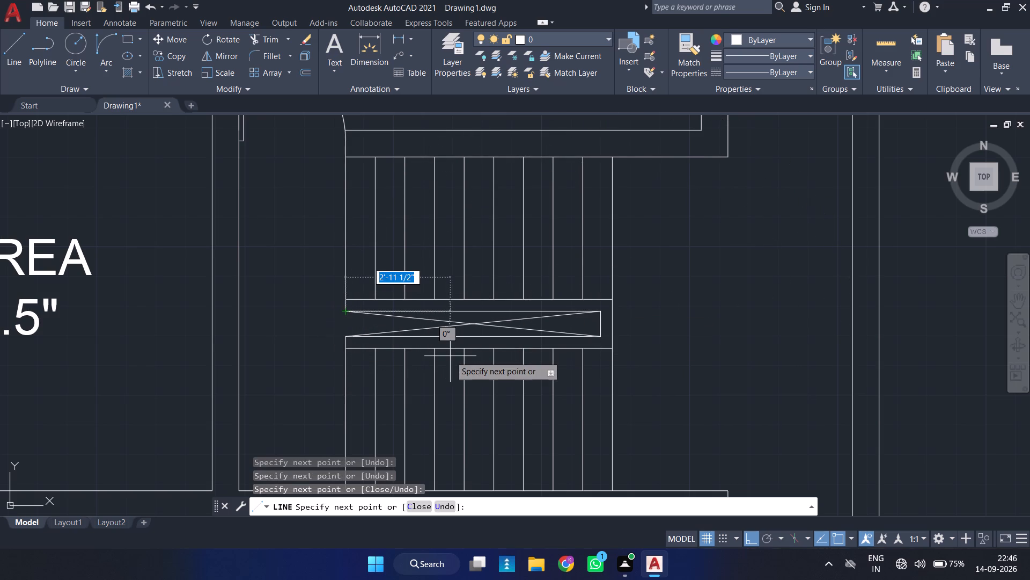
key("Return")
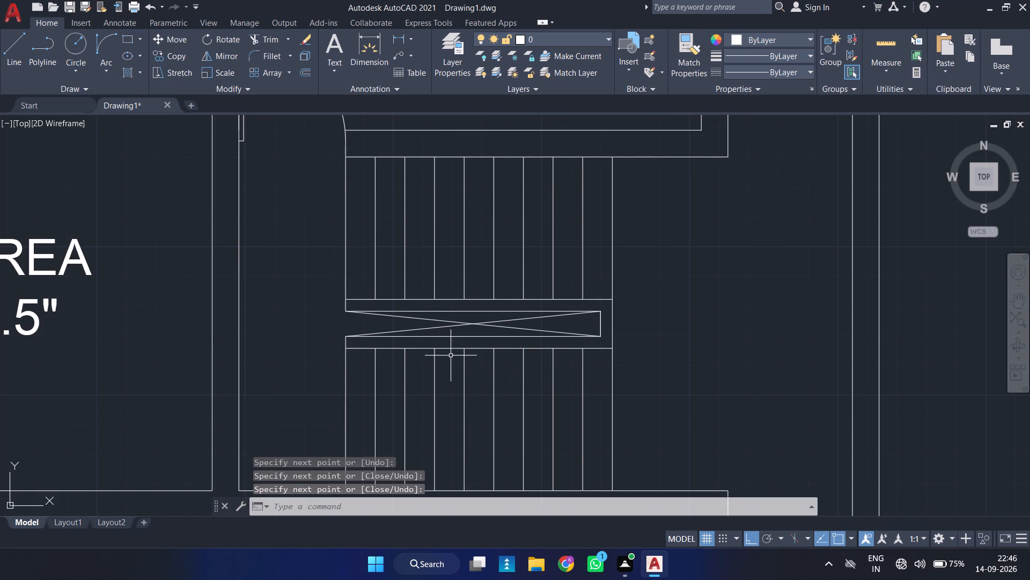
Delete the duplicate short line at the landing end of the crossed rectangle between the flights.
scroll(514, 328, "up", 1)
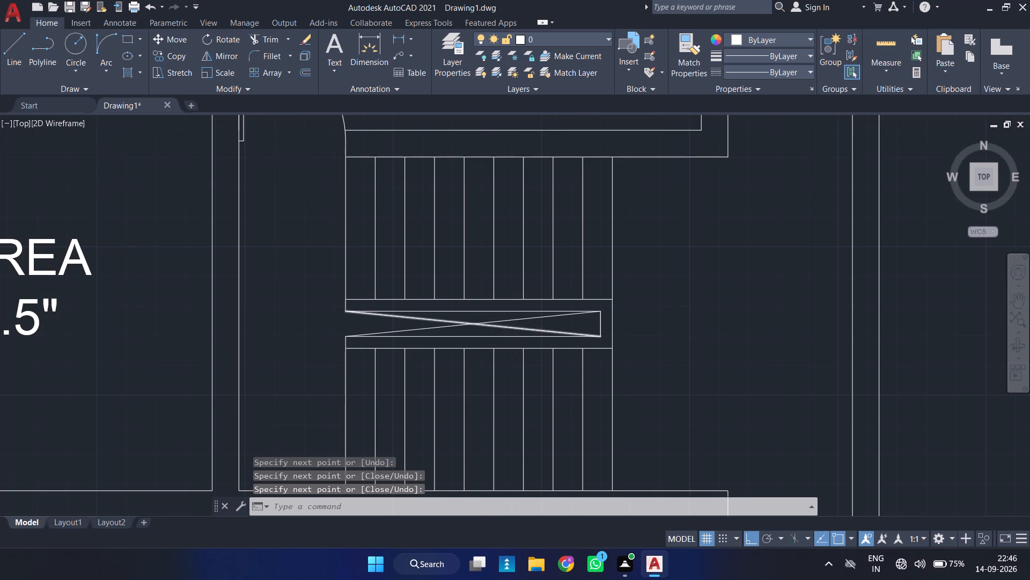
left_click(650, 318)
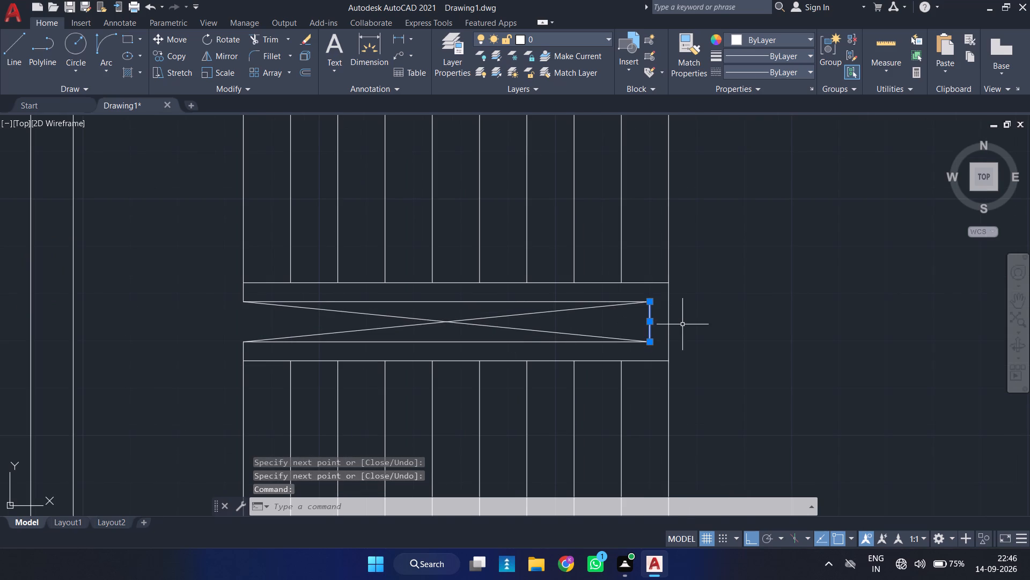
key("Delete")
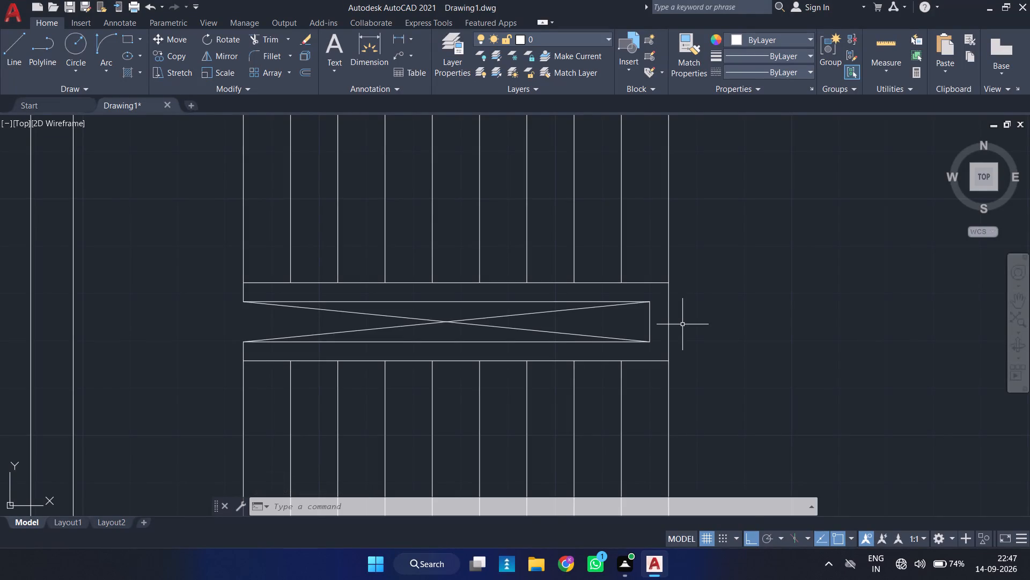
Select the whole wardrobe, including its rod and hanger lines, between the 14'*12' bedroom and the dining room.
scroll(682, 324, "down", 3)
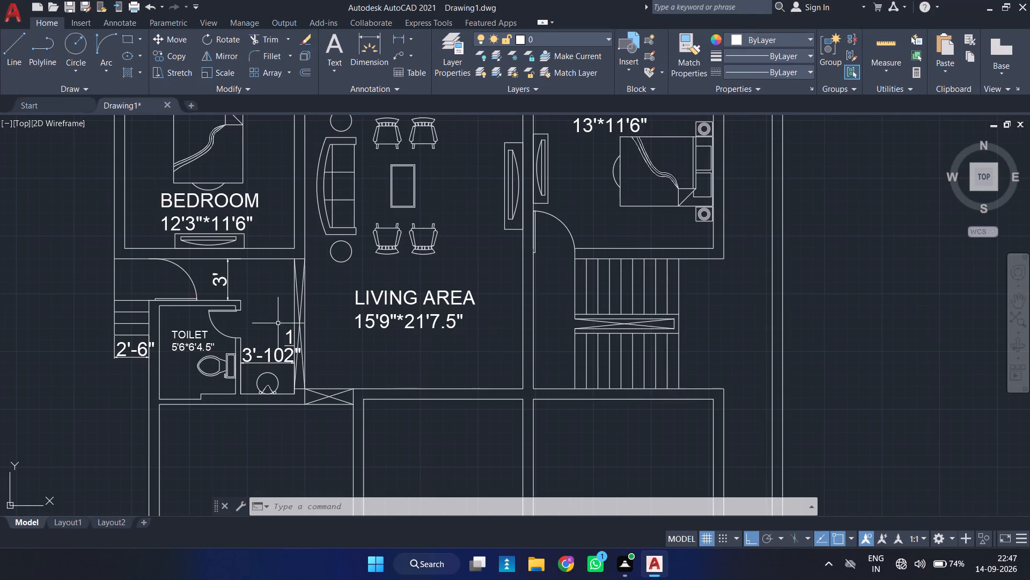
middle_click_drag(251, 288, 275, 424)
scroll(281, 280, "up", 2)
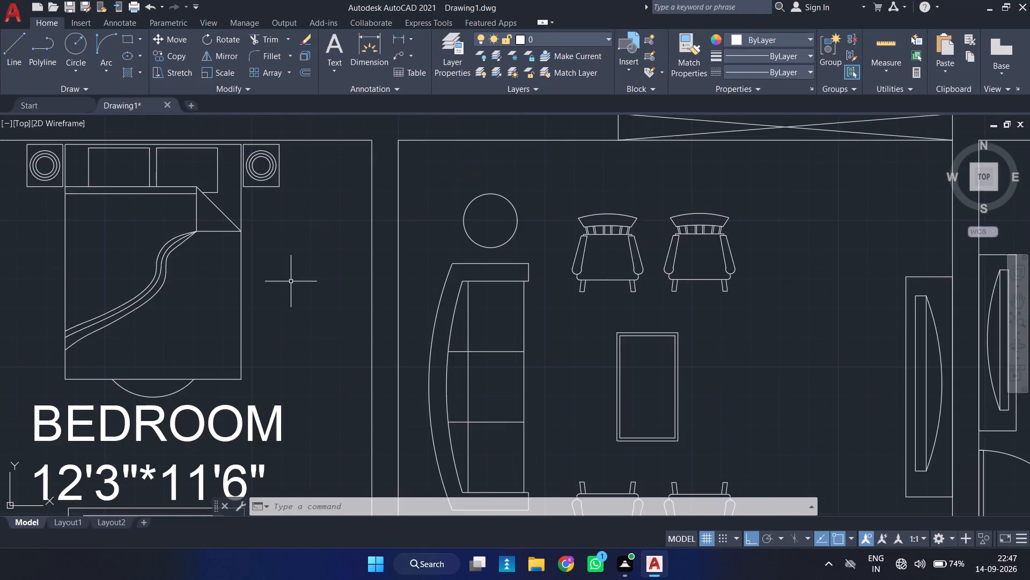
middle_click_drag(291, 281, 261, 360)
scroll(261, 360, "down", 4)
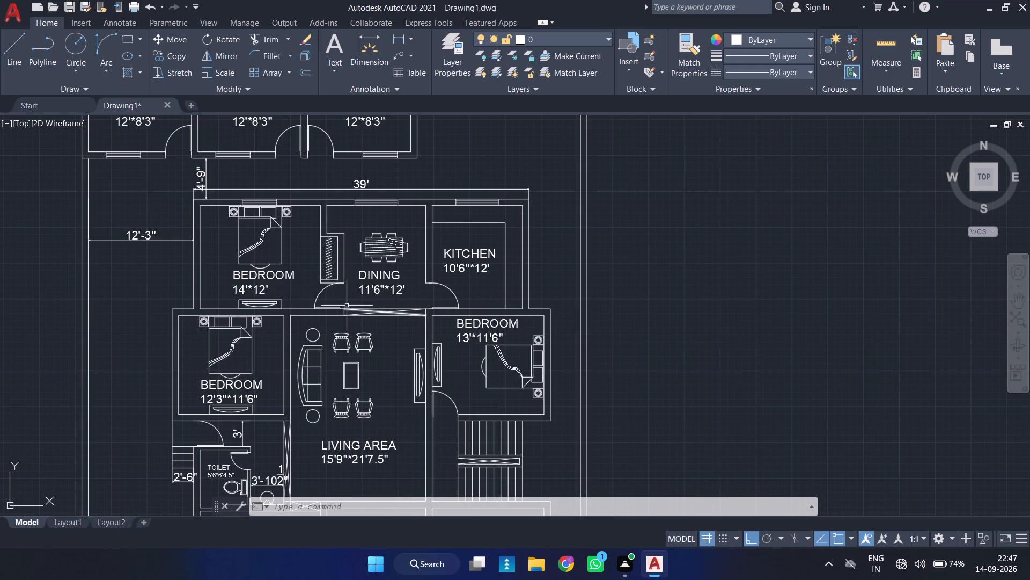
scroll(339, 275, "up", 2)
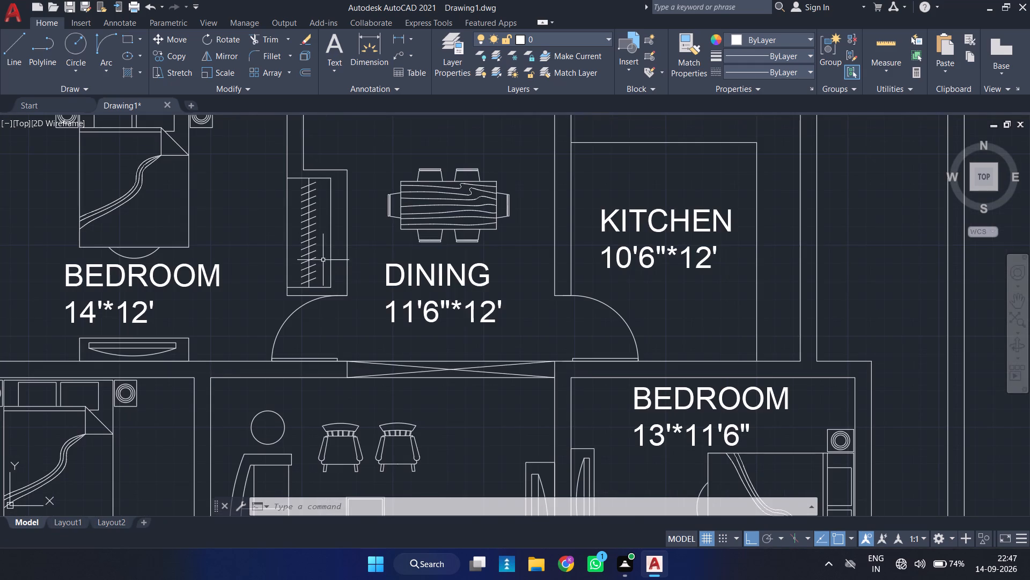
left_click(325, 243)
left_click(301, 258)
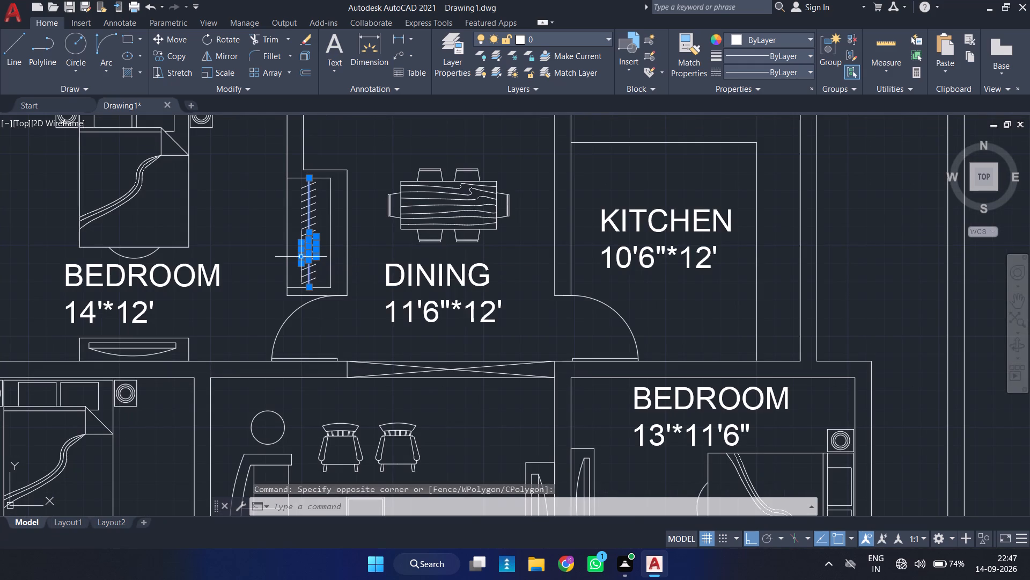
scroll(303, 241, "up", 2)
scroll(297, 204, "down", 2)
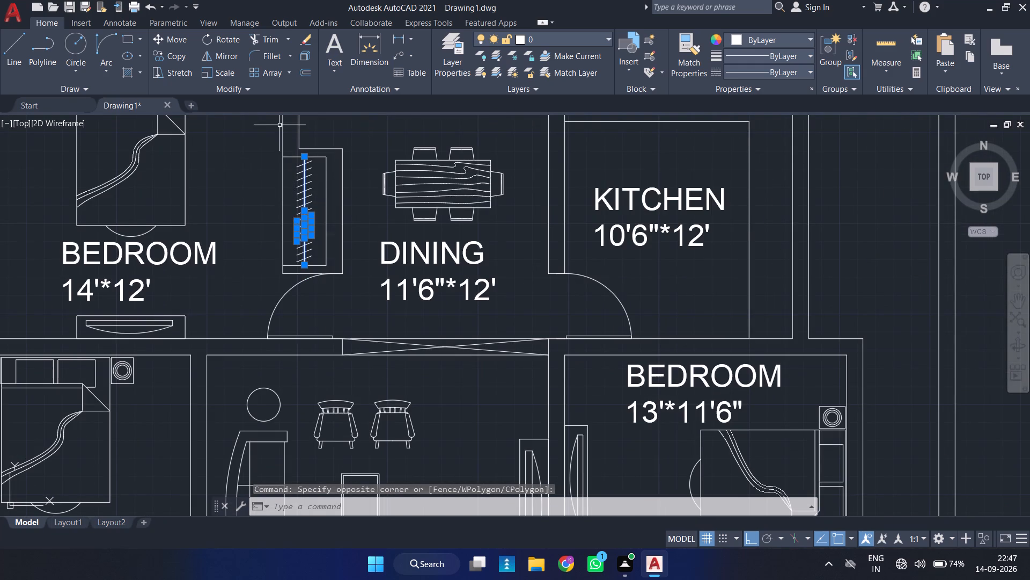
left_click(273, 127)
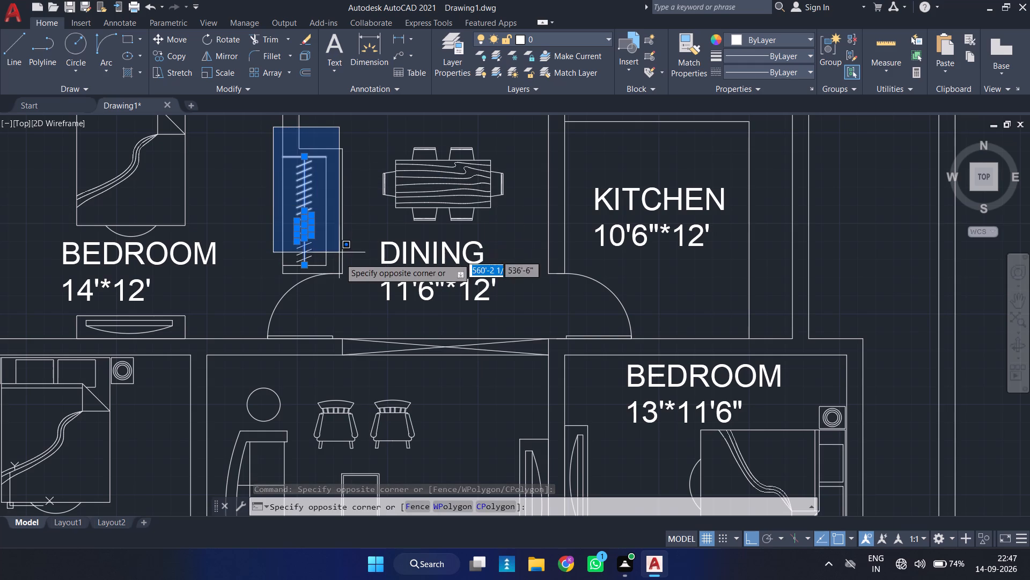
left_click(335, 270)
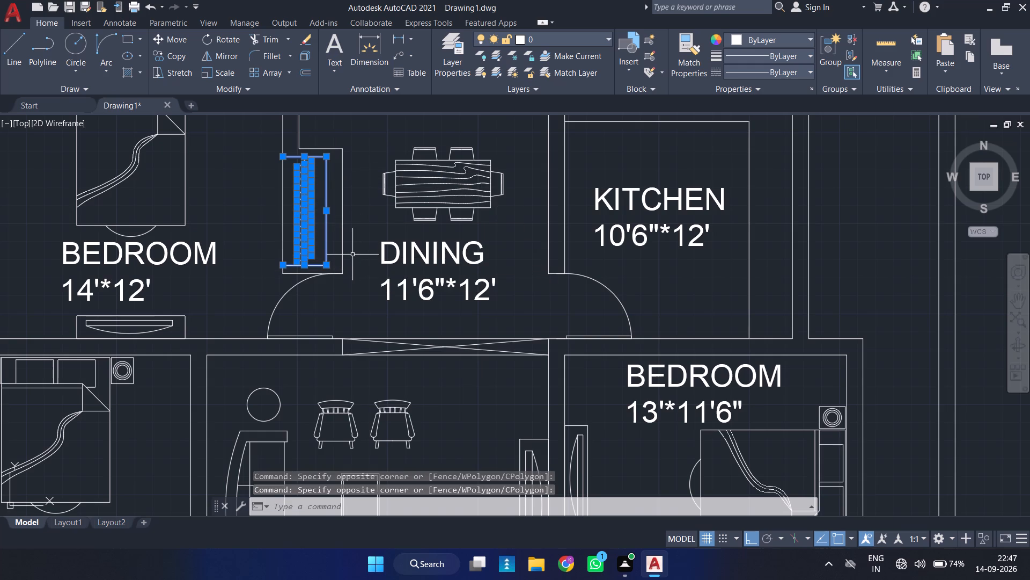
scroll(321, 254, "up", 2)
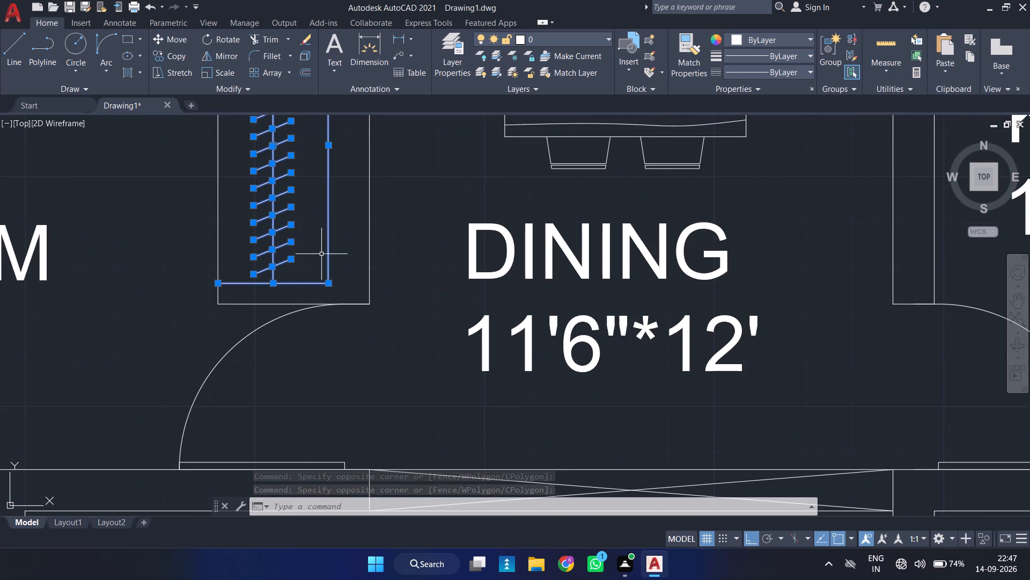
scroll(338, 229, "down", 2)
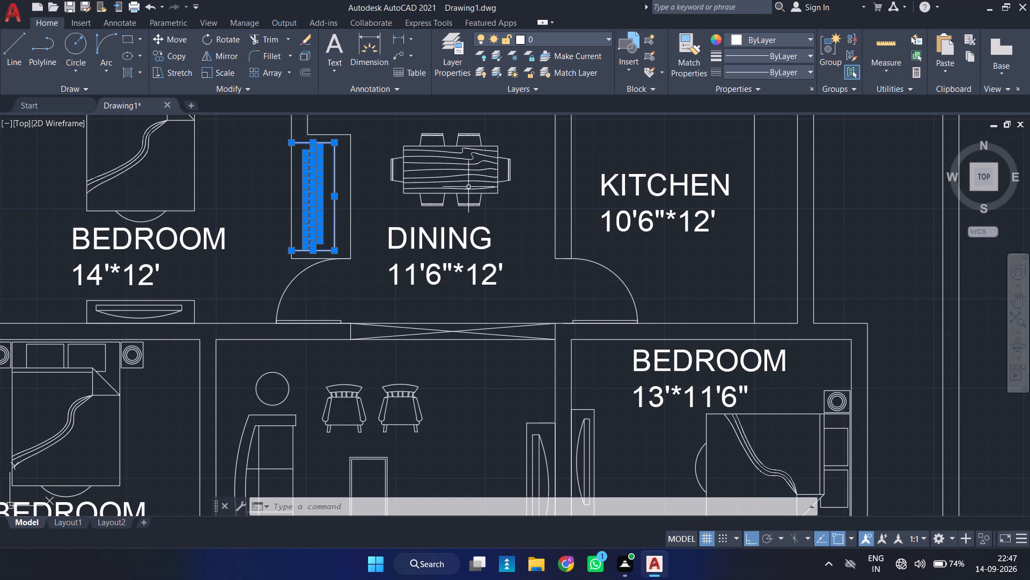
scroll(318, 170, "up", 2)
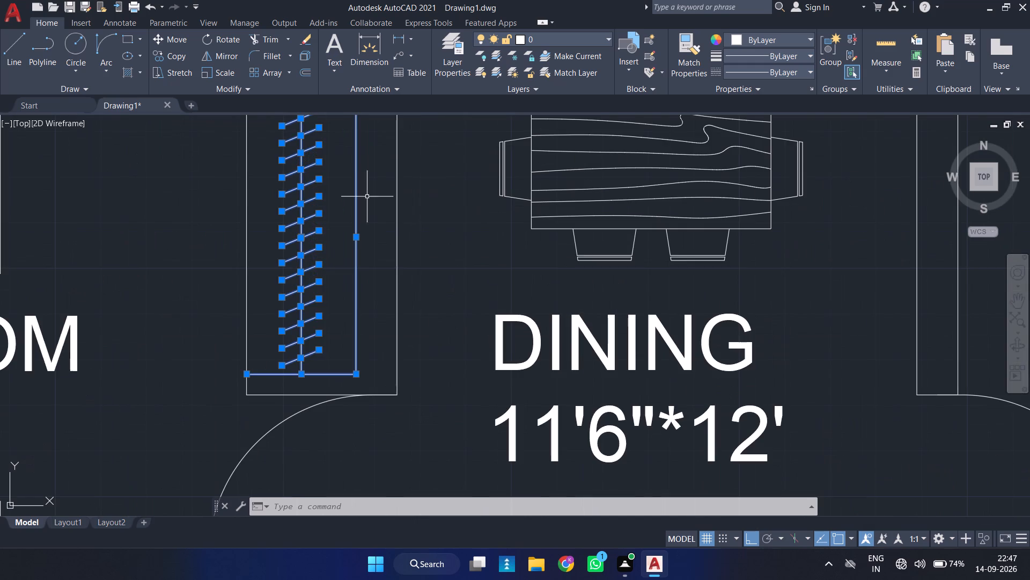
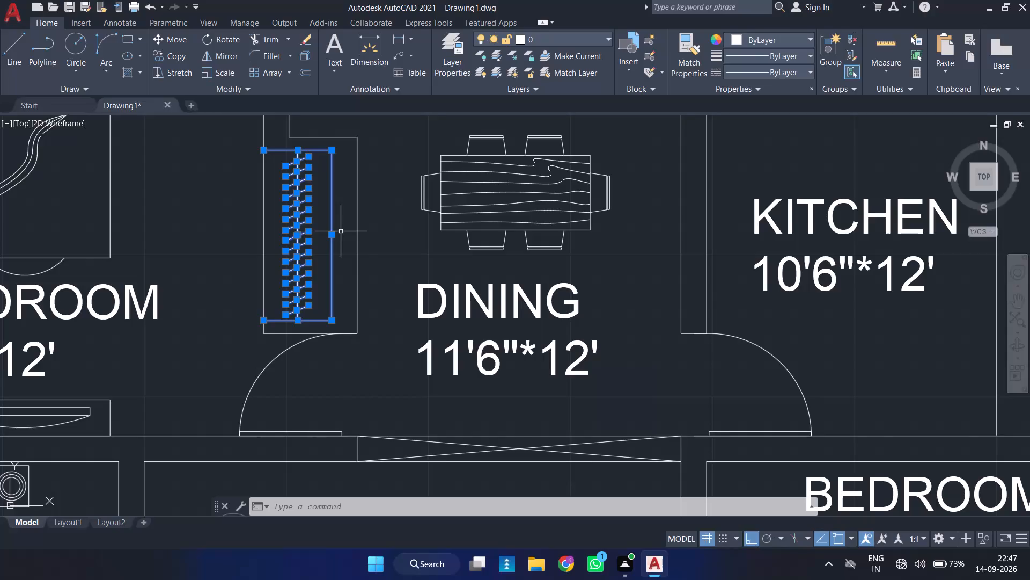
Copy the selected wardrobe into the 12'3"*11'6" bedroom, against its upper wall beside the living-area wall.
type("CO")
key("Return")
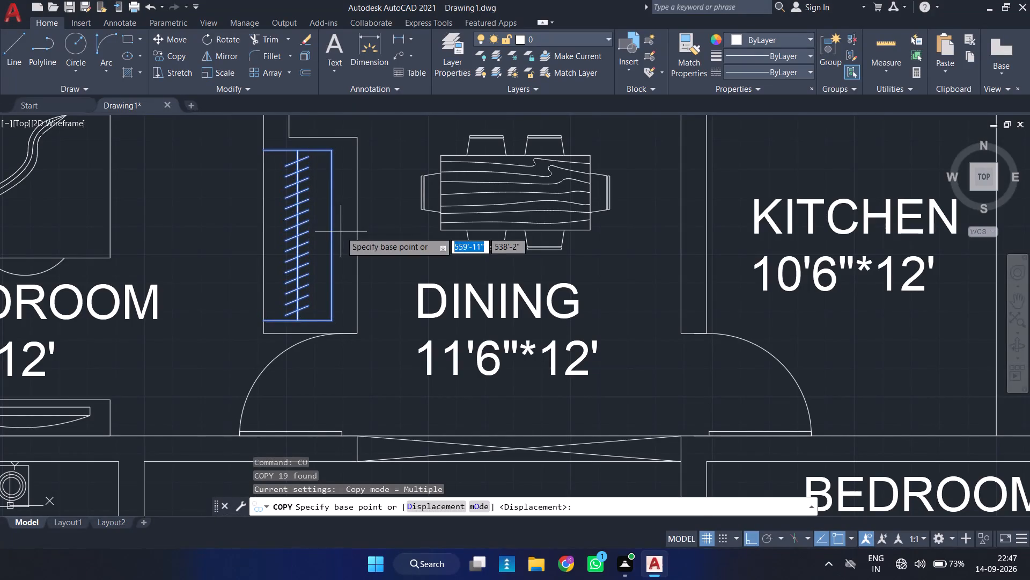
left_click(297, 150)
scroll(186, 343, "down", 2)
middle_click_drag(186, 343, 300, 278)
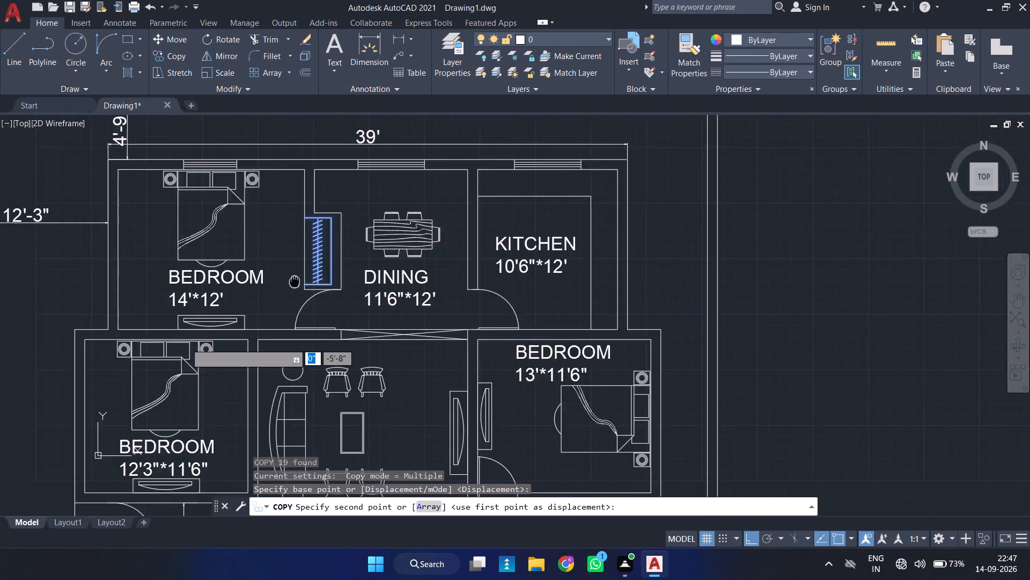
middle_click_drag(300, 278, 348, 256)
scroll(293, 302, "up", 2)
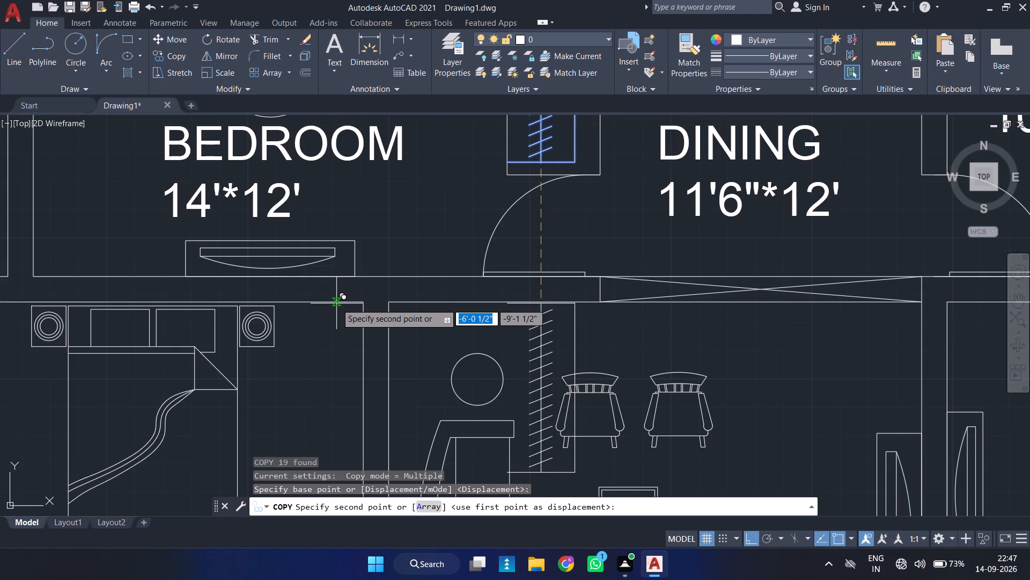
left_click(339, 303)
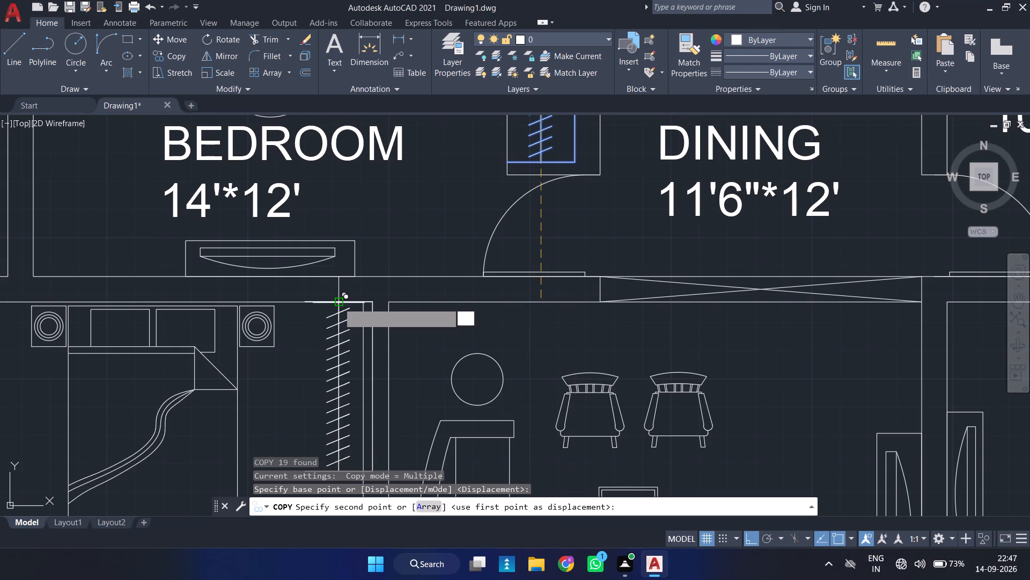
scroll(385, 300, "down", 2)
key("Escape")
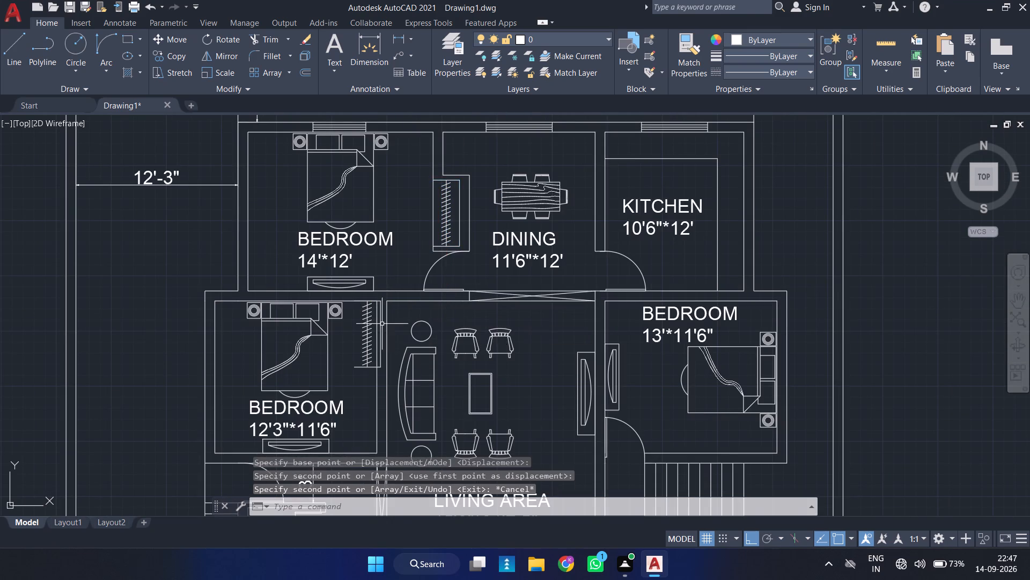
Move the copied wardrobe's rod and hanger lines about 3" toward the living-area wall.
scroll(366, 336, "up", 2)
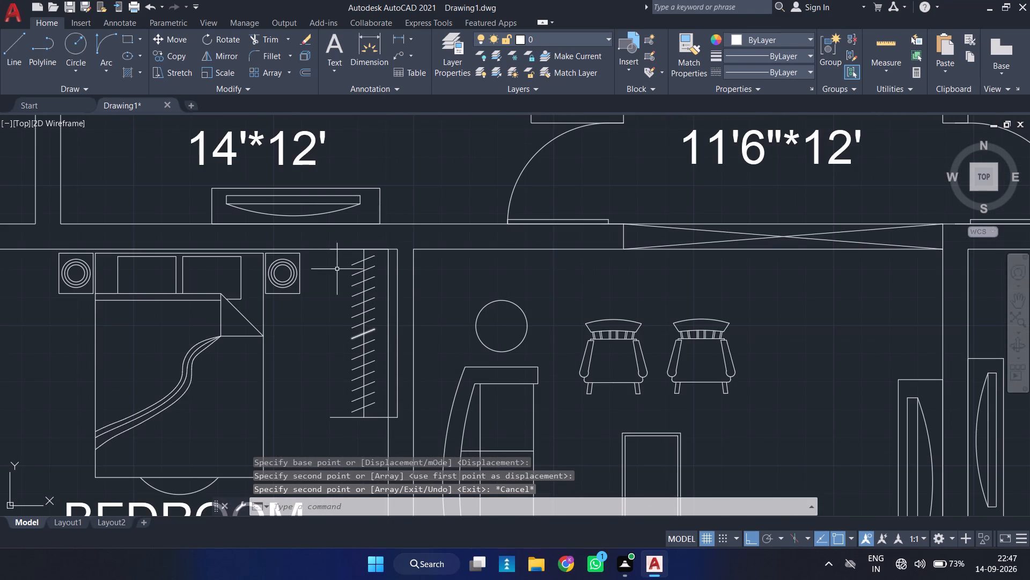
left_click(338, 240)
left_click(388, 425)
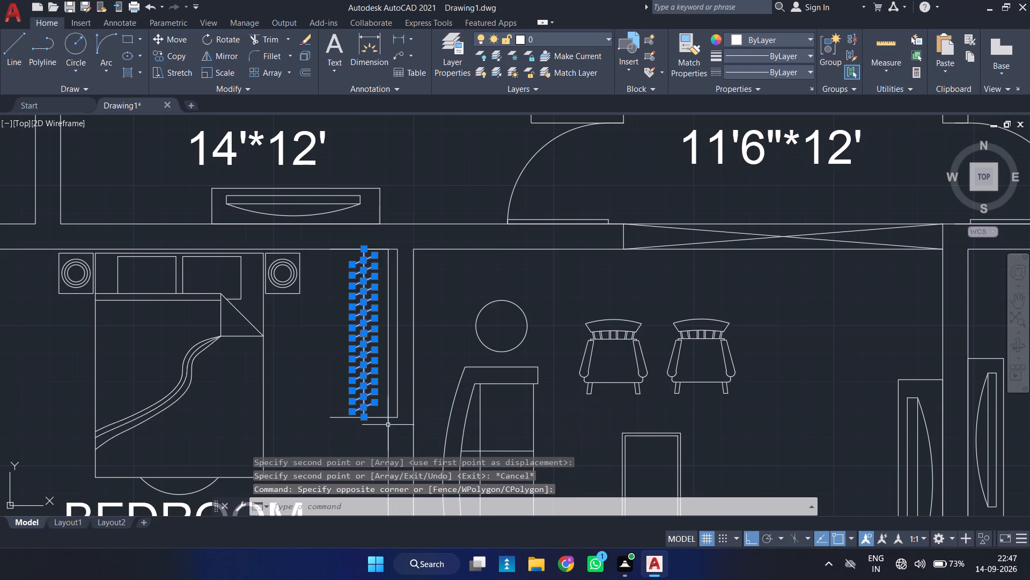
scroll(389, 417, "up", 1)
key("m")
key("Return")
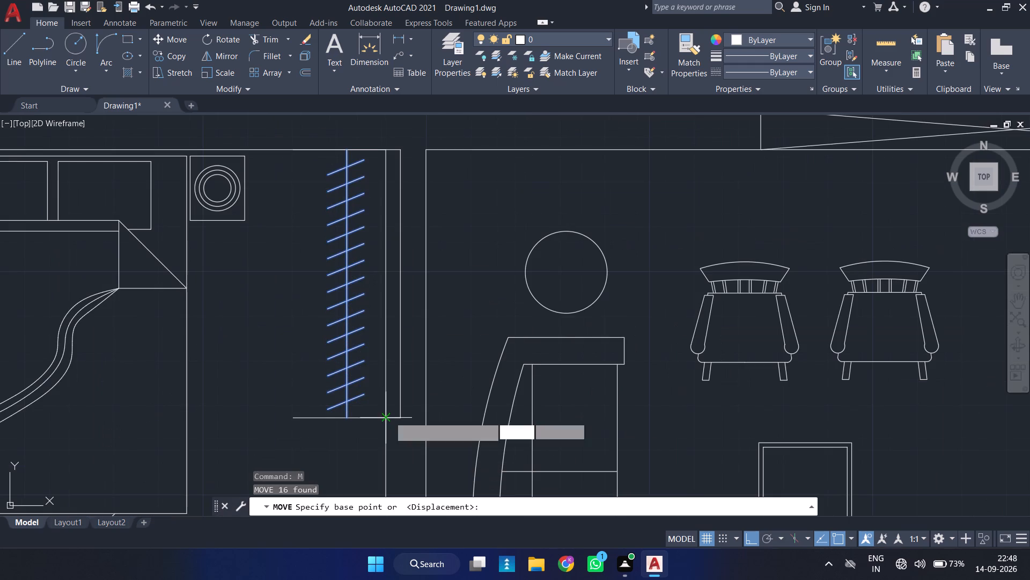
left_click(349, 418)
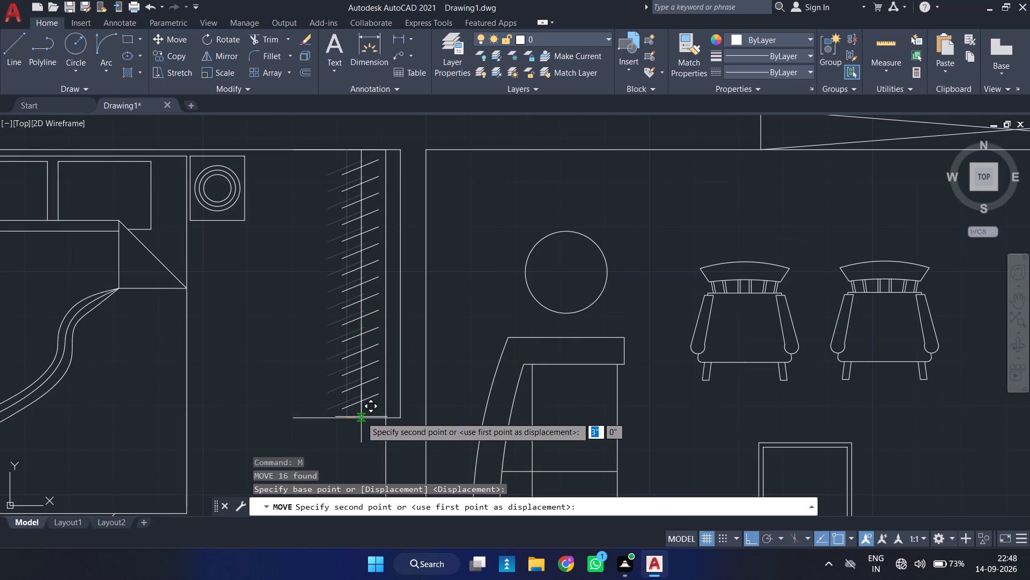
left_click(361, 417)
key("Escape")
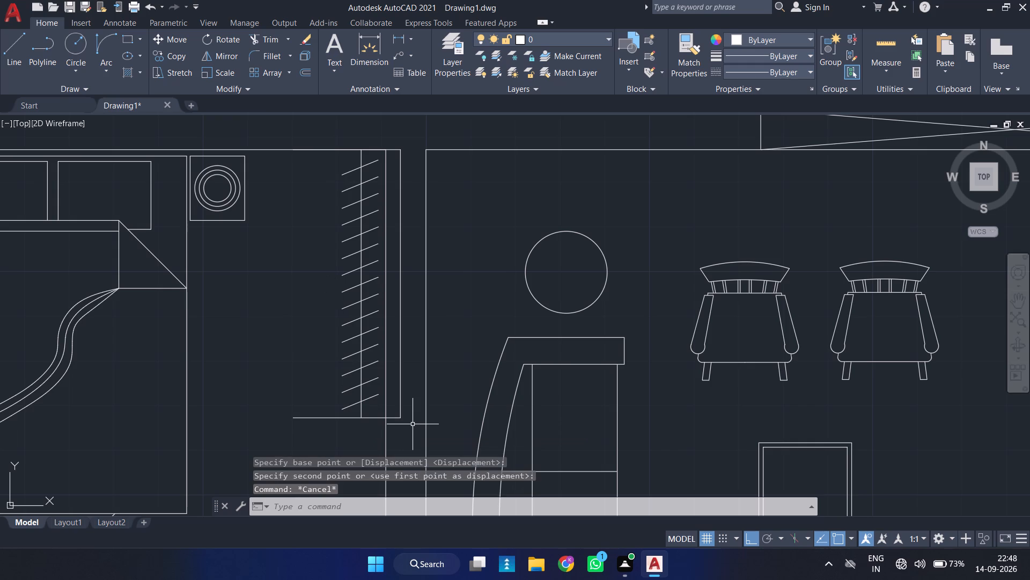
Trim the copied wardrobe's outline lying inside the living-area wall and its overlapping line along the bedroom's upper wall.
type("TR")
key("Return")
left_click_drag(403, 425, 398, 410)
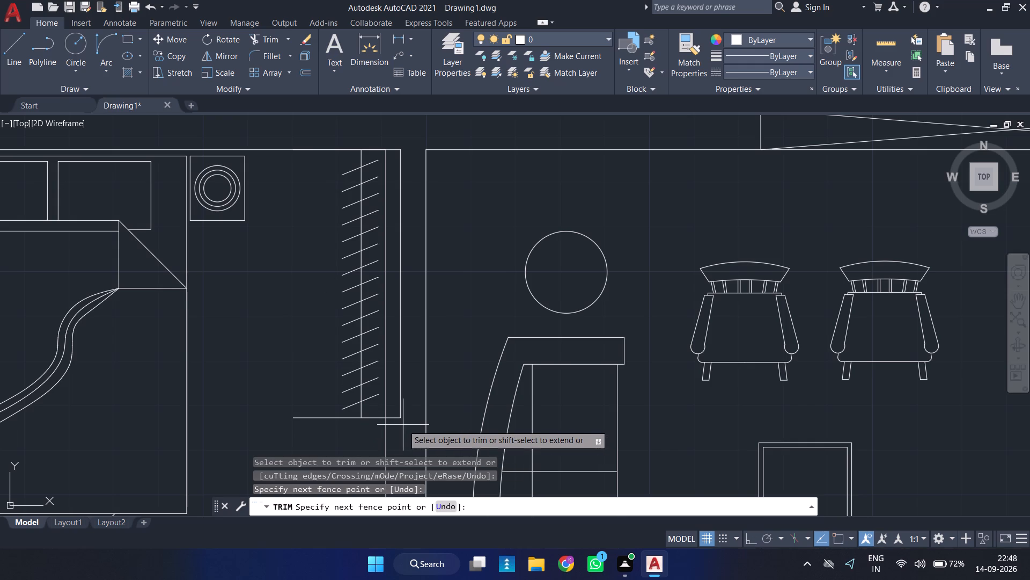
left_click_drag(398, 410, 402, 375)
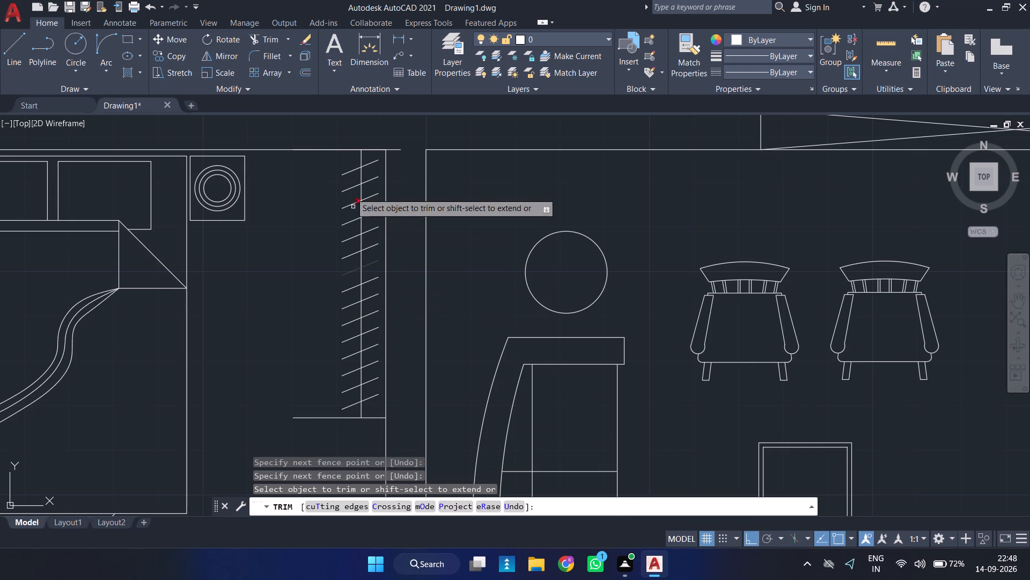
left_click(317, 149)
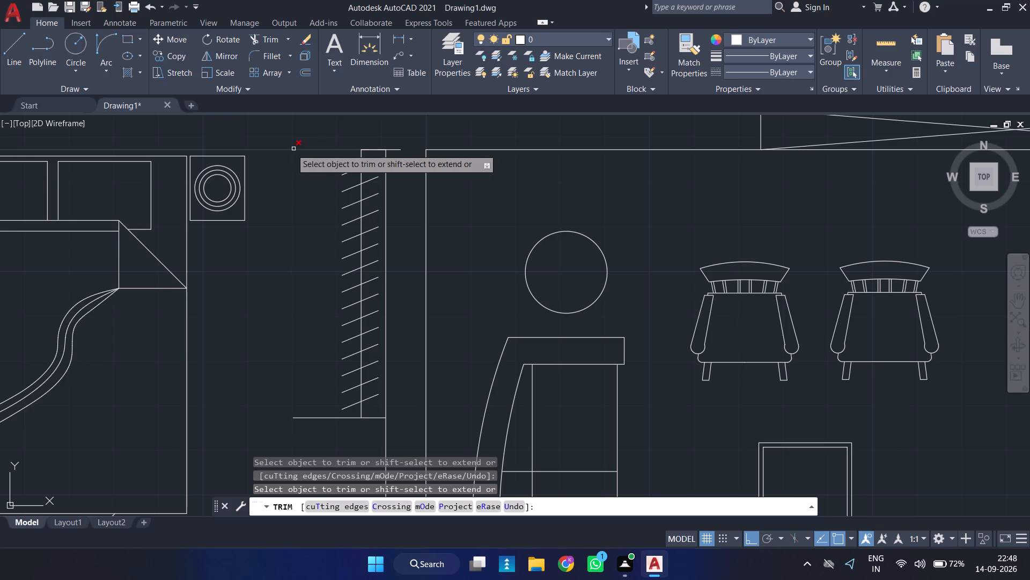
left_click(371, 147)
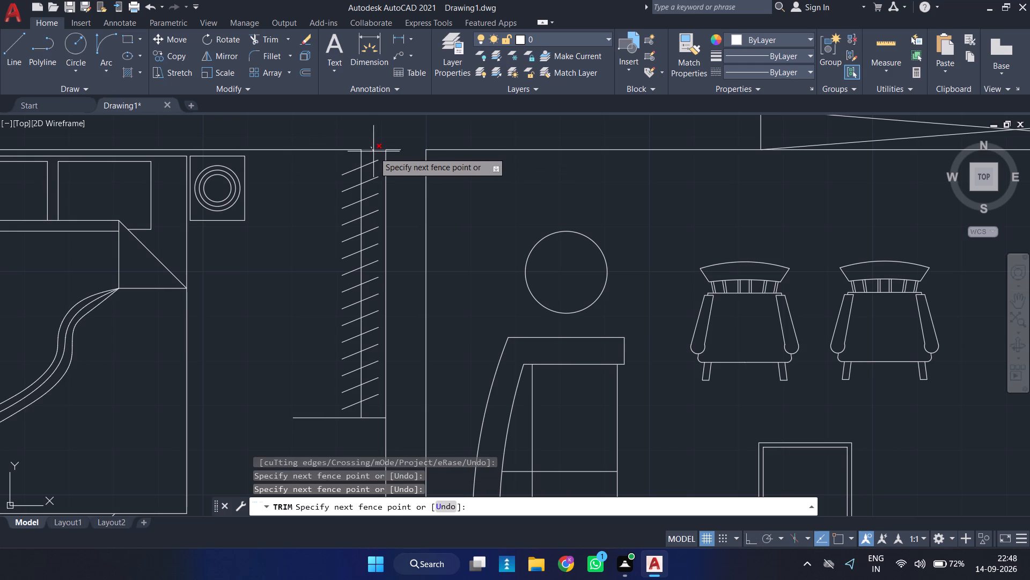
left_click(374, 152)
left_click(398, 149)
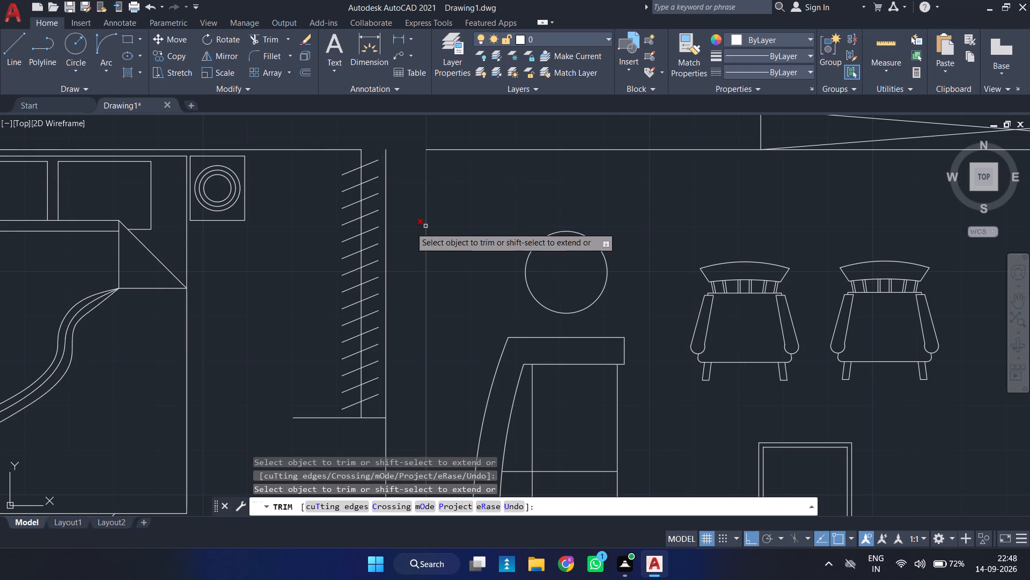
left_click(353, 150, "shift")
key("Escape")
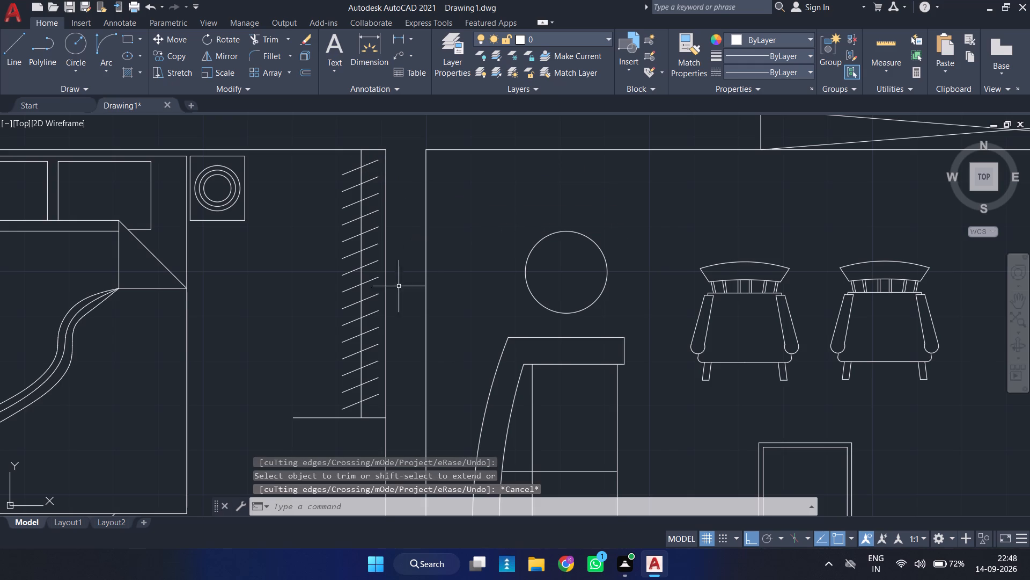
Draw the wardrobe's front line from the bedroom's upper wall straight down to the wardrobe's end line.
key("l")
key("Return")
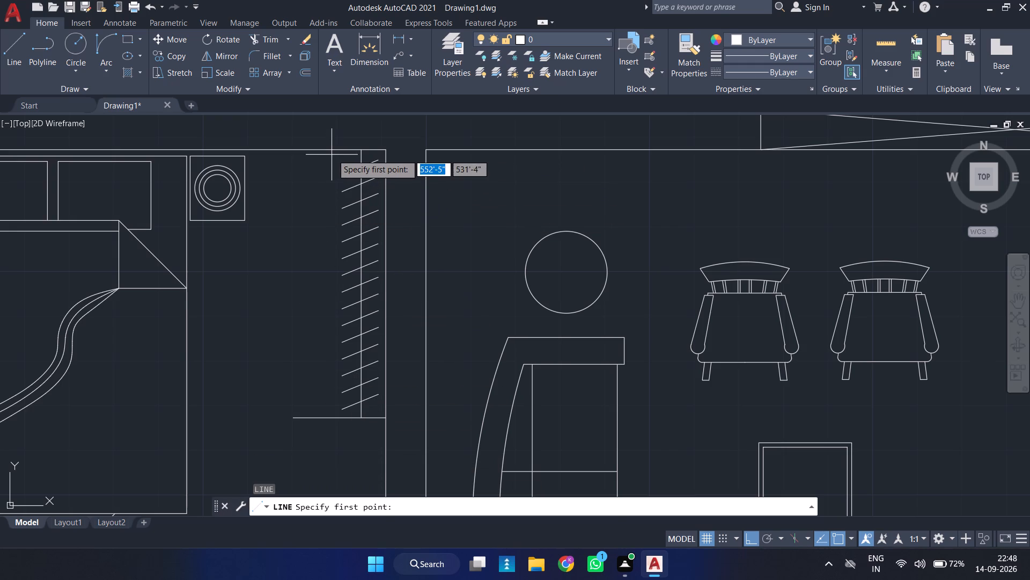
left_click(332, 150)
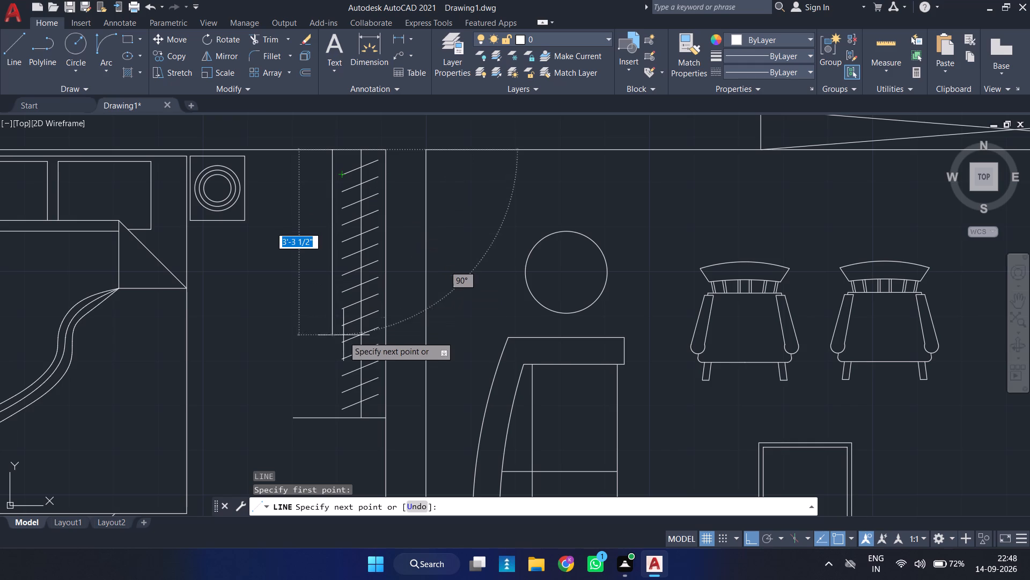
left_click(334, 420)
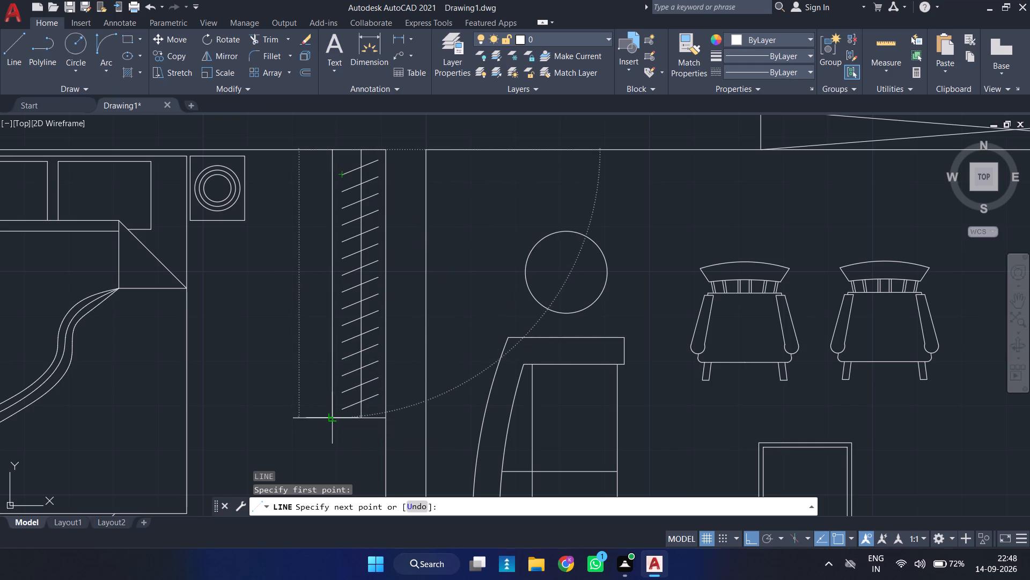
key("Return")
Trim the part of the wardrobe's end line that projects past the new front line.
type("TR")
key("Return")
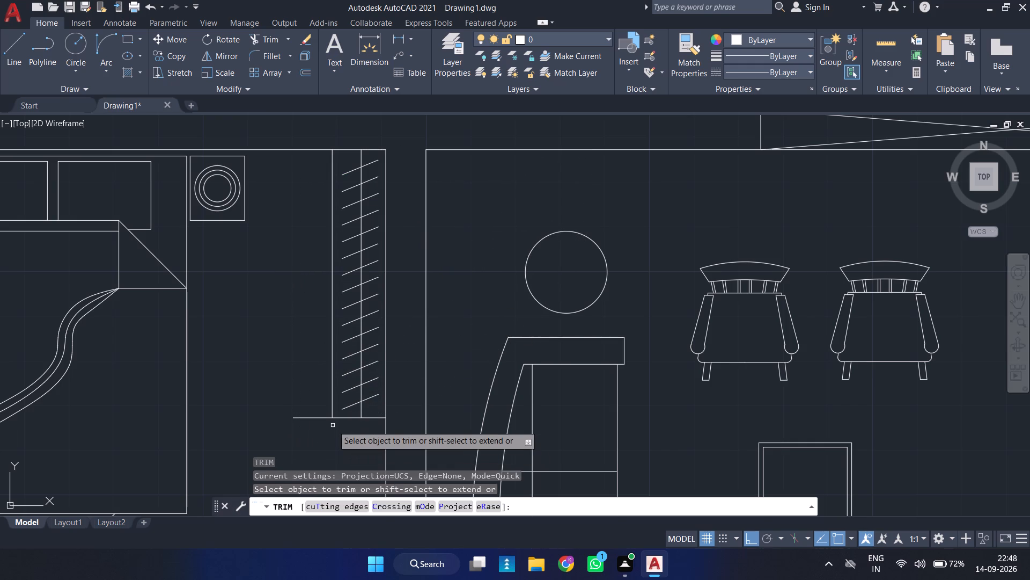
left_click_drag(305, 405, 317, 431)
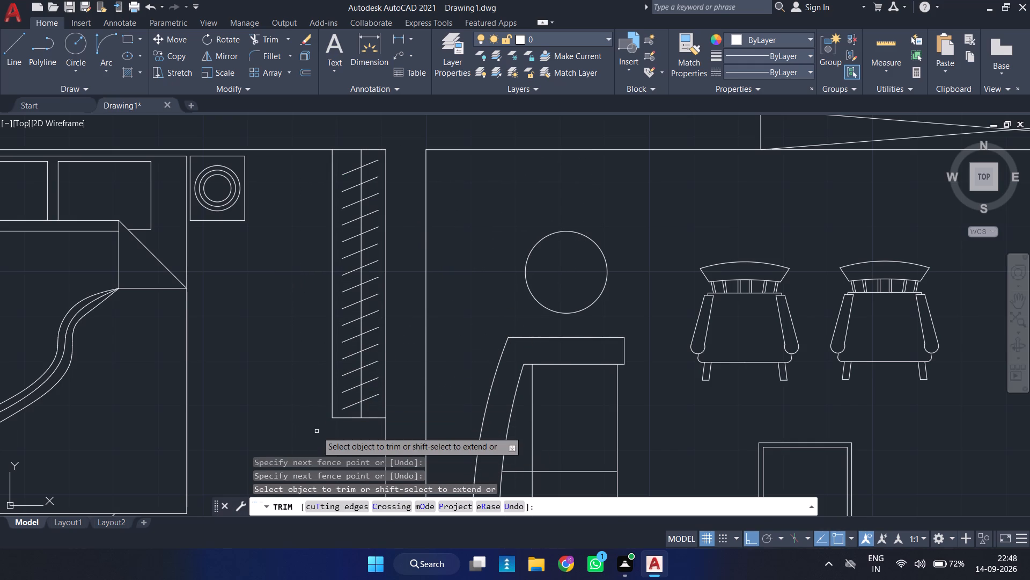
scroll(317, 421, "down", 1)
key("Escape")
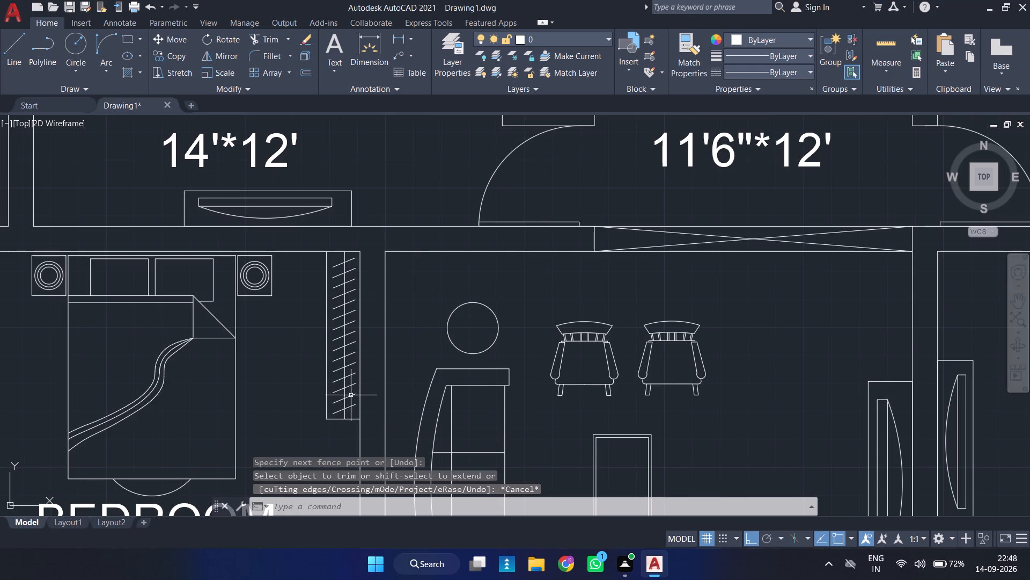
Offset the wardrobe's lower end line 4.5" outward, away from the hanger lines.
scroll(389, 372, "down", 2)
middle_click_drag(394, 375, 354, 303)
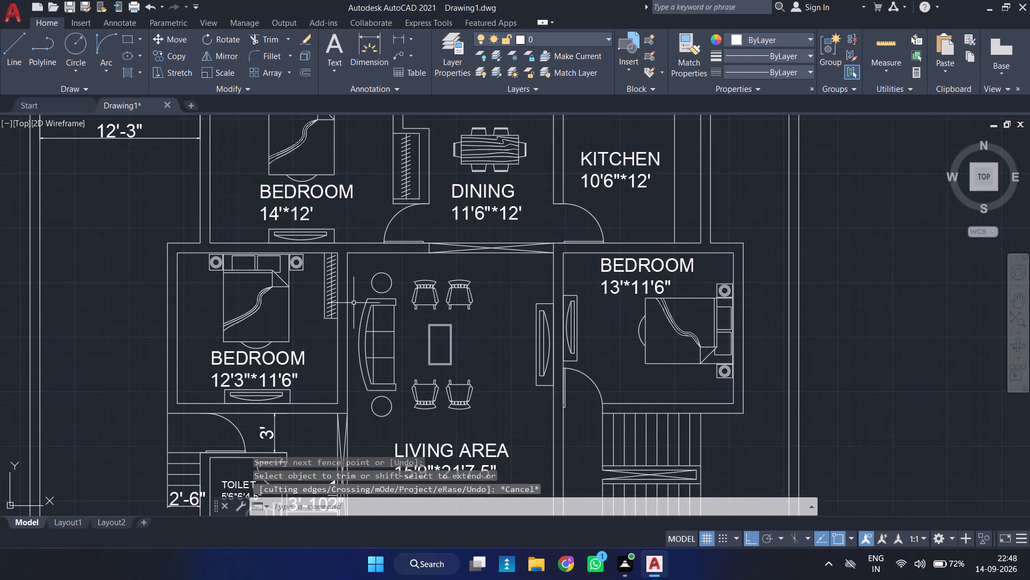
scroll(350, 308, "up", 2)
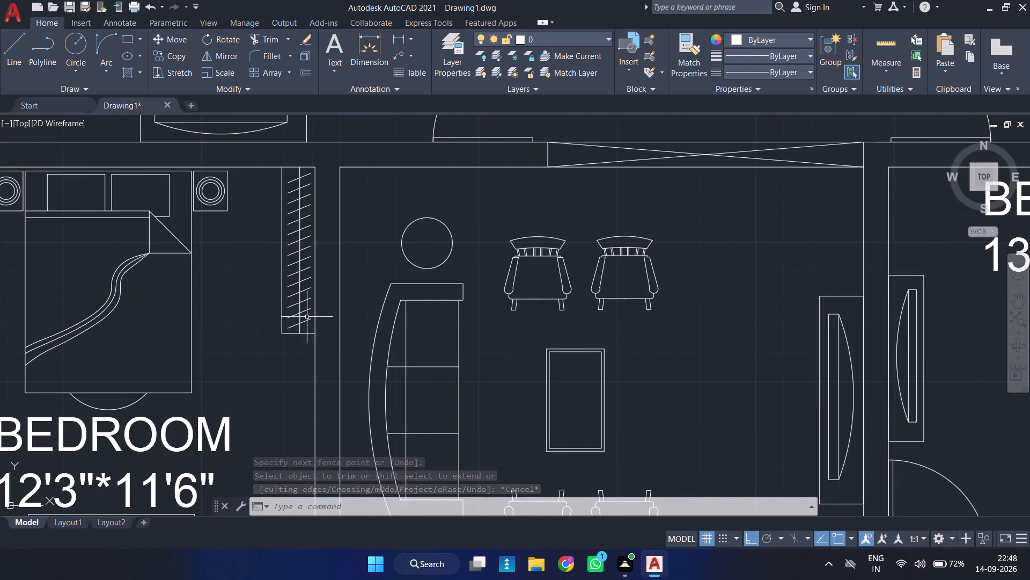
key("o")
key("Return")
type("4.5")
key("Return")
left_click(308, 333)
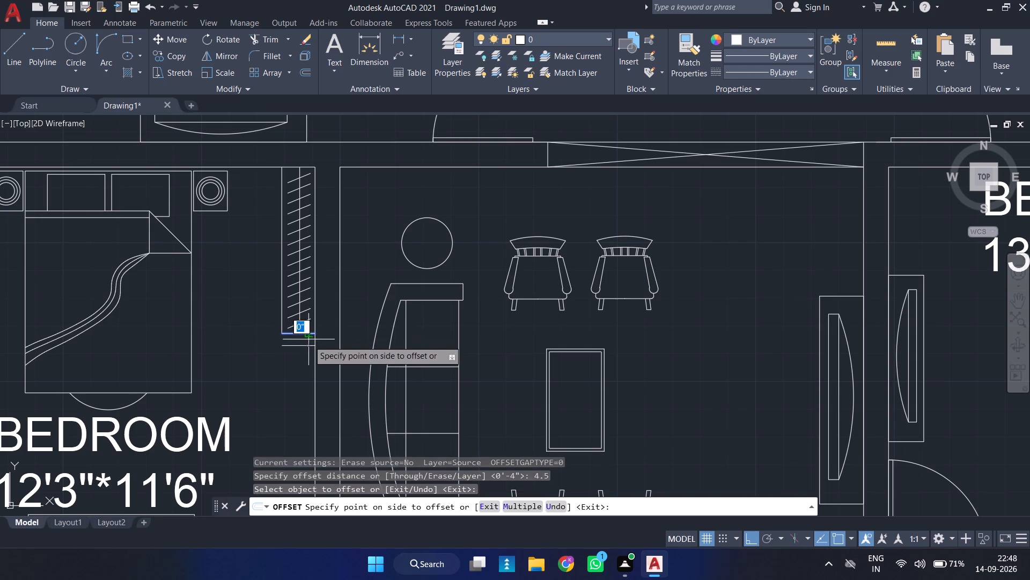
left_click(307, 352)
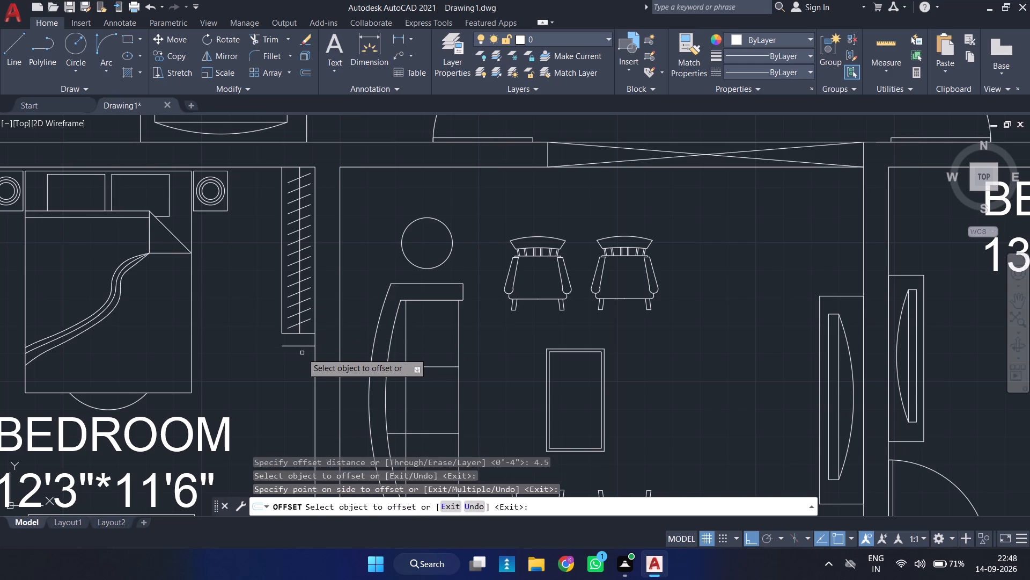
scroll(302, 353, "up", 1)
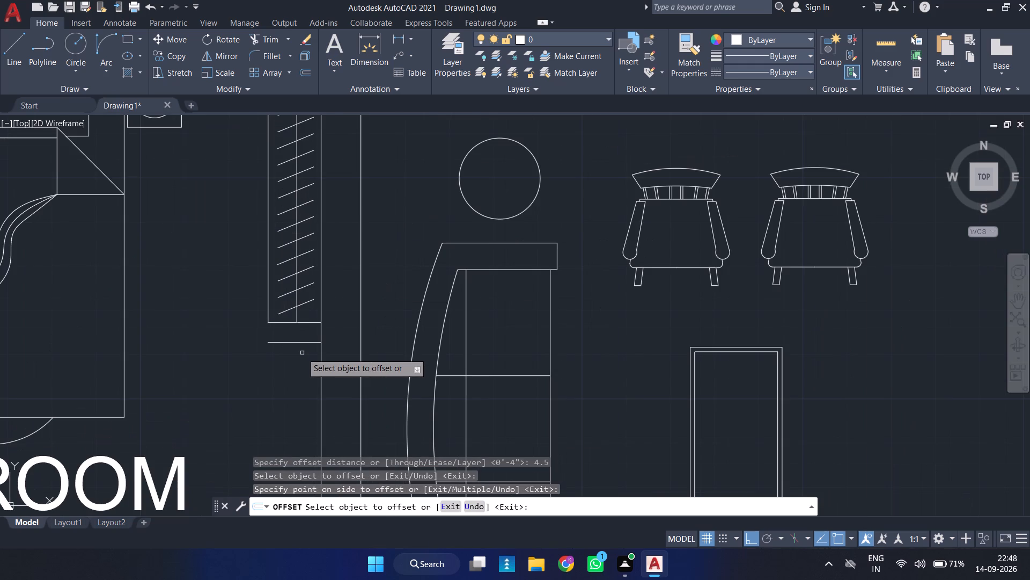
key("Escape")
Extend the wardrobe's front line to the offset end line.
type("EX")
key("space")
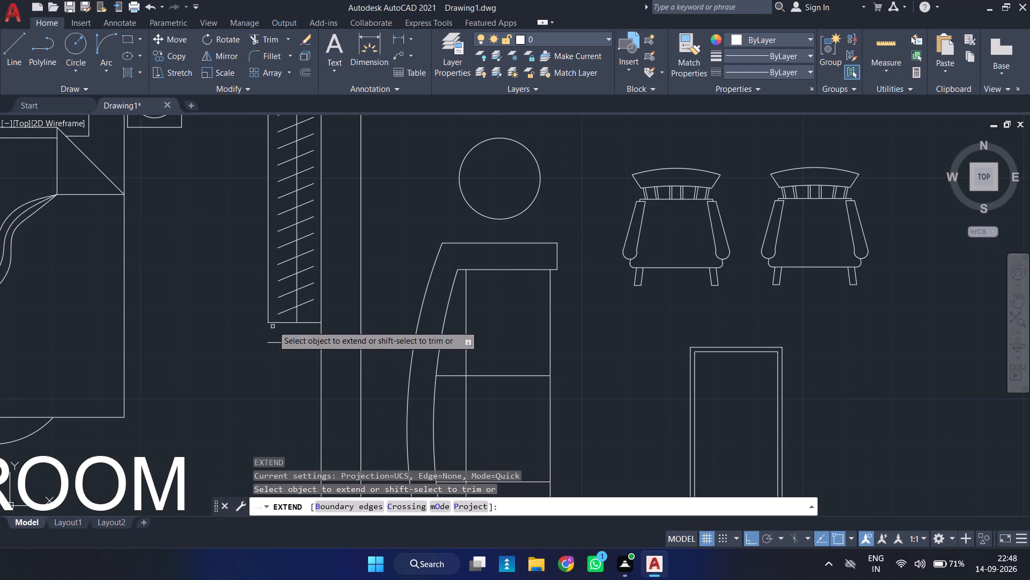
left_click(268, 309)
key("Escape")
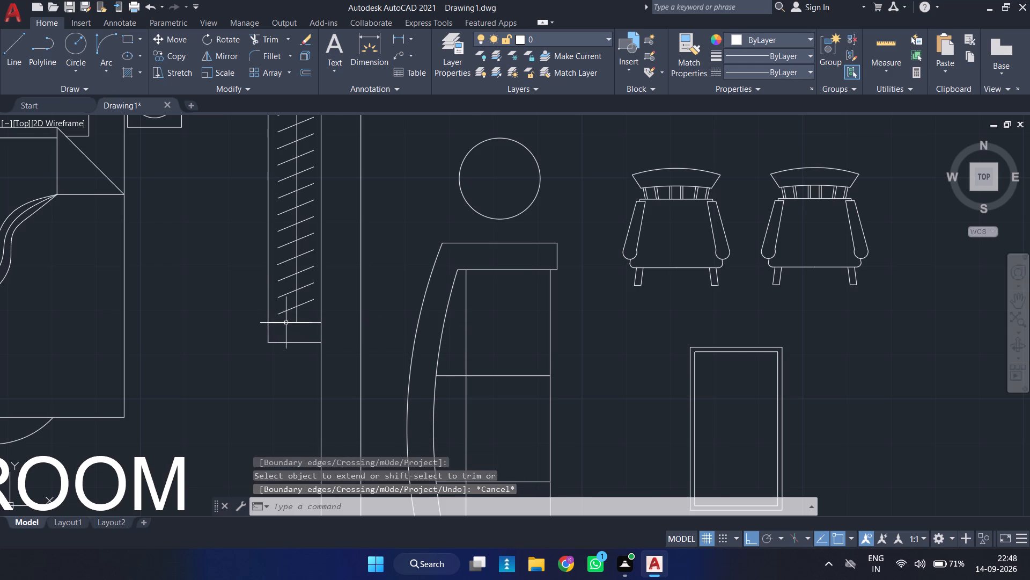
Trim the bedroom wall line between the wardrobe's end line and its offset to join the return to the wall.
scroll(288, 321, "down", 2)
scroll(303, 329, "up", 2)
type("TR")
key("space")
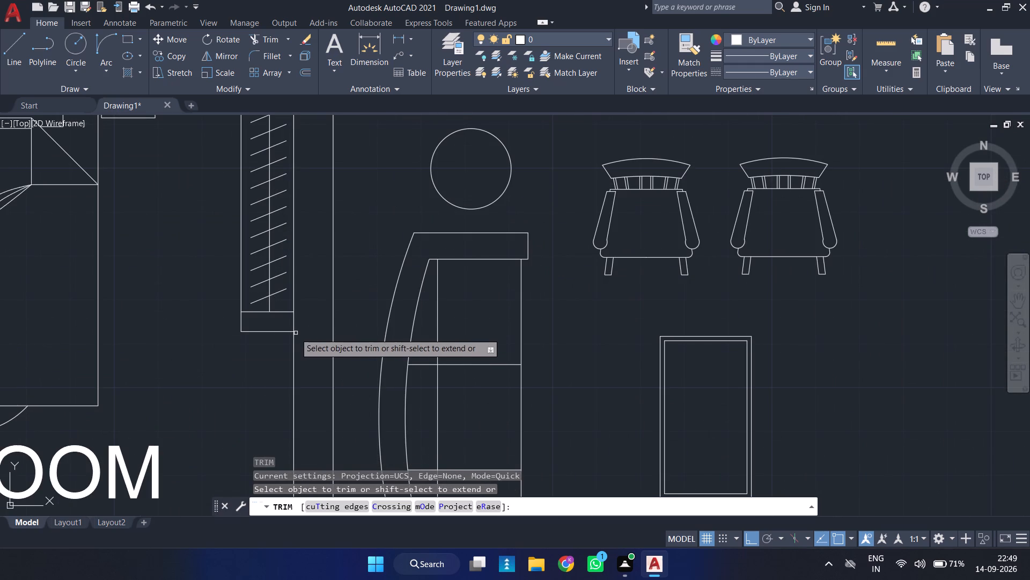
left_click(297, 324)
left_click(281, 324)
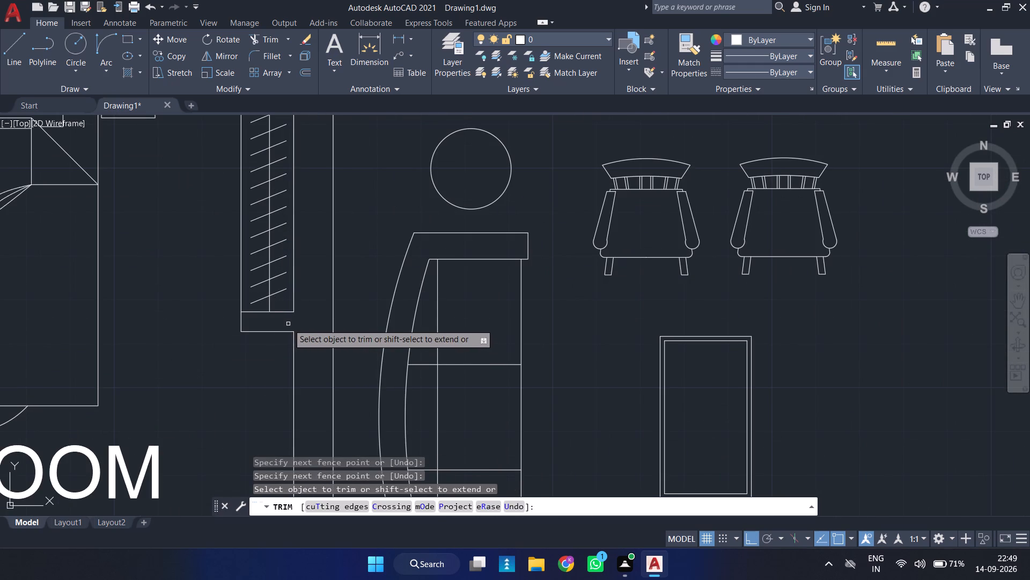
key("Escape")
Mirror the 13'*11'6" bedroom's door about the living area's vertical centre line into the 12'3"*11'6" bedroom, keeping the original.
scroll(306, 287, "down", 3)
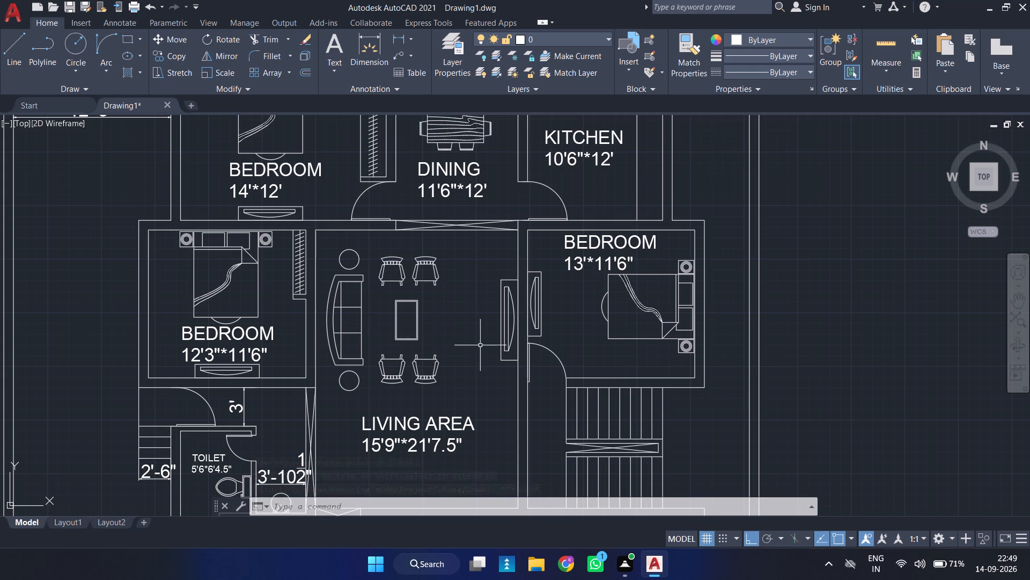
left_click(548, 350)
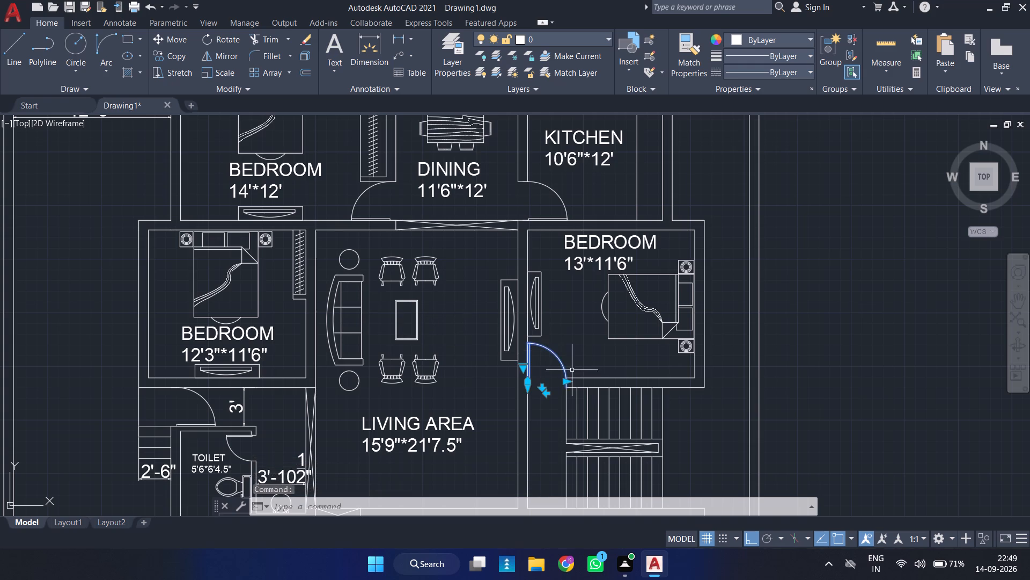
type("MI")
key("Return")
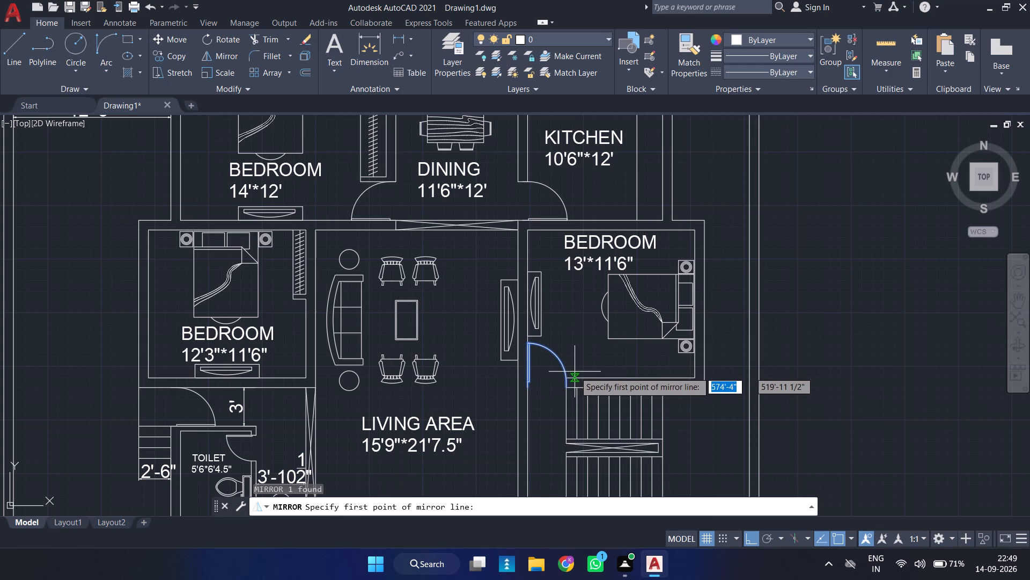
left_click(418, 231)
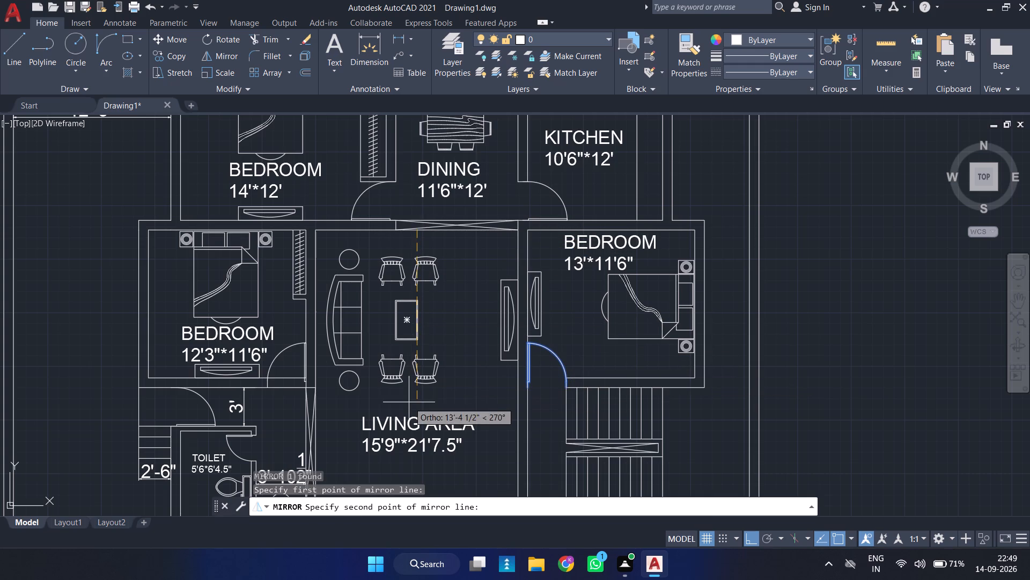
left_click(409, 402)
left_click_drag(436, 447, 409, 402)
Trim the wall lines across the mirrored door's opening and the short line crossing its door leaf.
scroll(282, 360, "up", 2)
type("TR")
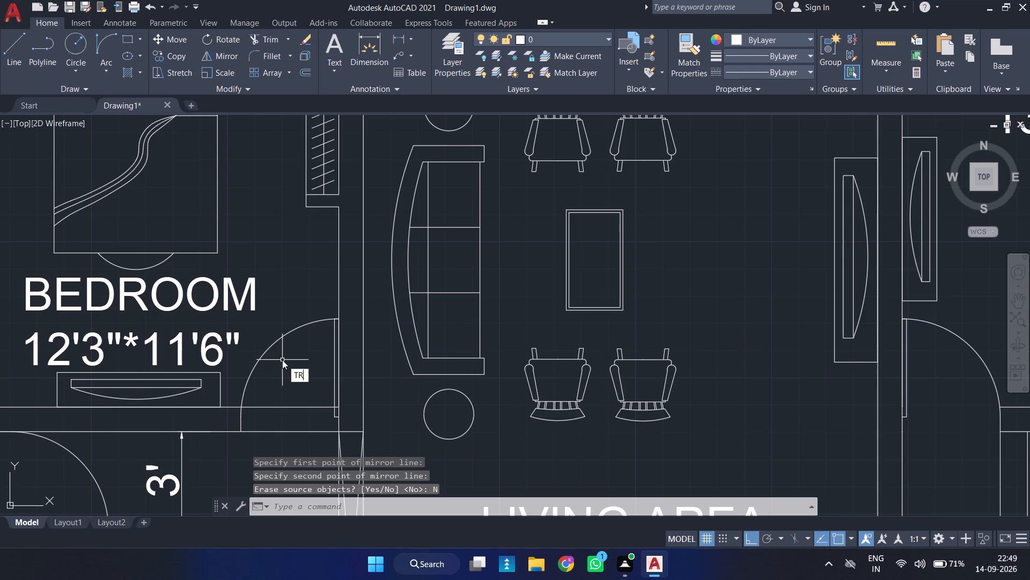
key("Return")
left_click_drag(295, 388, 303, 430)
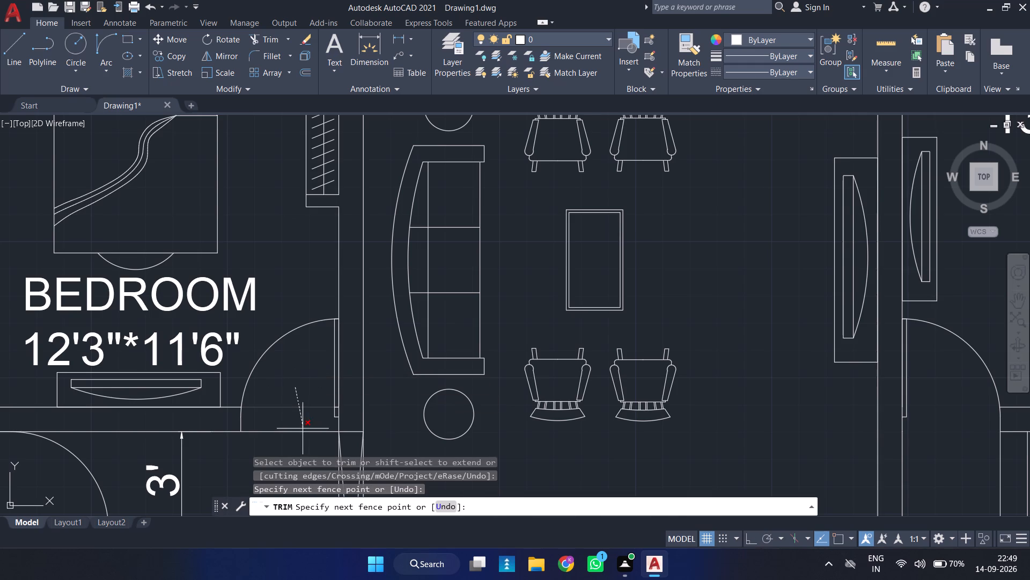
left_click_drag(303, 430, 303, 437)
scroll(322, 419, "up", 3)
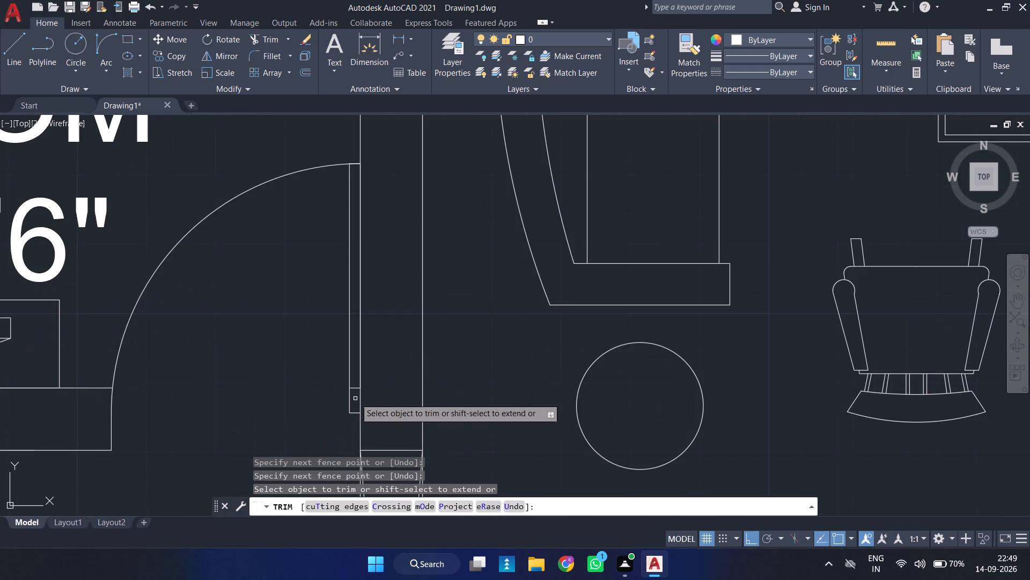
left_click(355, 389)
key("Escape")
Add a horizontal linear dimension to the first tread of the upper stair flight, placed within the flight.
scroll(399, 354, "down", 3)
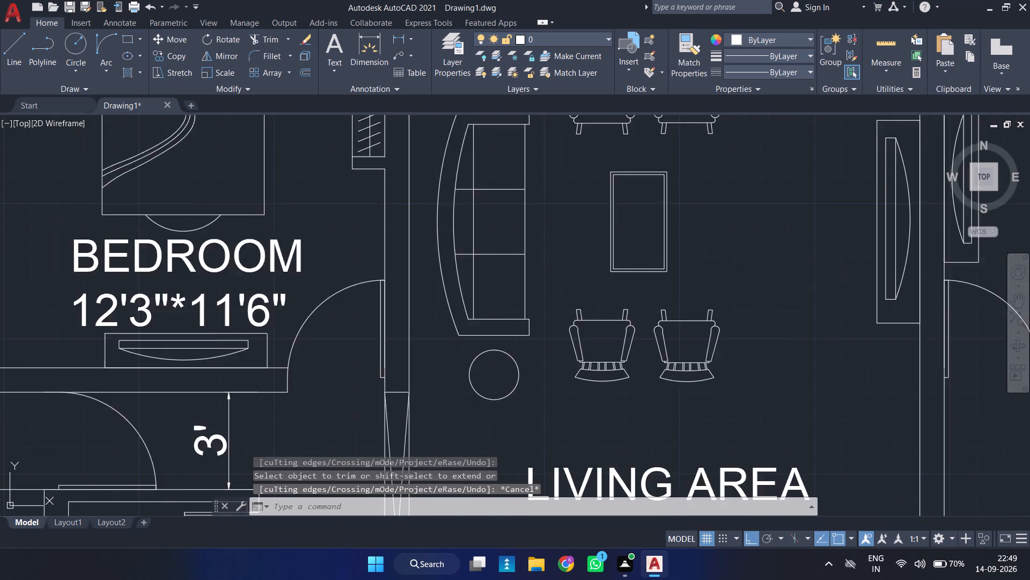
scroll(439, 364, "down", 2)
middle_click_drag(531, 430, 494, 397)
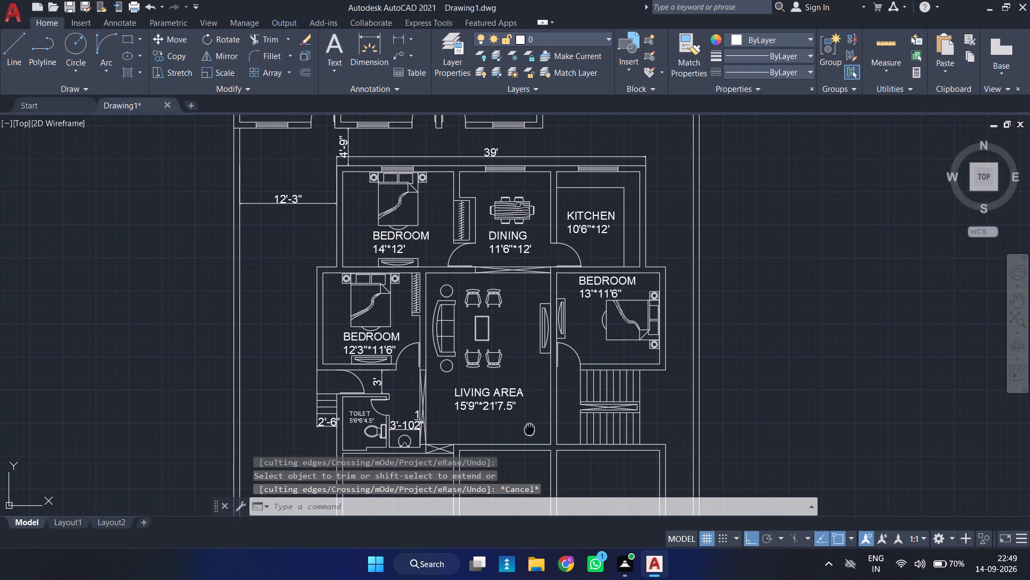
middle_click_drag(494, 397, 491, 393)
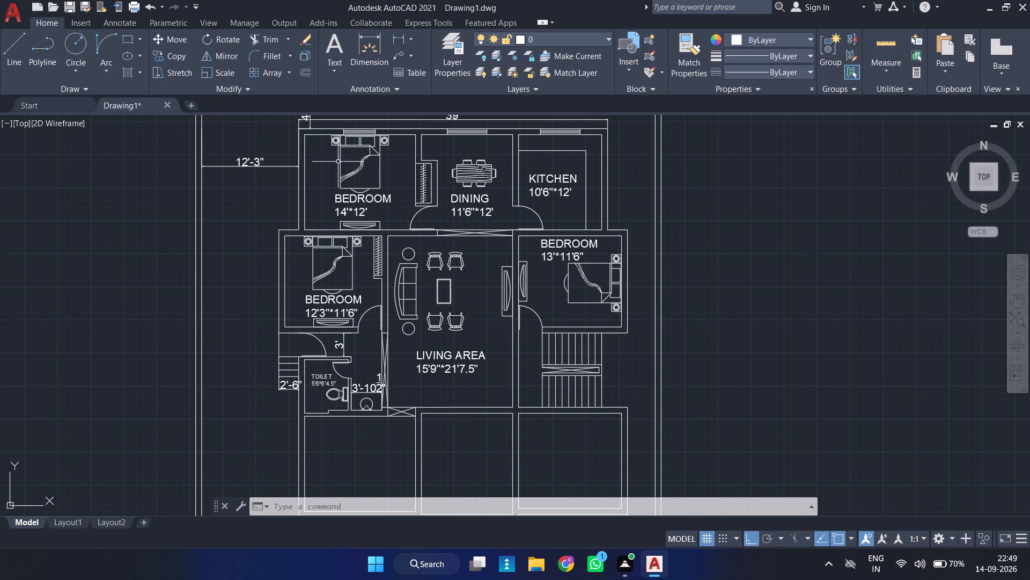
left_click(398, 36)
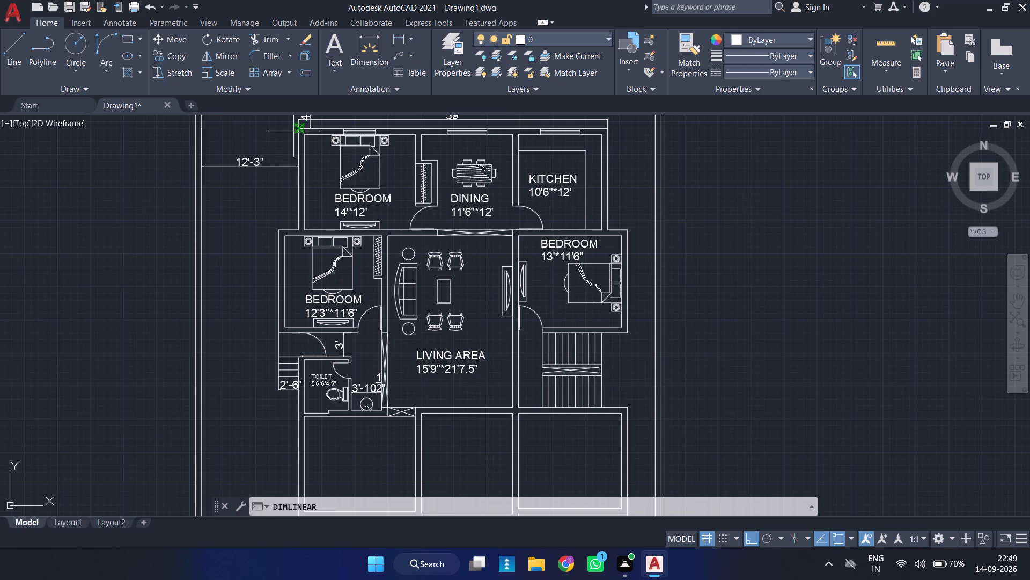
scroll(581, 335, "up", 2)
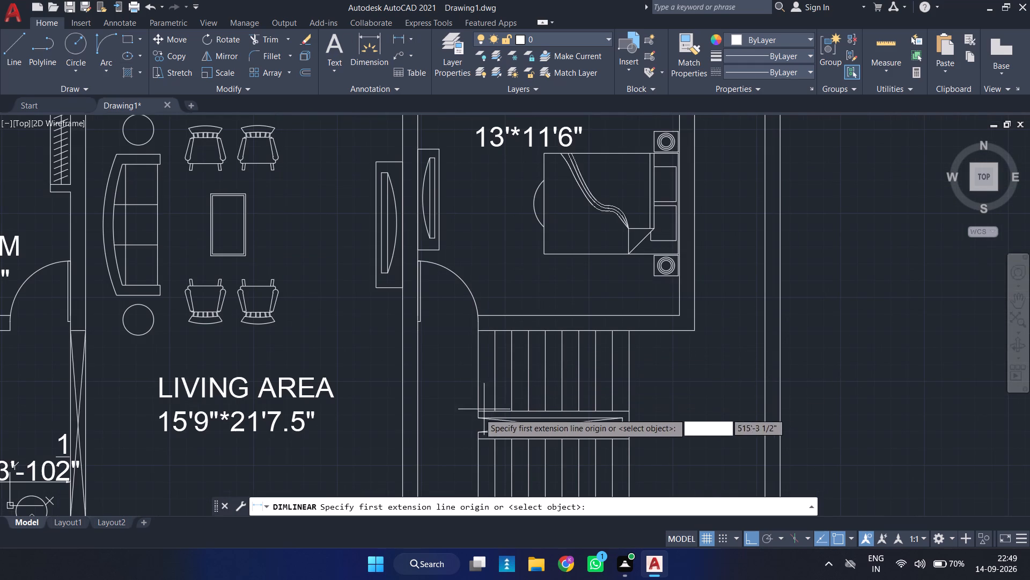
left_click(476, 409)
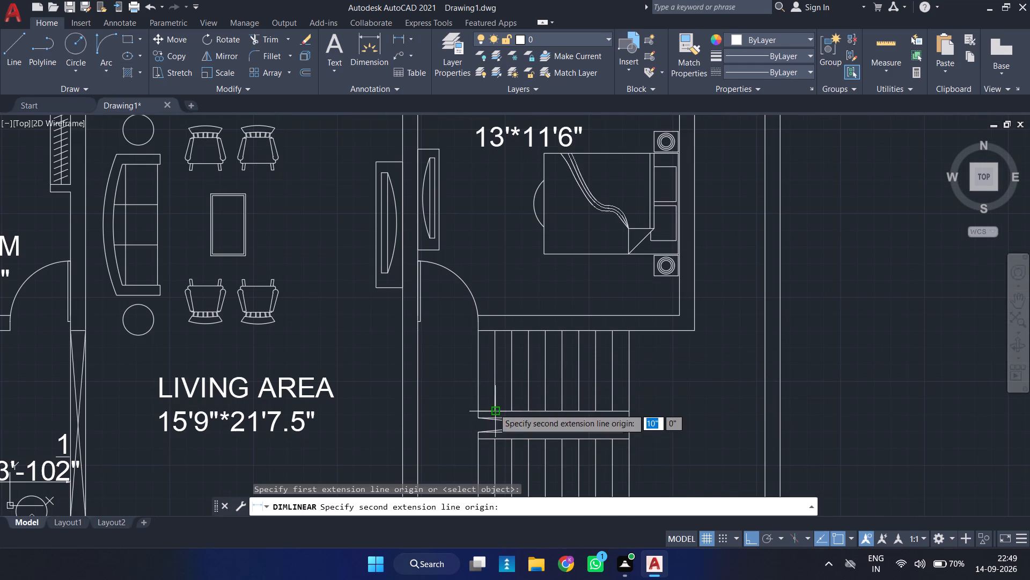
left_click(494, 408)
left_click(490, 386)
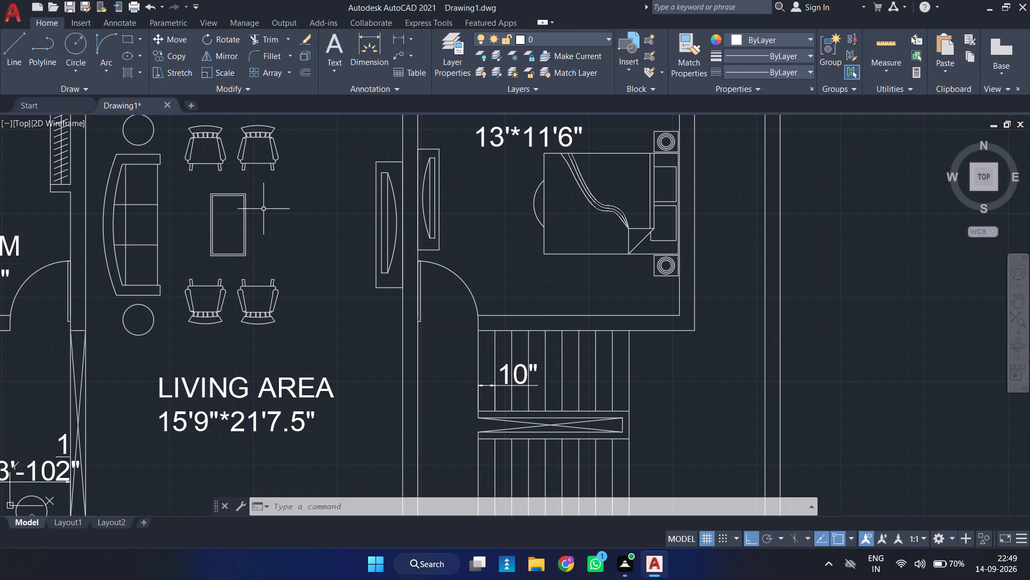
key("Escape")
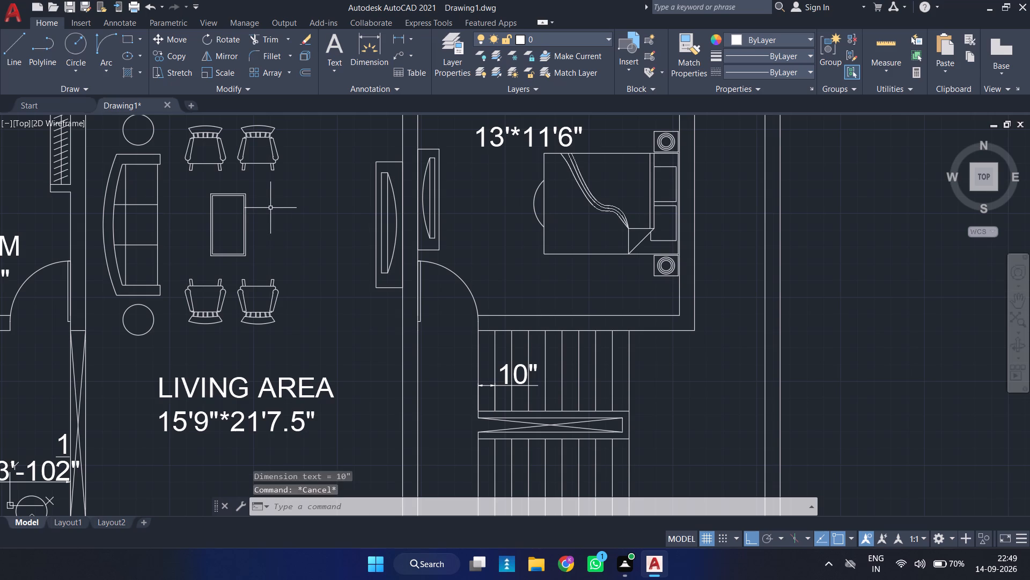
Add vertical linear dimensions for the widths of the upper and lower stair flights, placed just beyond their last treads.
key("space")
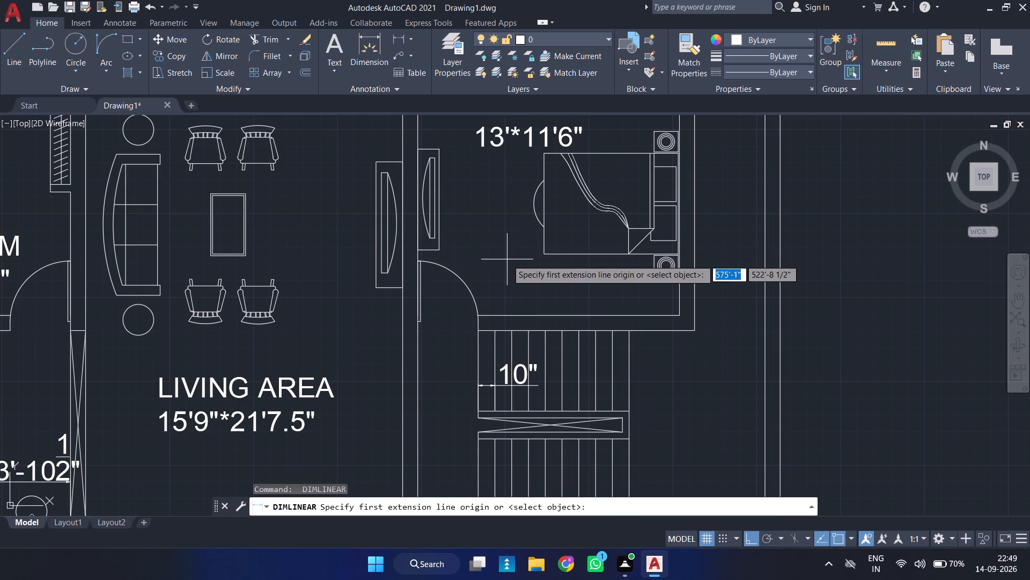
key("space")
left_click(612, 392)
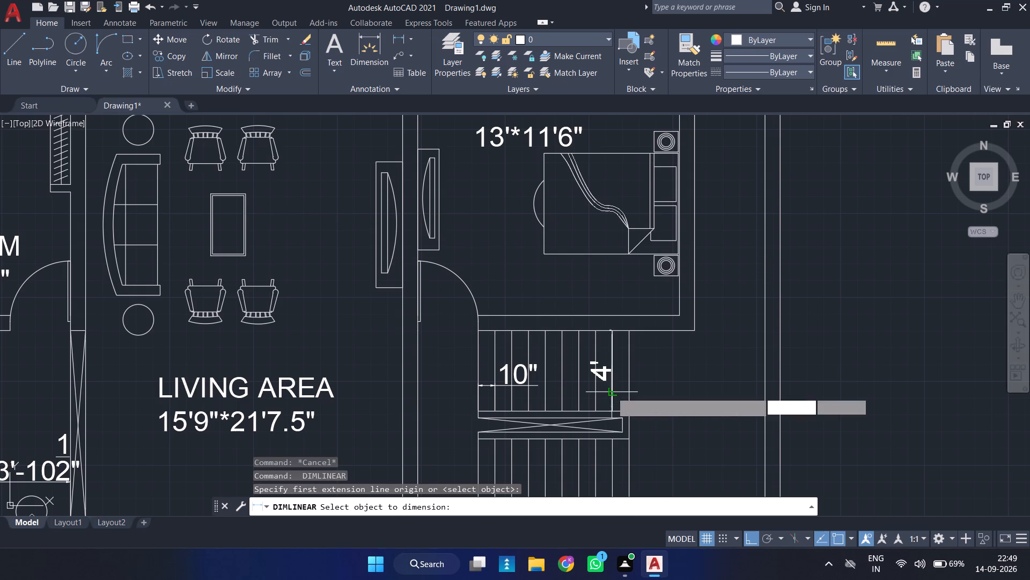
left_click(663, 389)
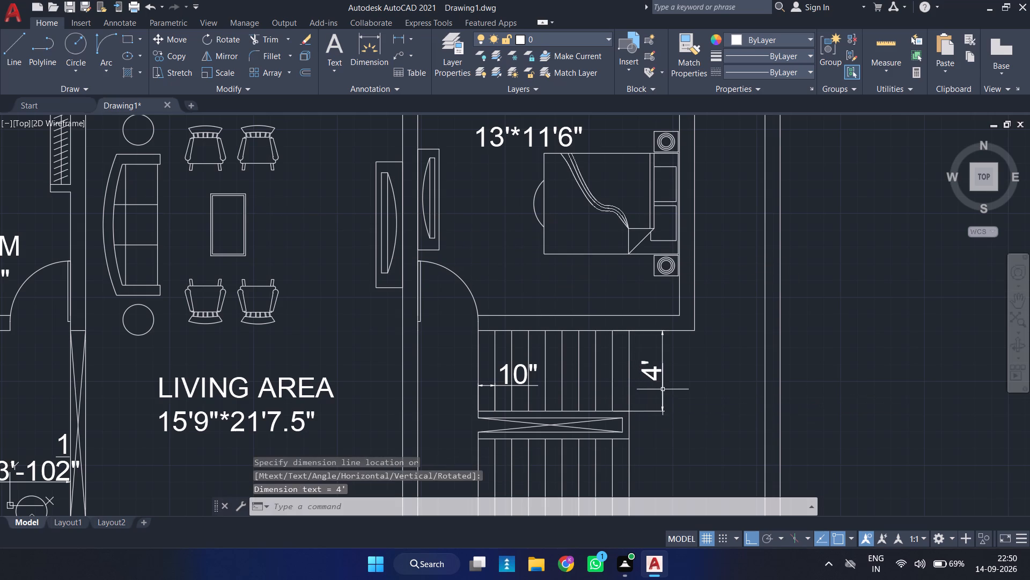
middle_click_drag(690, 381, 657, 244)
key("space")
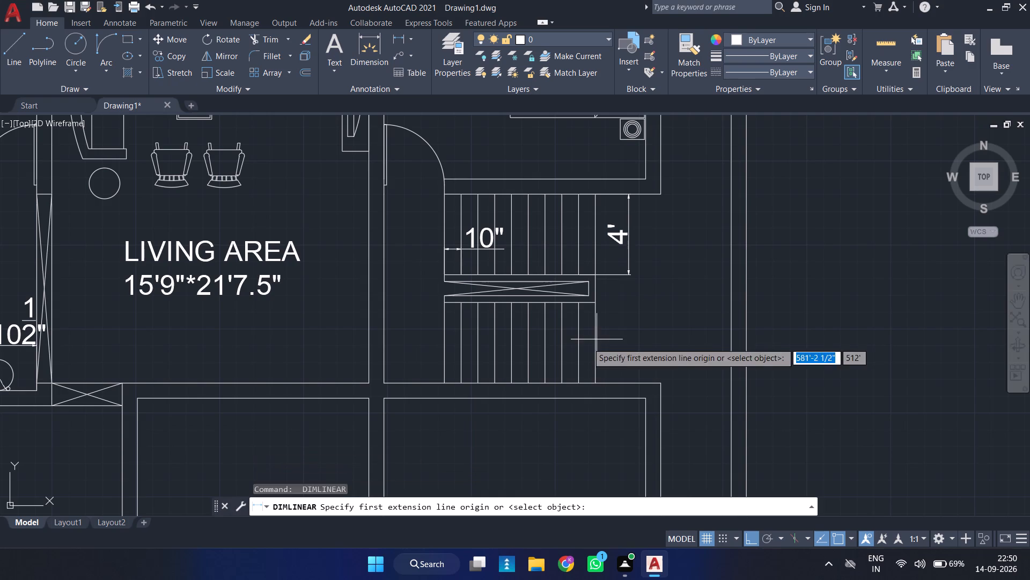
key("space")
left_click(579, 346)
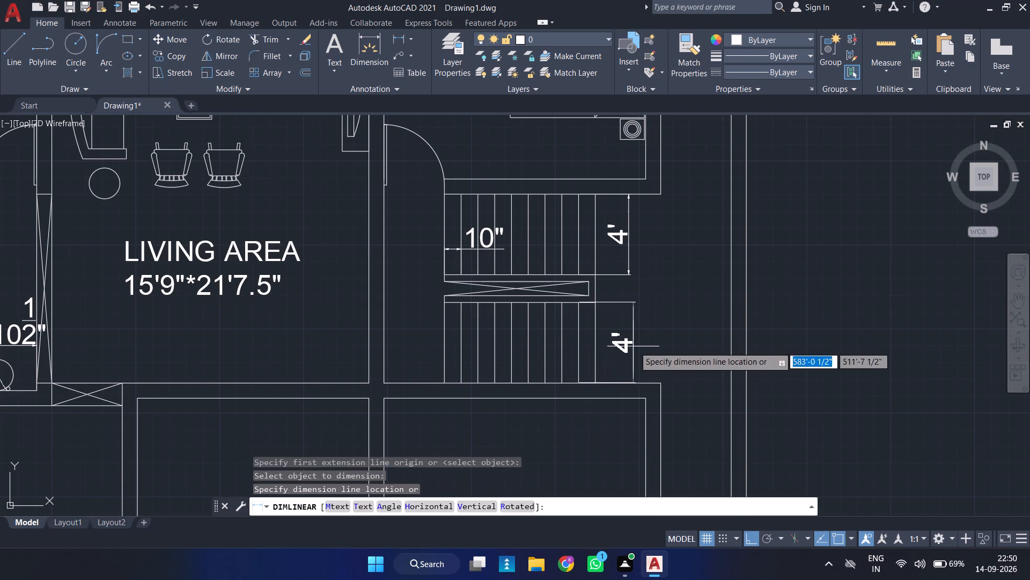
left_click(631, 275)
Stretch the lower flight's width dimension so its dimension line aligns with the upper flight's width dimension.
scroll(629, 287, "up", 2)
left_click(641, 320)
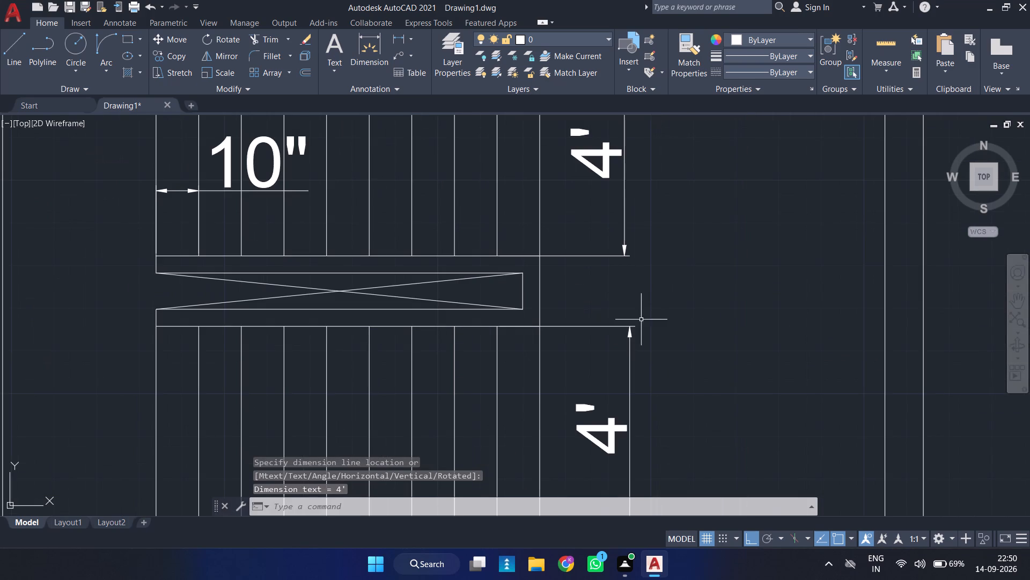
left_click(619, 337)
left_click(632, 325)
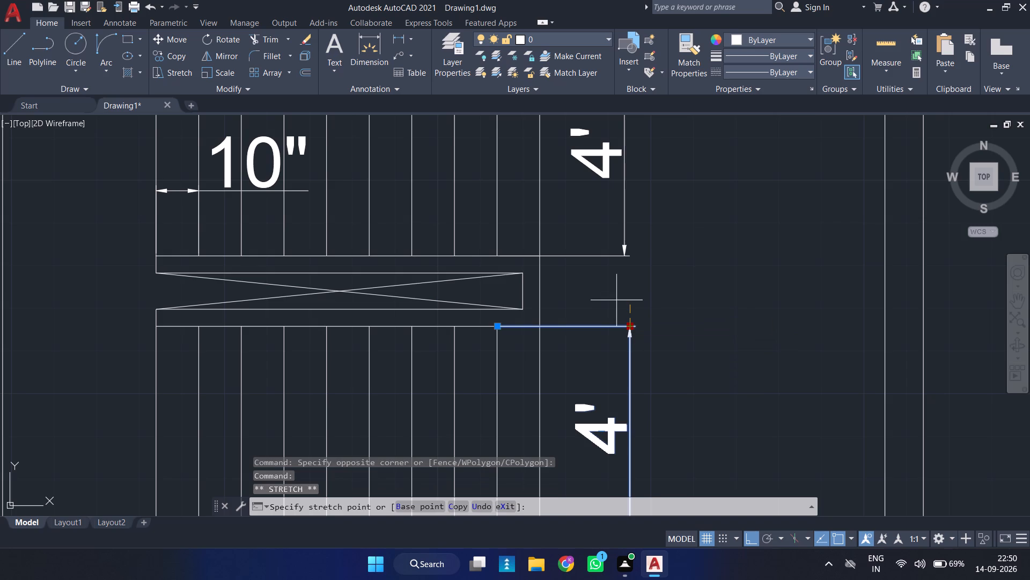
left_click(625, 259)
scroll(715, 300, "down", 2)
key("Escape")
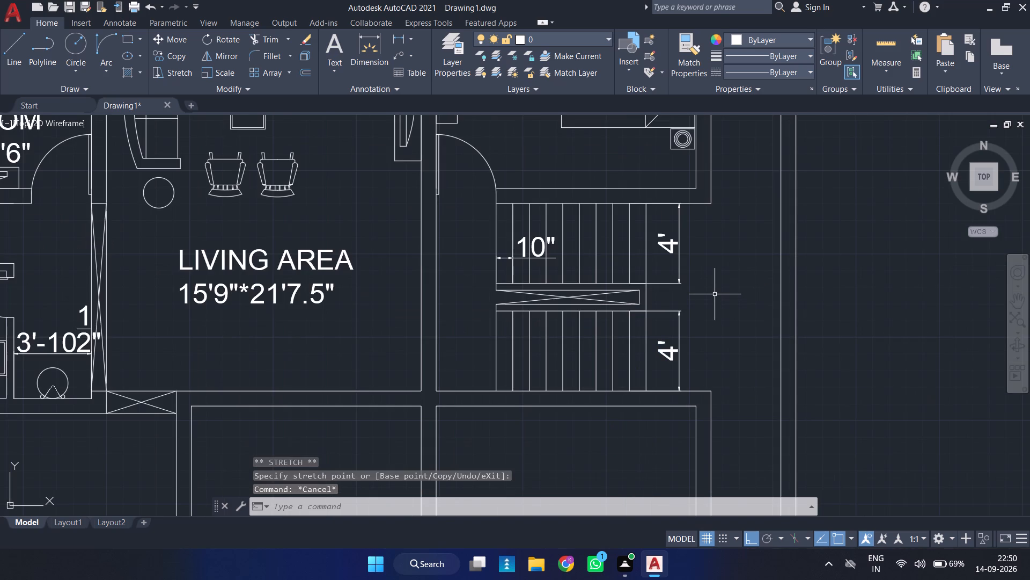
Load the ACAD_ISO02W100 ISO dash linetype and make it the current linetype.
middle_click_drag(715, 294, 603, 309)
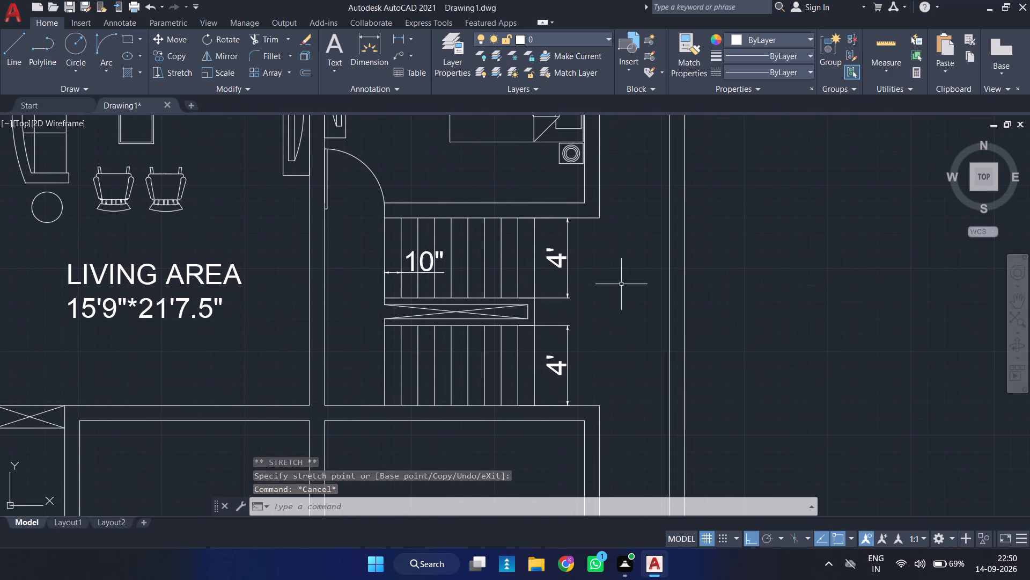
left_click(753, 69)
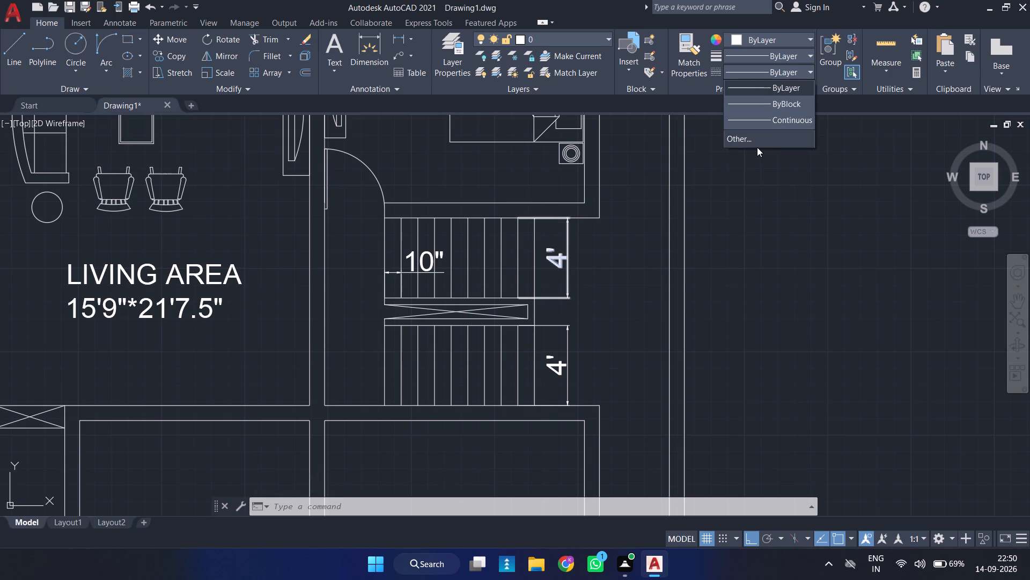
left_click(757, 140)
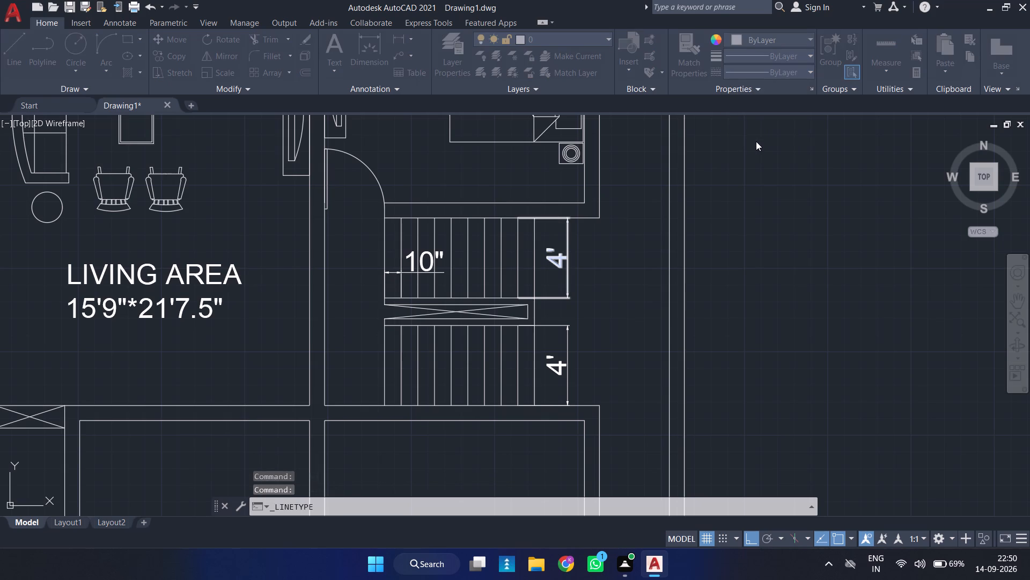
left_click(643, 169)
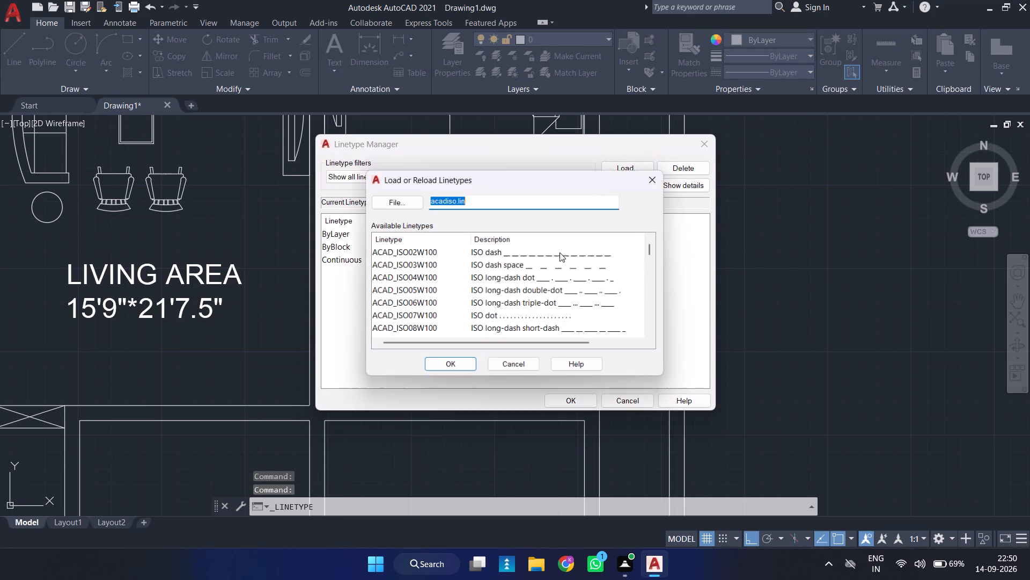
left_click(552, 250)
left_click(440, 368)
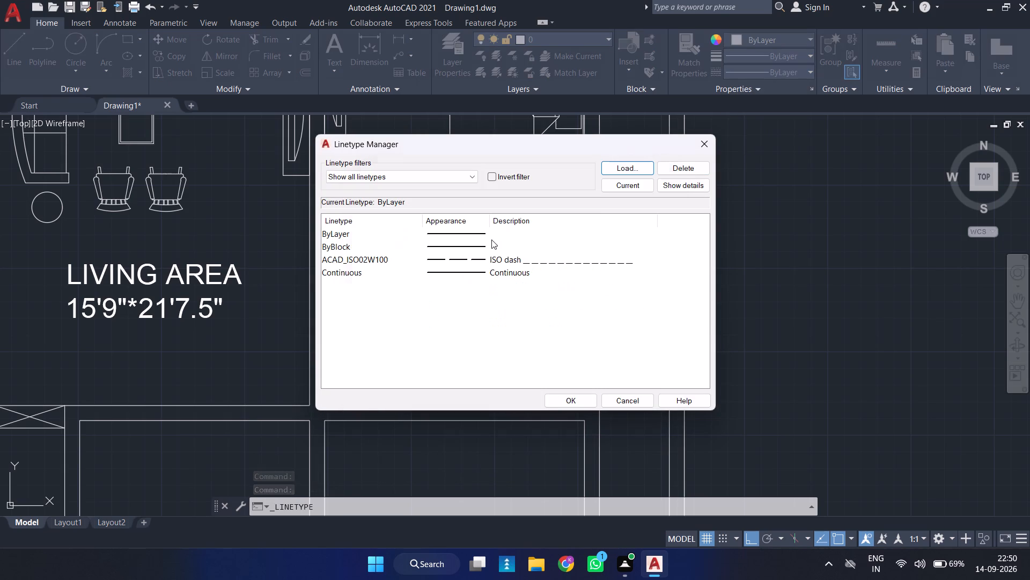
left_click(501, 256)
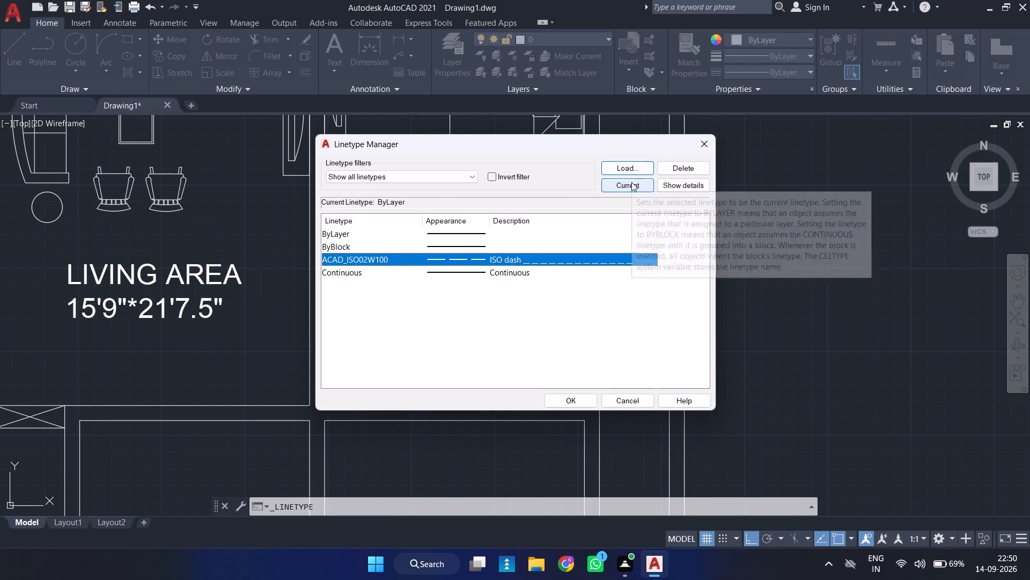
left_click(631, 182)
left_click(569, 405)
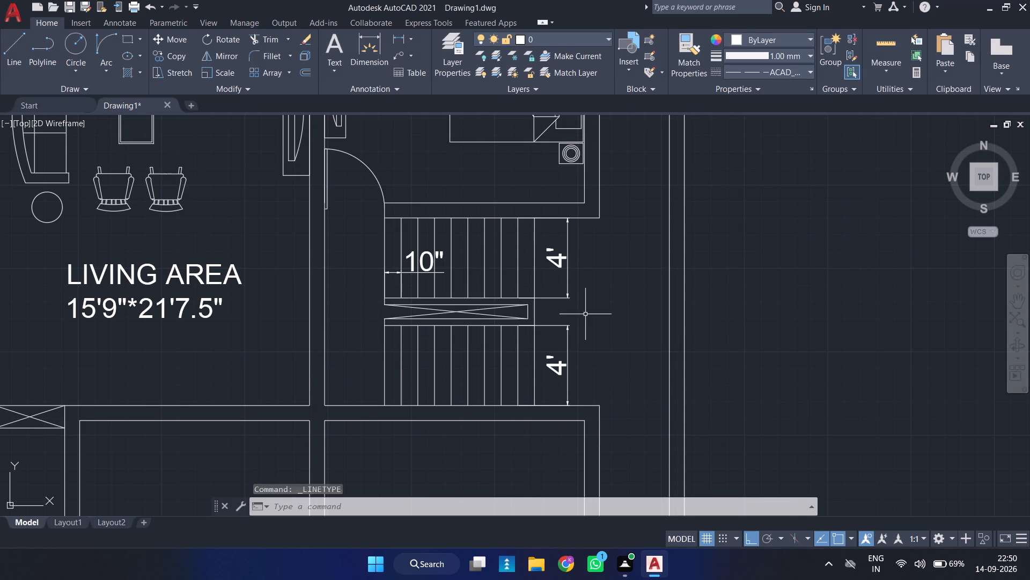
Draw a three-sided dashed outline beyond the staircase between the two outer wall corners, with its long side about 9'-4 1/2".
type("L")
key("space")
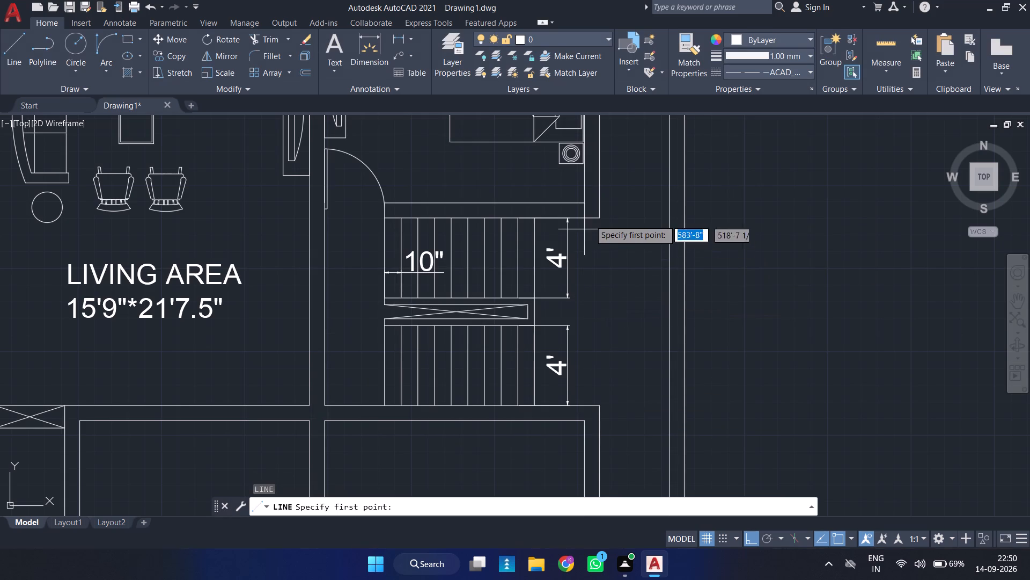
left_click(600, 216)
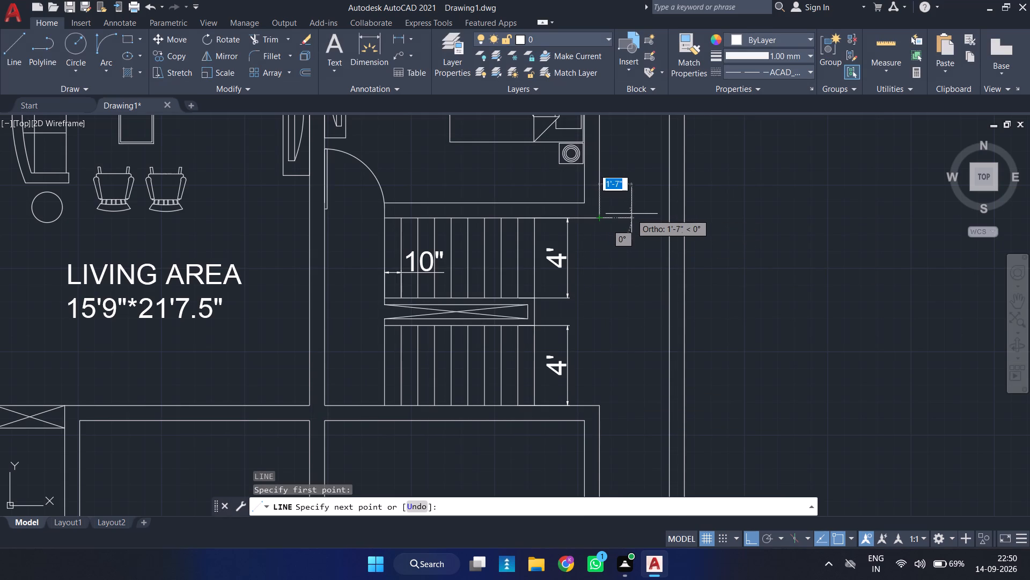
left_click(641, 215)
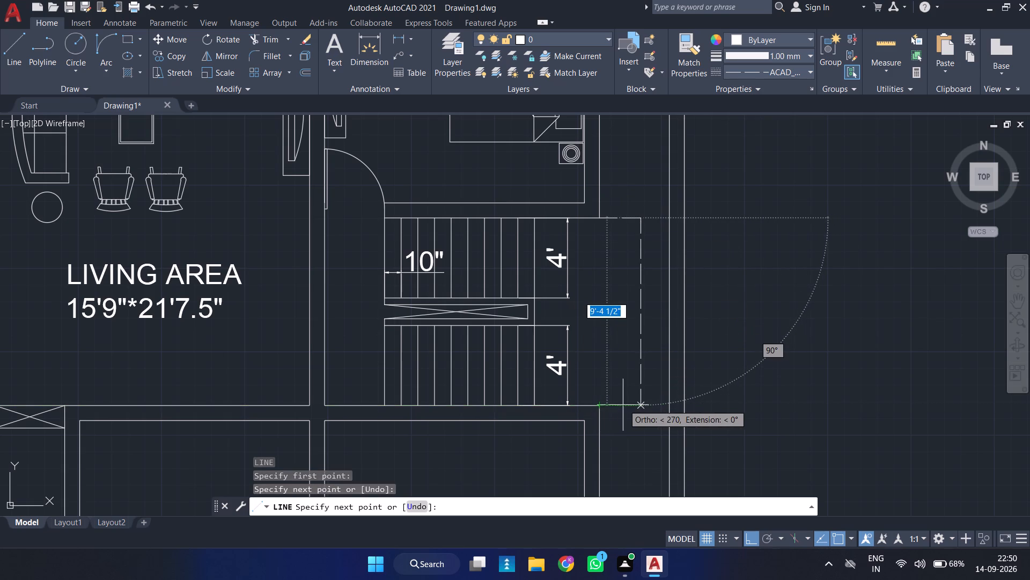
left_click(642, 405)
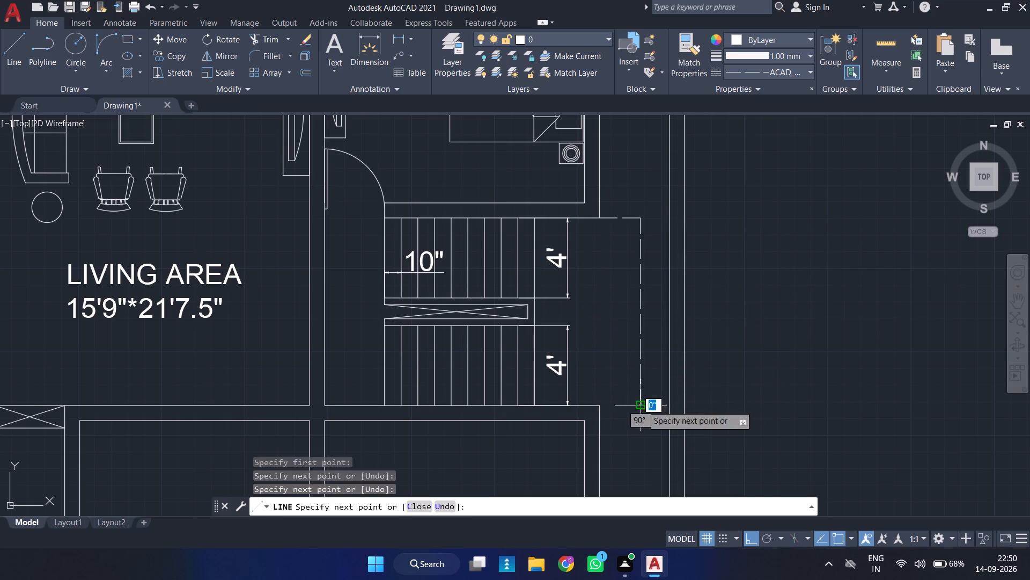
left_click(599, 405)
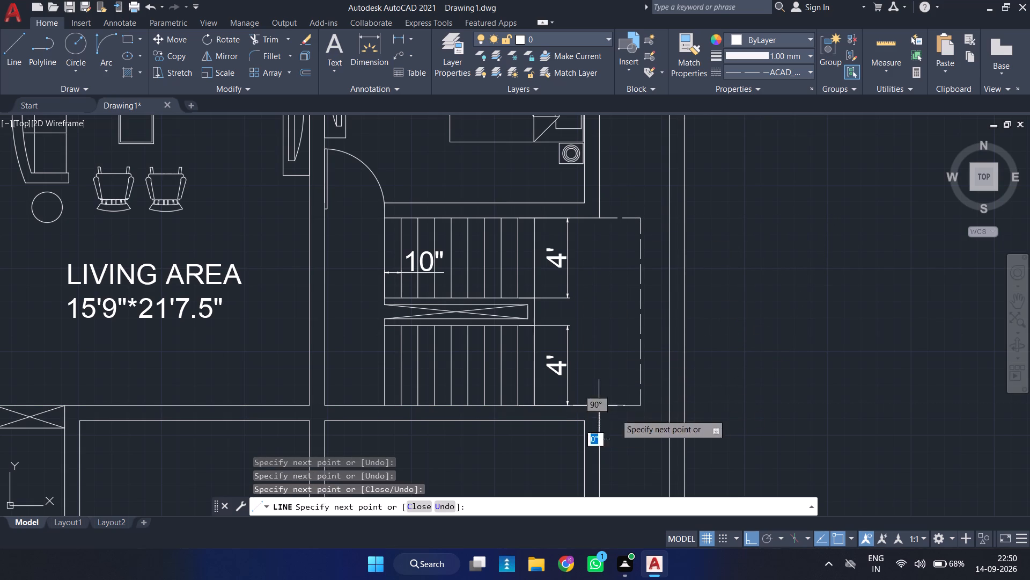
Offset each of the three dashed outline segments beyond the staircase outward by 4".
key("Return")
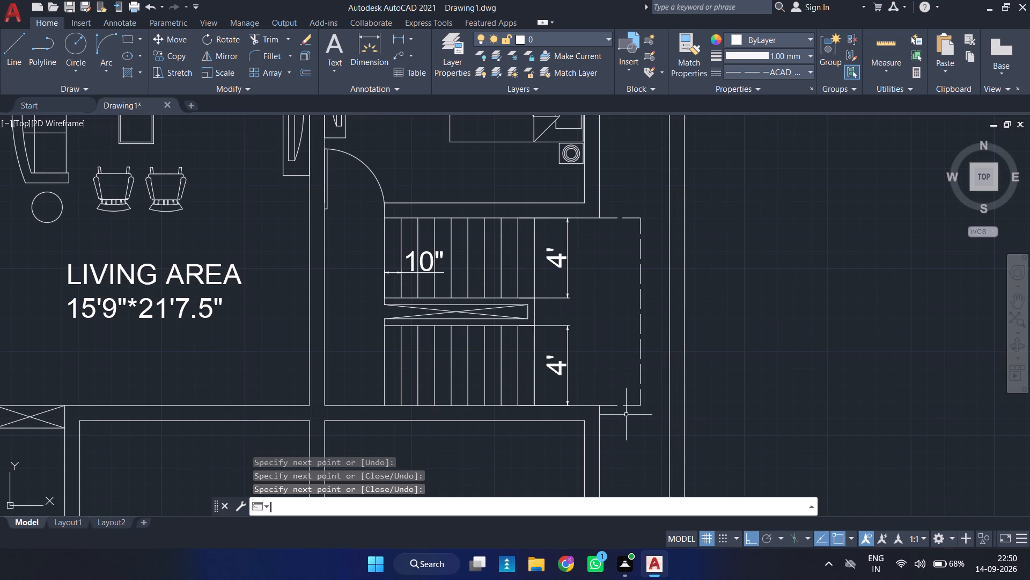
key("o")
key("Return")
key("4")
key("Return")
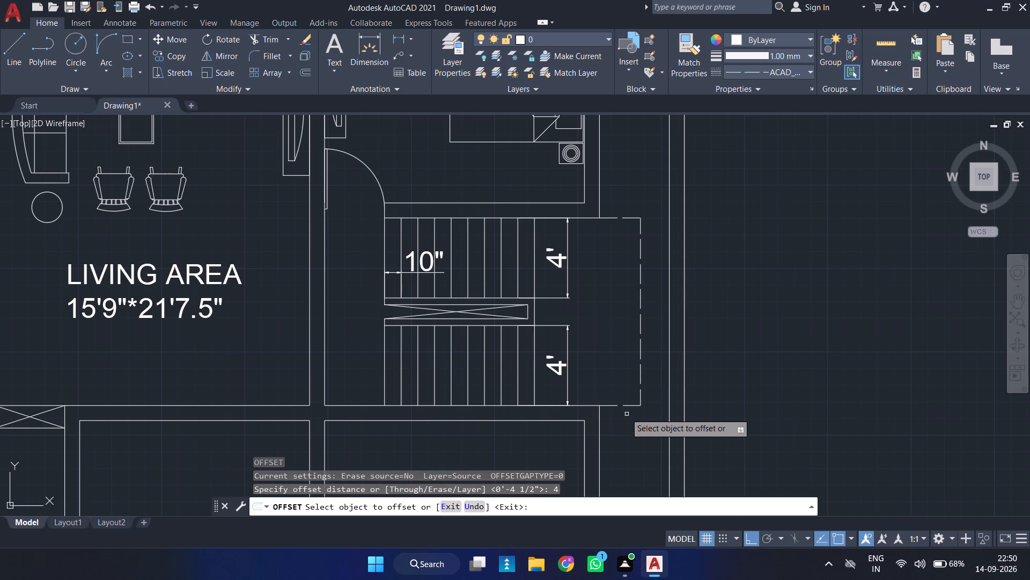
left_click(628, 405)
left_click(629, 421)
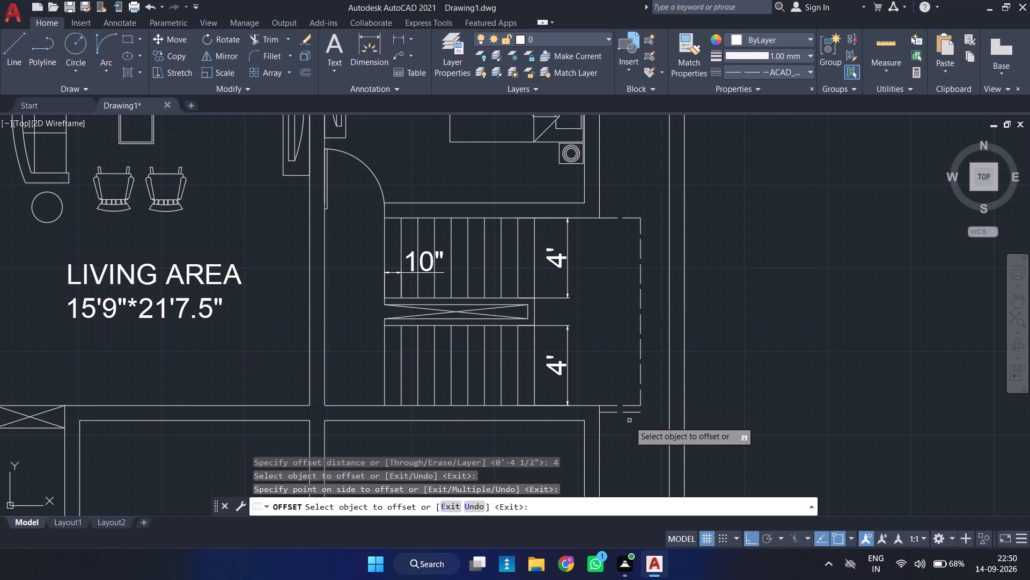
left_click(641, 394)
left_click(653, 394)
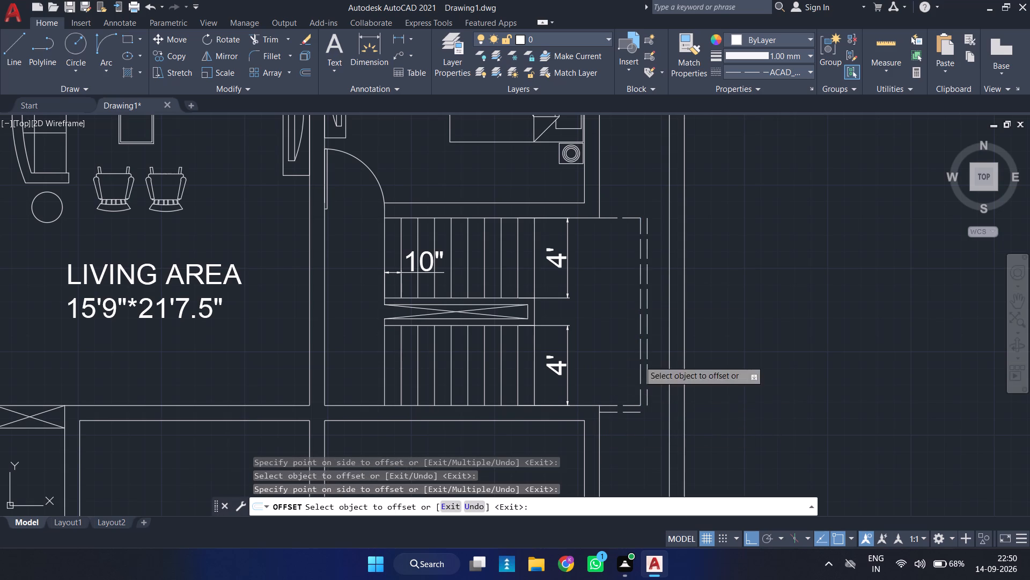
left_click(628, 219)
left_click(628, 205)
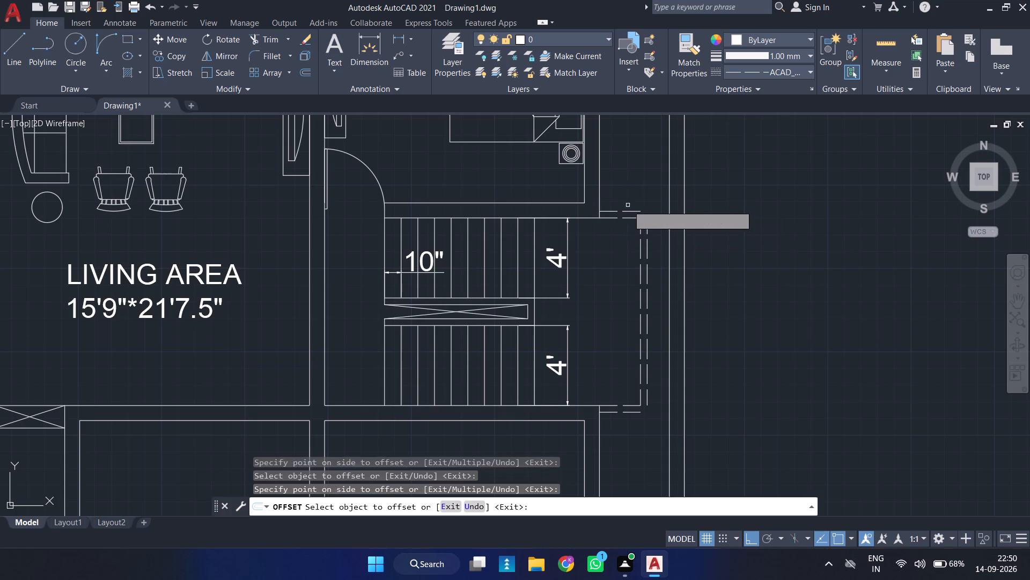
key("Escape")
Fillet the two outer corners of the offset dashed outline into sharp corners, using the Multiple option.
type("F")
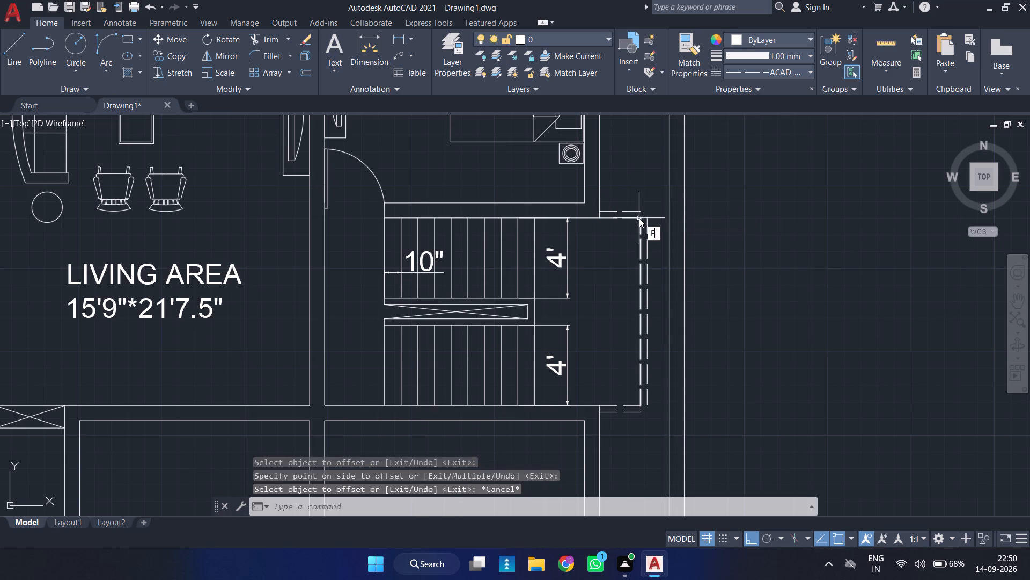
key("space")
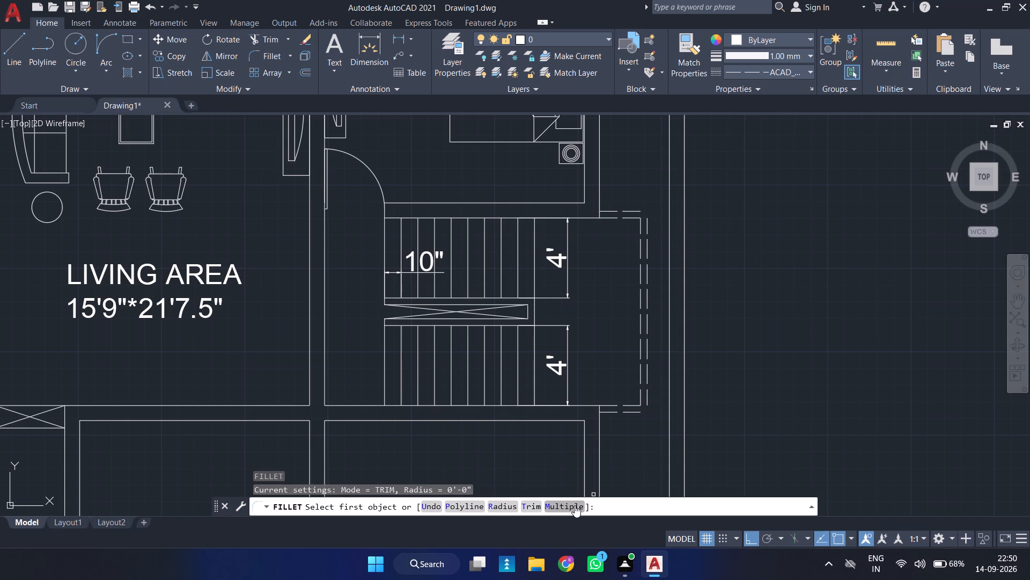
left_click(575, 505)
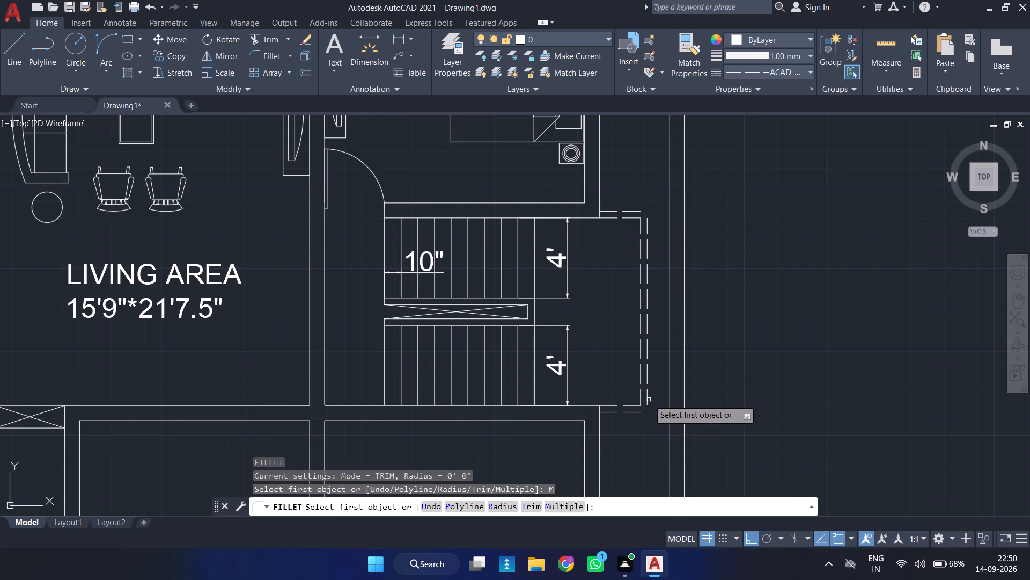
left_click(649, 400)
left_click(638, 411)
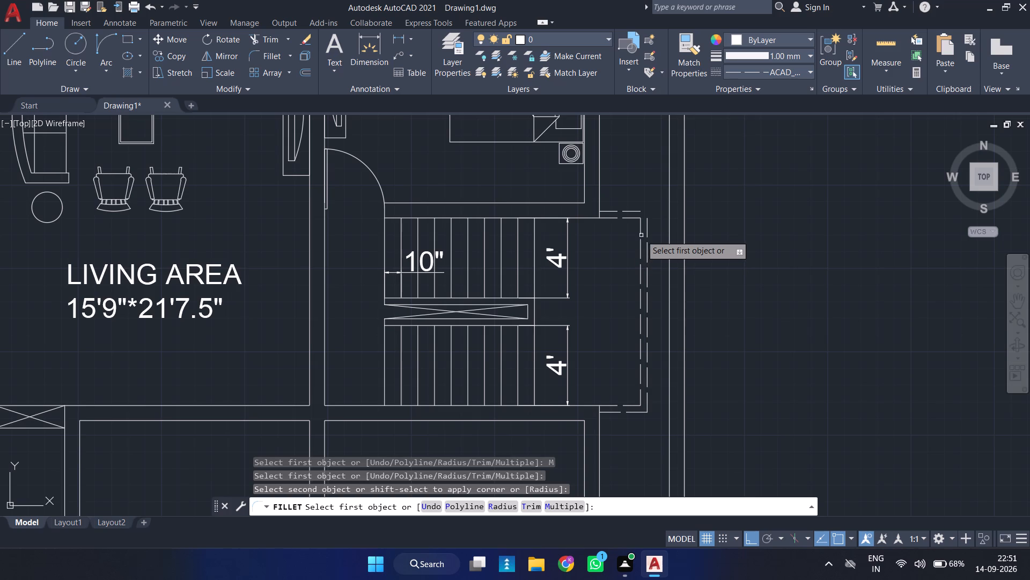
left_click(648, 221)
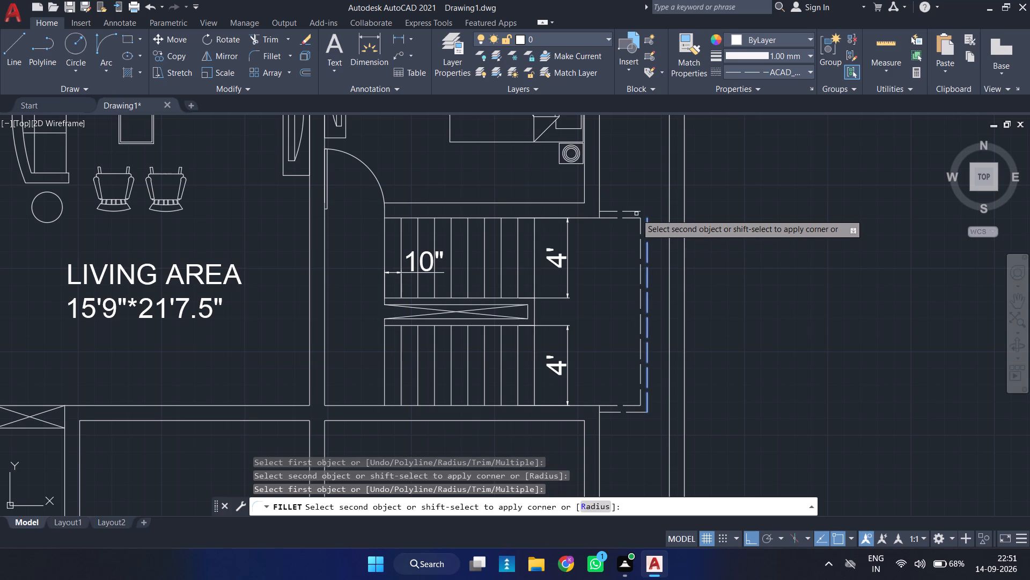
left_click(636, 213)
key("Escape")
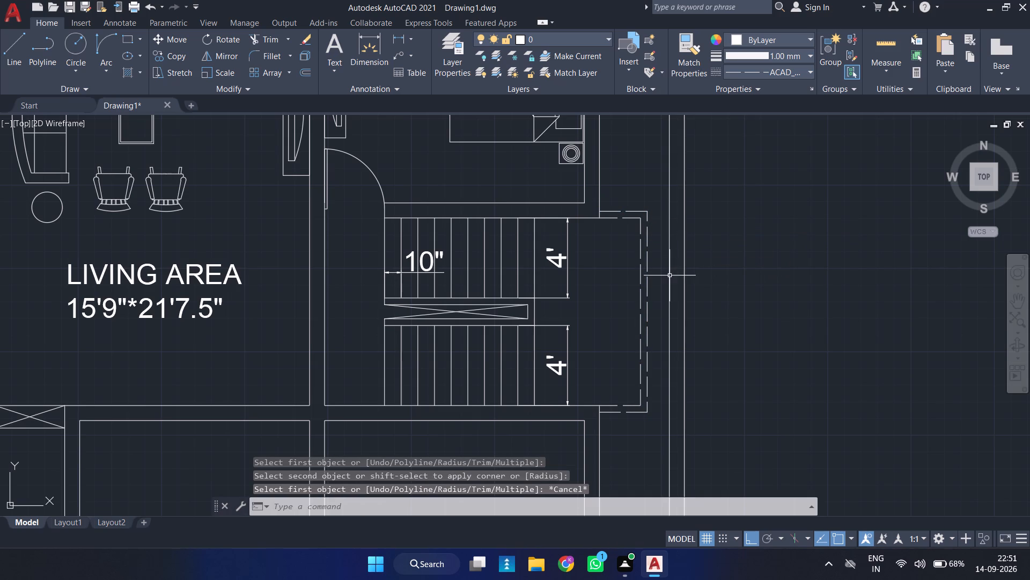
Mirror the 13'*11'6" bedroom's door about the staircase's horizontal centreline into the room below the stairs, keeping the original.
scroll(541, 322, "down", 2)
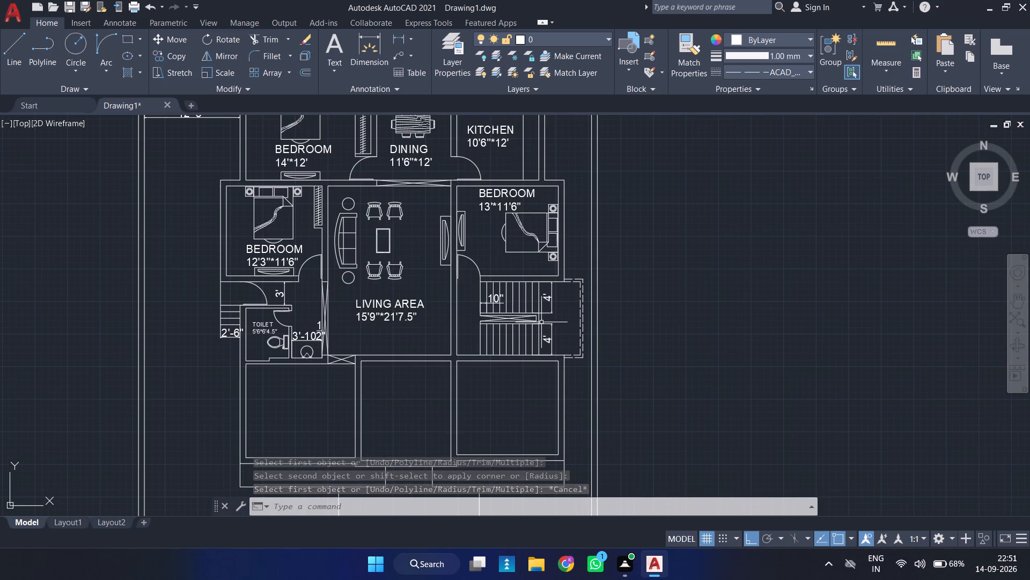
middle_click_drag(443, 401, 525, 343)
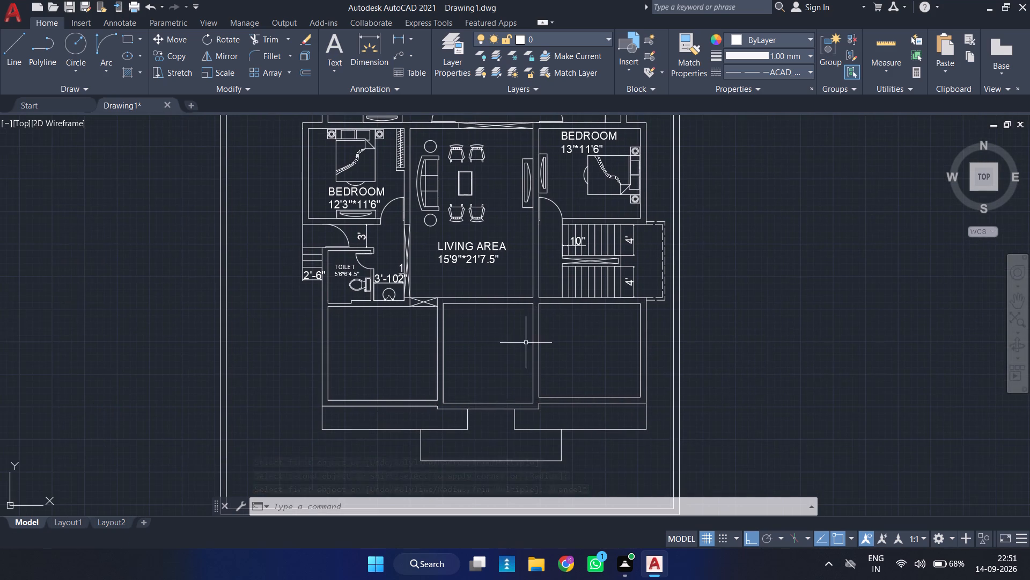
scroll(553, 318, "up", 2)
middle_click_drag(553, 317, 507, 421)
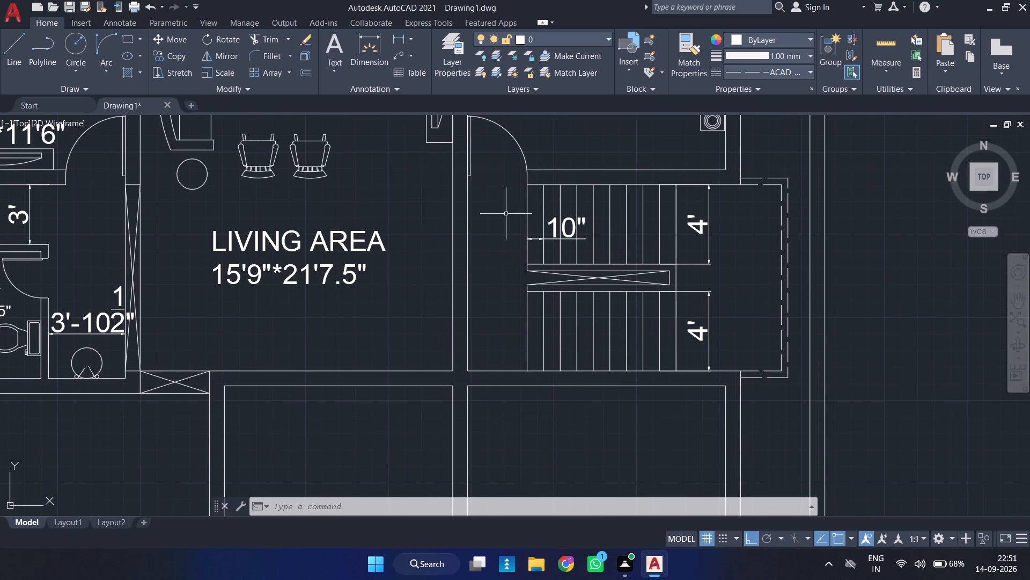
left_click(526, 134)
left_click(500, 152)
type("MI")
key("Return")
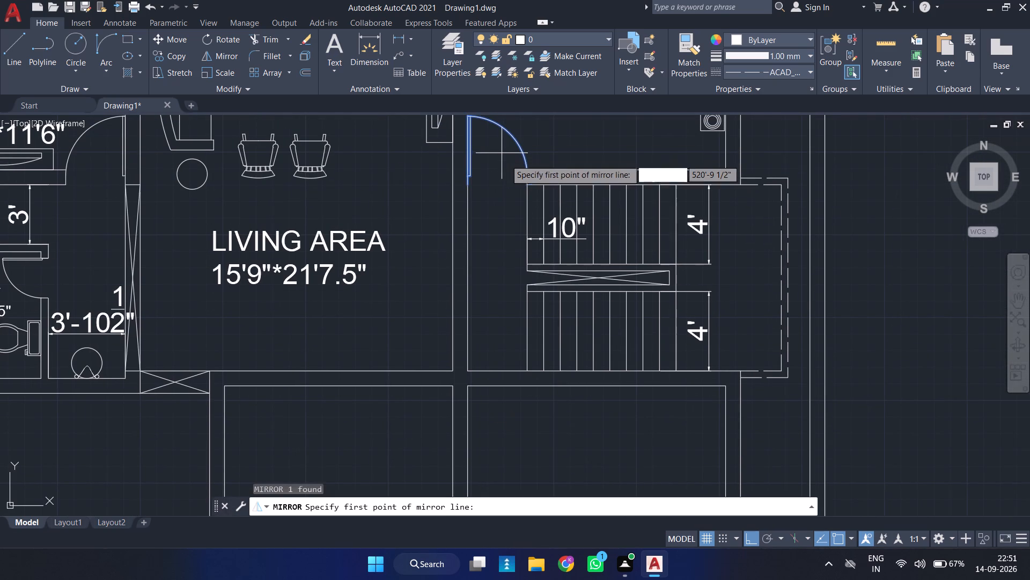
left_click(677, 276)
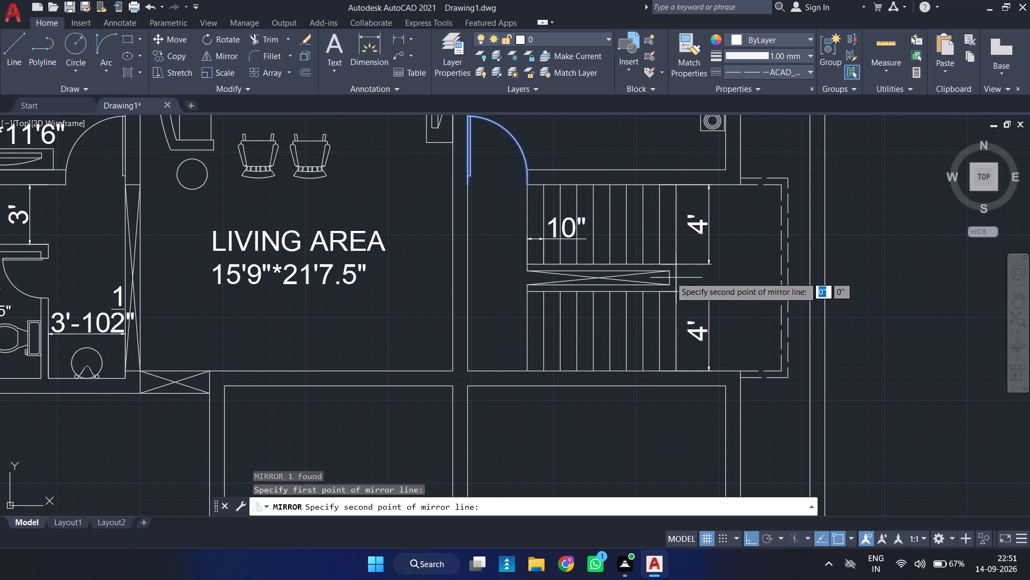
left_click(504, 282)
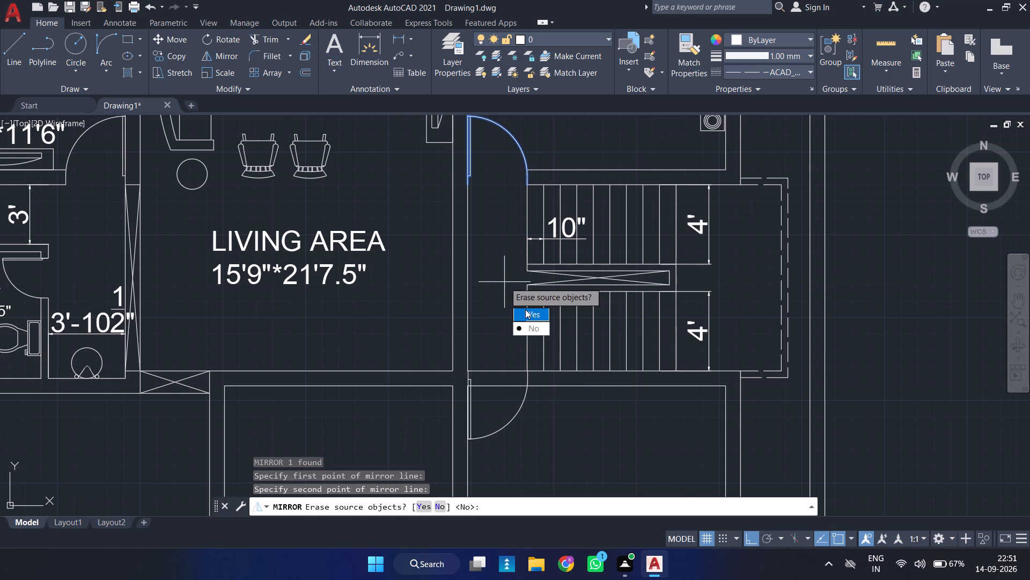
left_click_drag(531, 326, 504, 282)
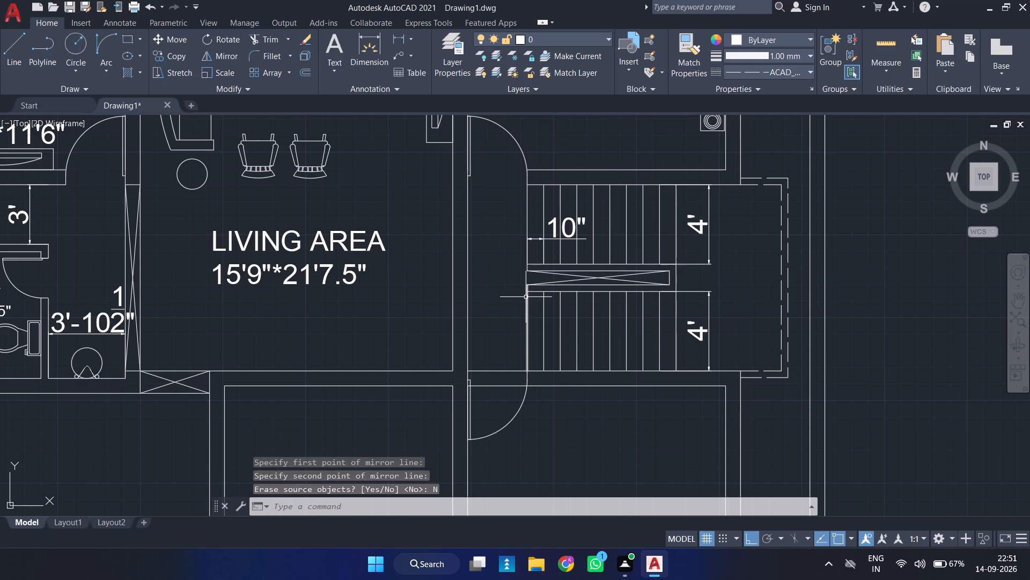
Trim the wall lines across the mirrored door's opening, including the short remnant crossing the door leaf.
type("TR")
key("space")
left_click_drag(501, 361, 499, 364)
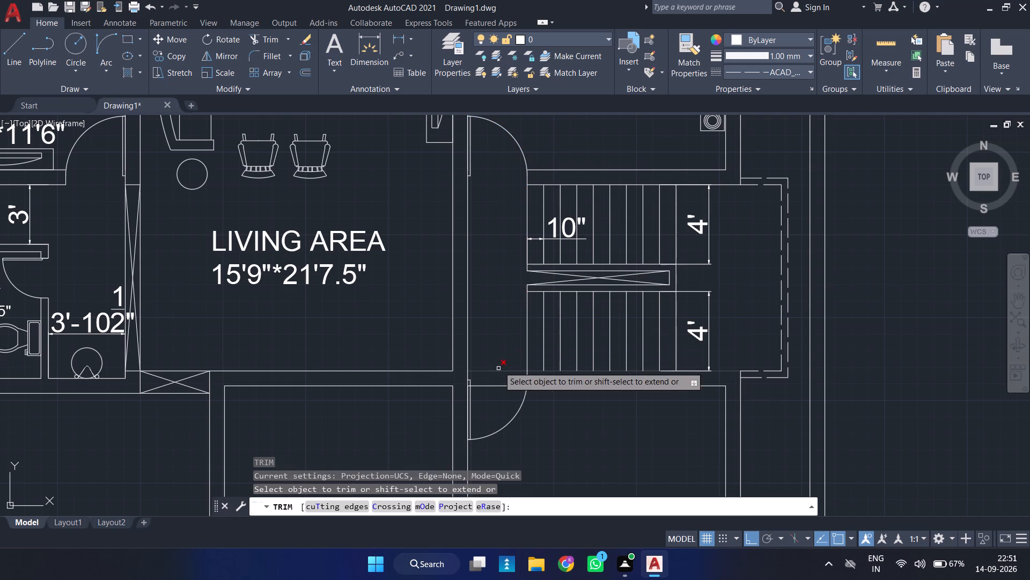
left_click_drag(499, 364, 506, 395)
middle_click_drag(461, 389, 532, 324)
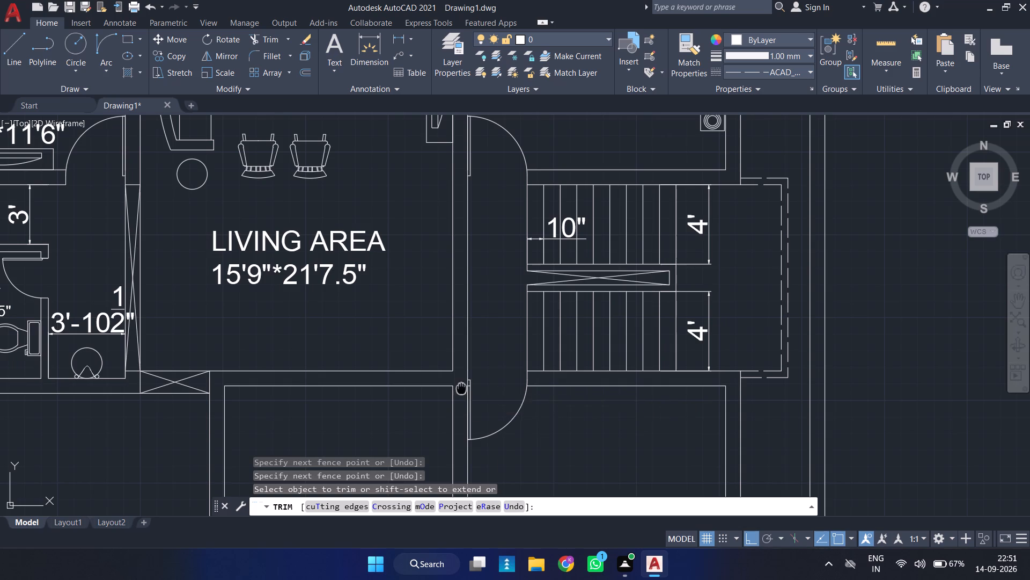
middle_click_drag(532, 324, 551, 302)
scroll(512, 315, "up", 2)
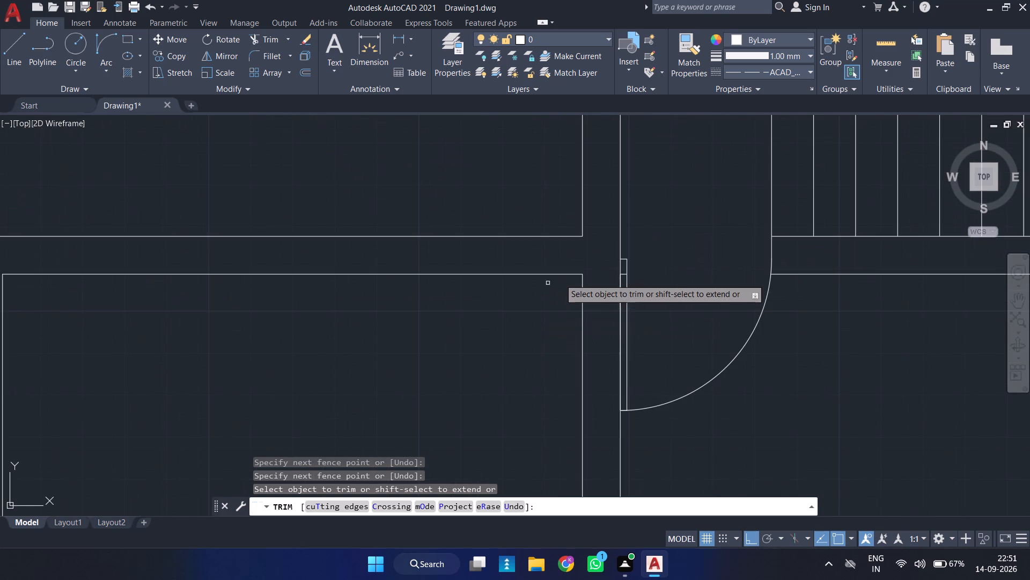
scroll(587, 272, "up", 2)
left_click_drag(674, 272, 675, 287)
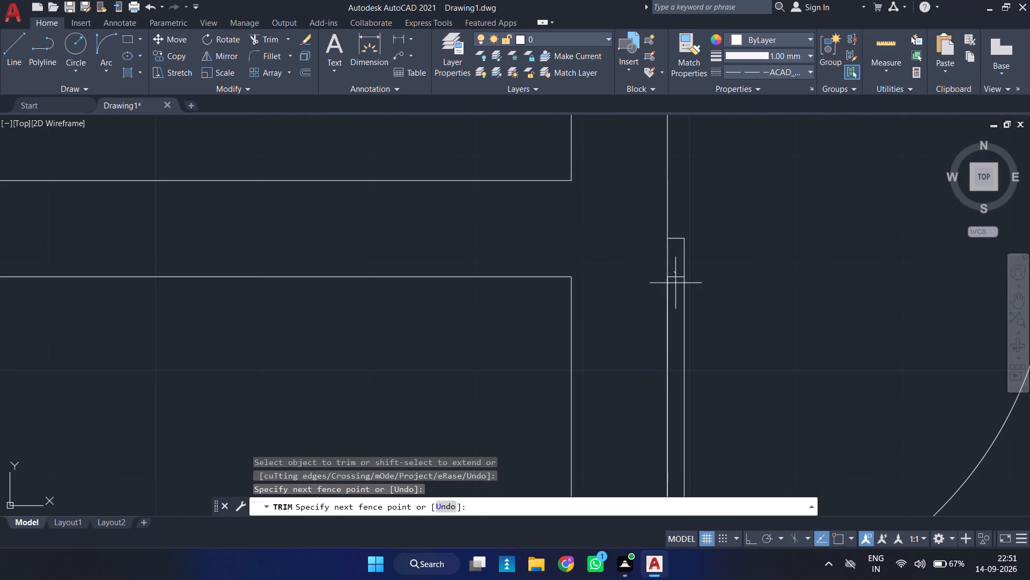
left_click_drag(675, 287, 675, 290)
key("Escape")
Copy the bed set and TV unit from the 13'*11'6" bedroom straight down into the room below the stairs, centred on its outer wall.
scroll(699, 273, "down", 7)
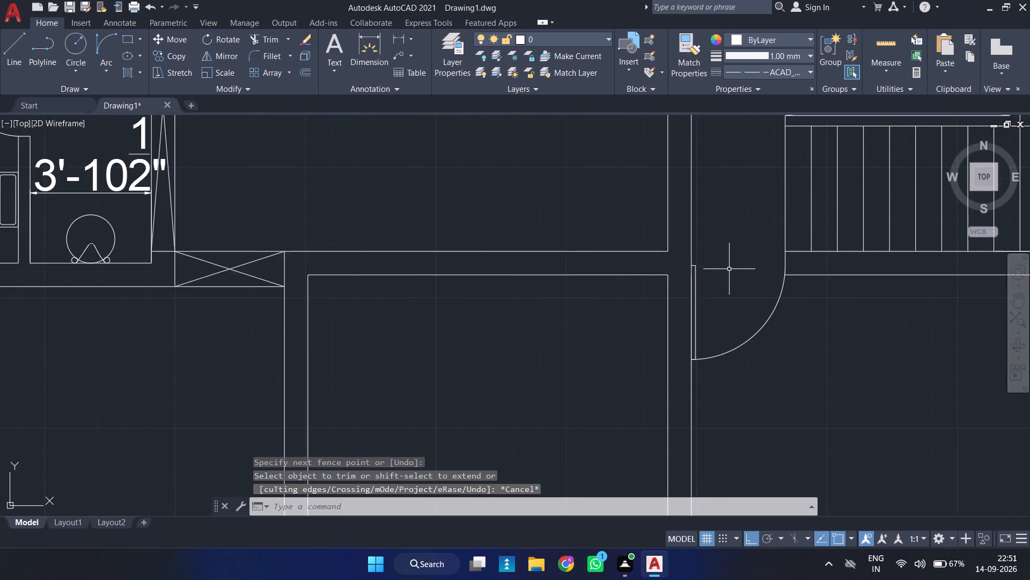
middle_click_drag(787, 328, 747, 292)
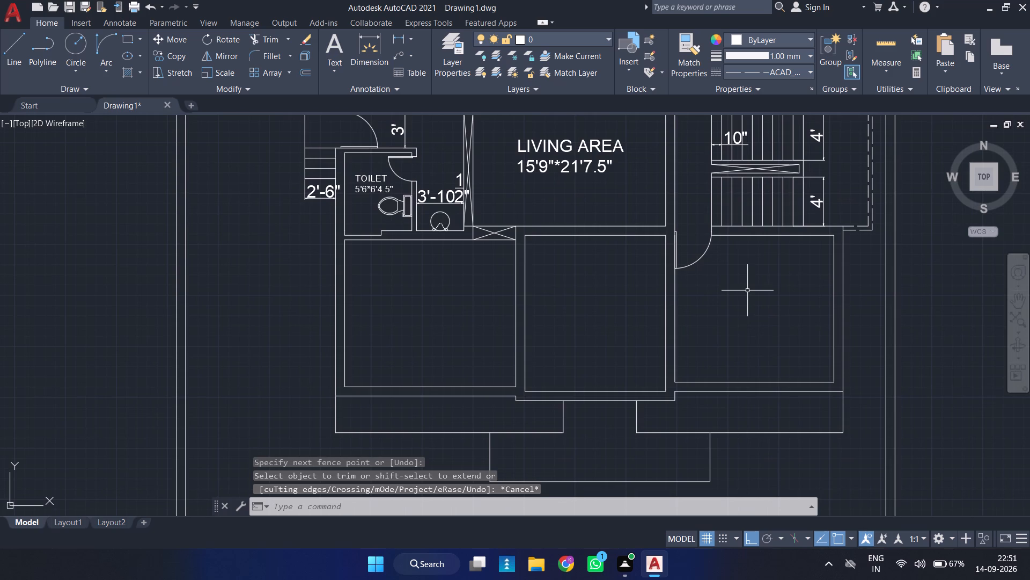
scroll(747, 288, "down", 2)
middle_click_drag(751, 288, 710, 355)
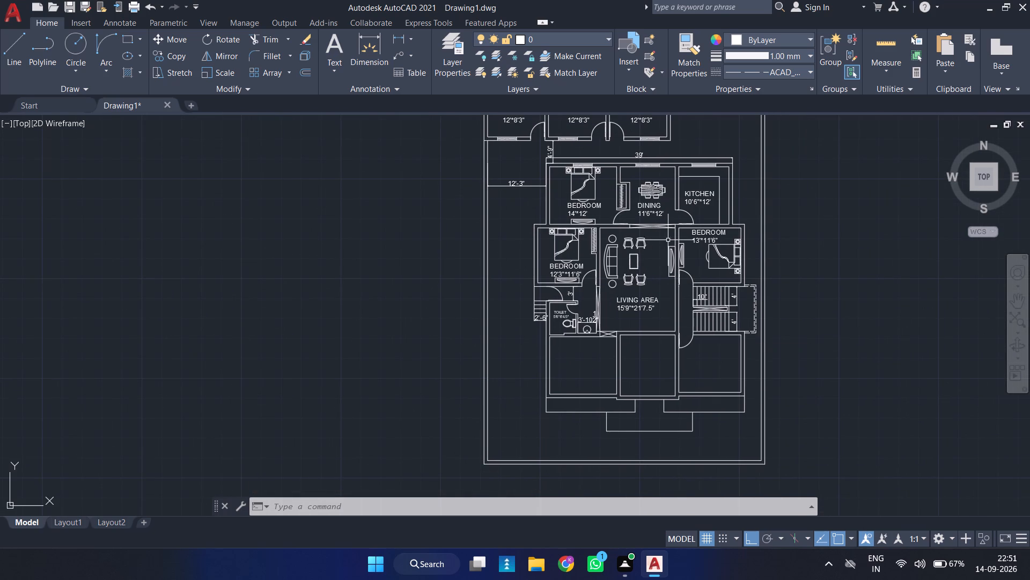
scroll(694, 247, "up", 2)
left_click(799, 228)
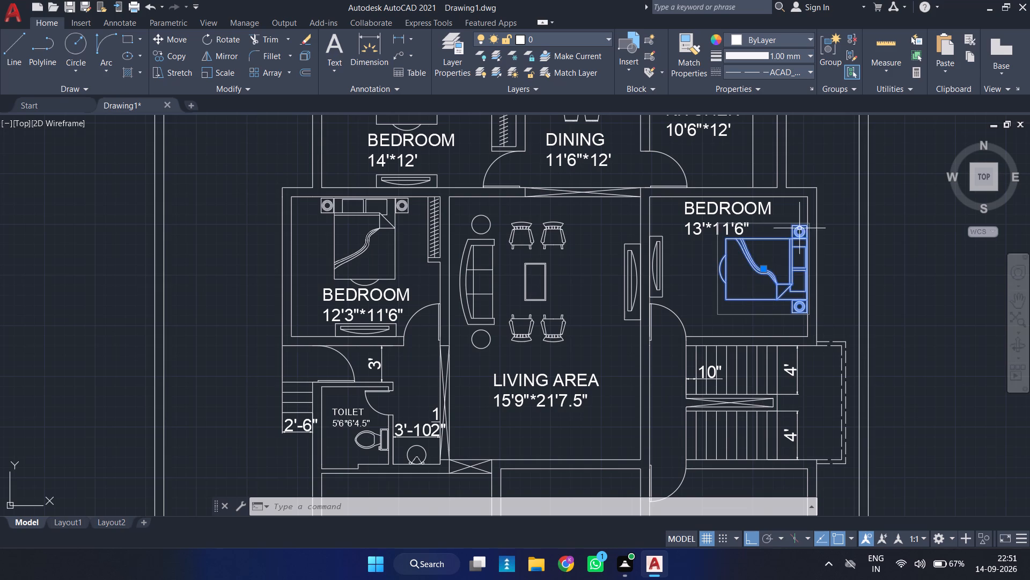
left_click(662, 268)
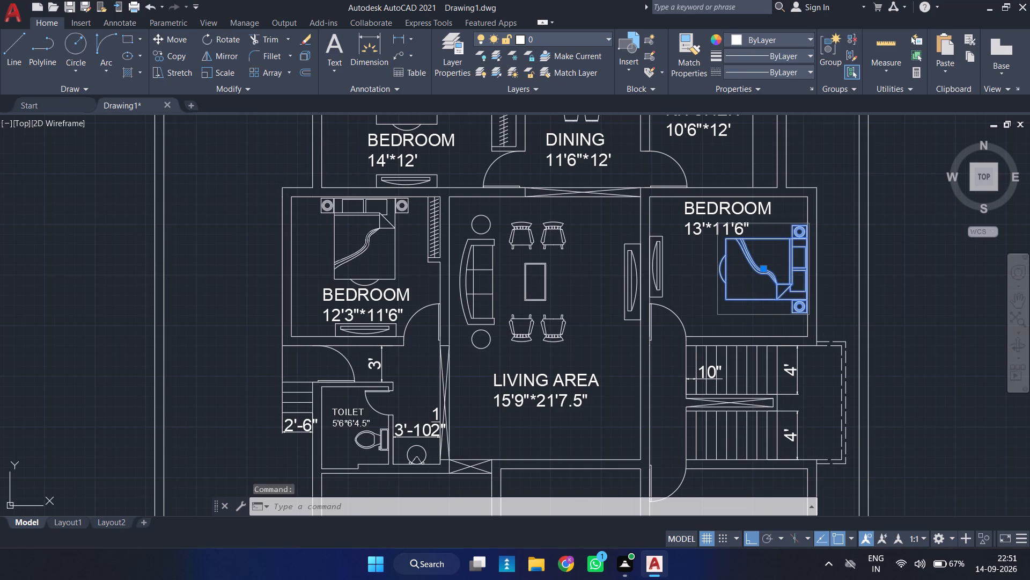
type("CO")
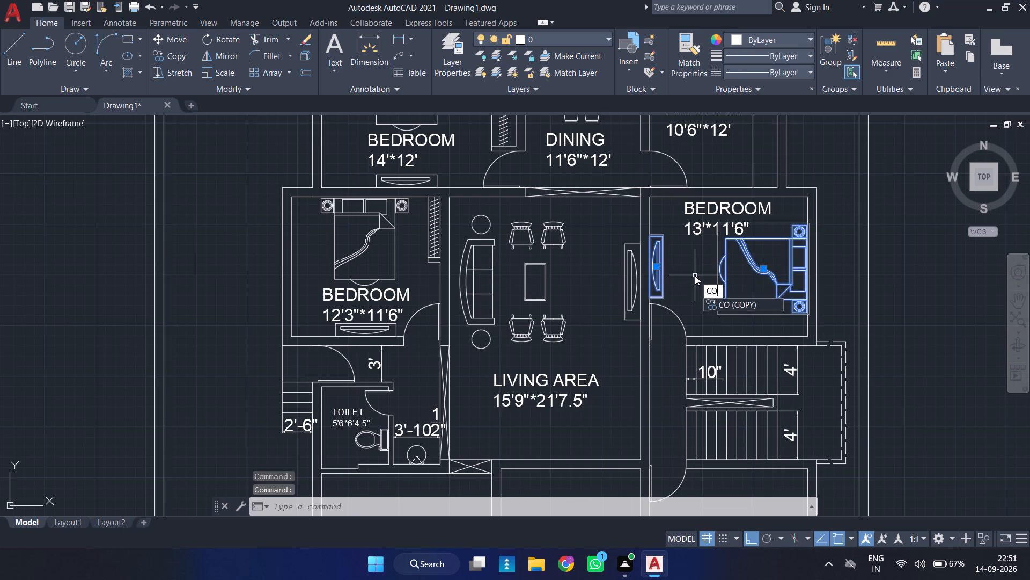
key("Return")
scroll(825, 266, "up", 3)
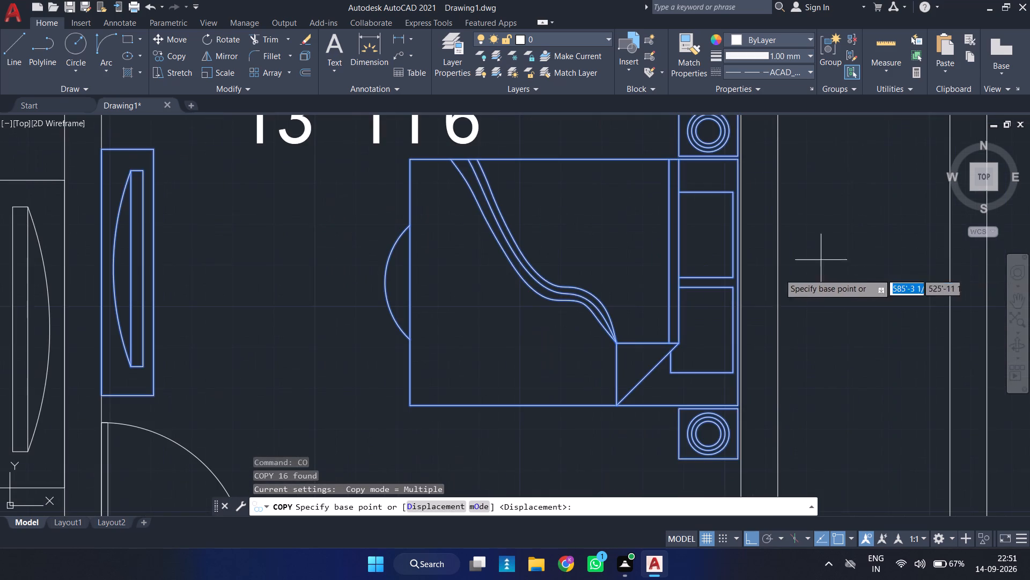
scroll(753, 284, "up", 1)
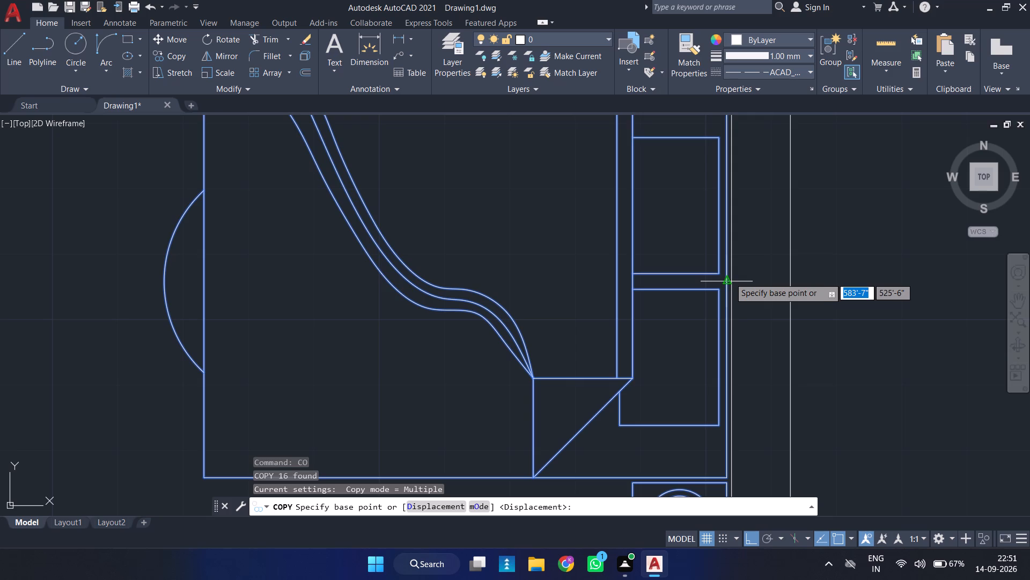
scroll(732, 280, "up", 3)
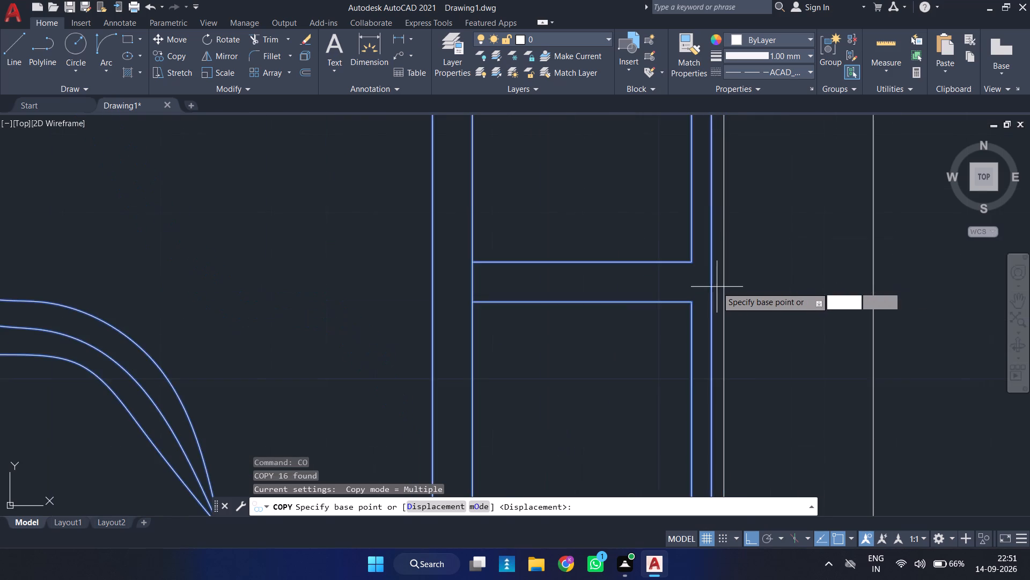
scroll(717, 287, "up", 1)
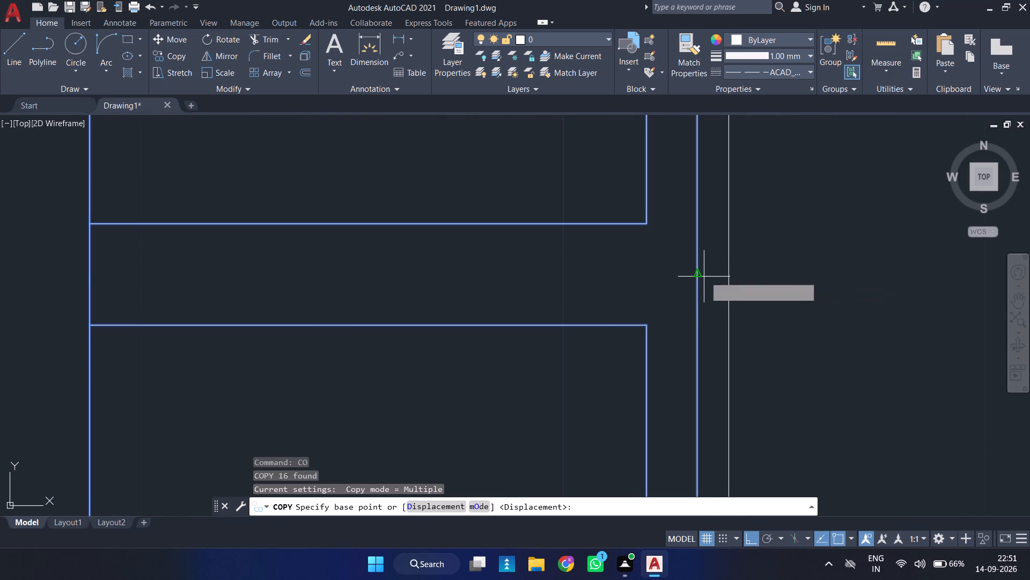
left_click(727, 275)
scroll(783, 247, "down", 4)
middle_click_drag(786, 307, 768, 144)
scroll(782, 230, "down", 4)
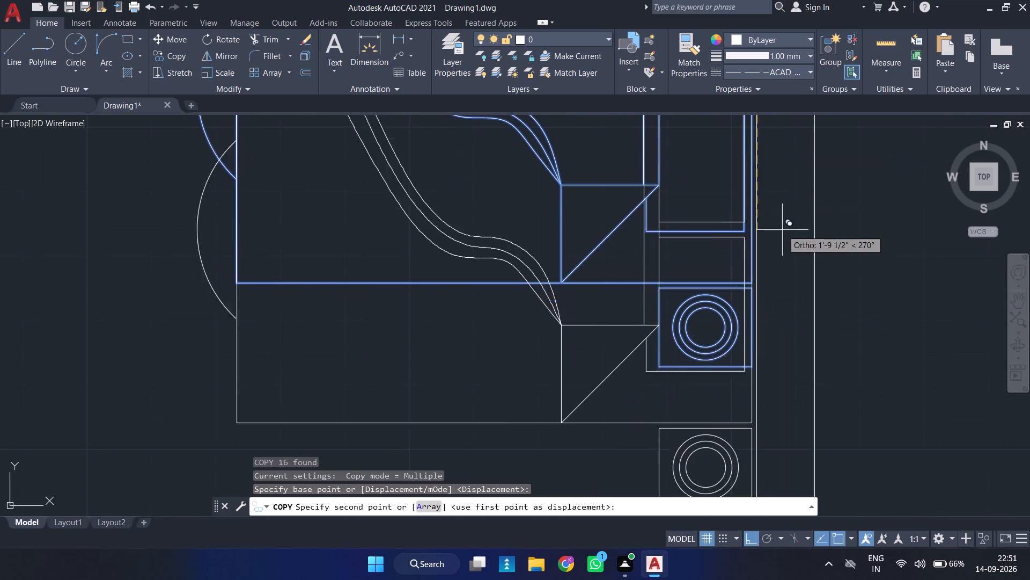
middle_click_drag(790, 335, 745, 214)
scroll(725, 357, "up", 2)
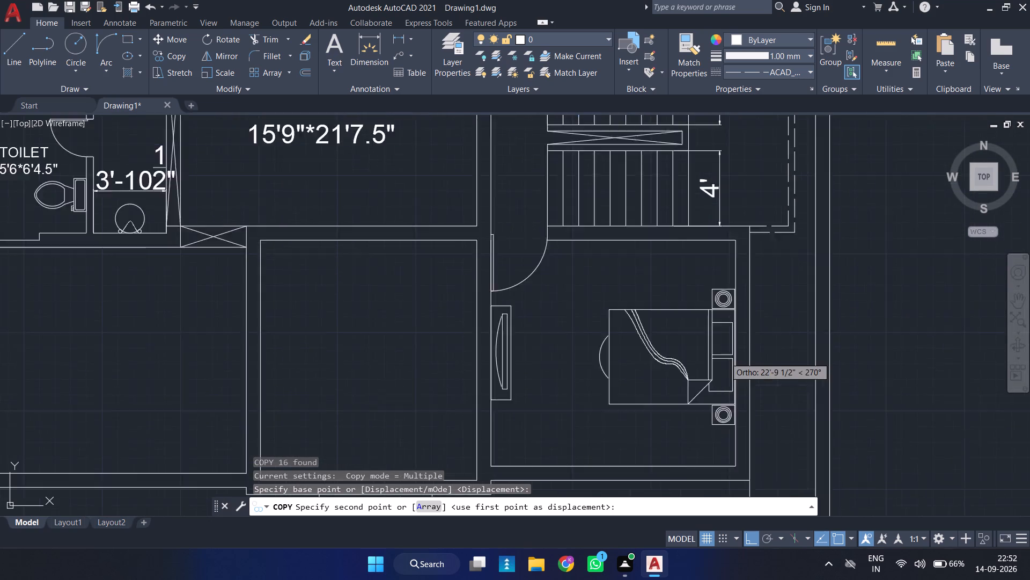
scroll(725, 357, "up", 1)
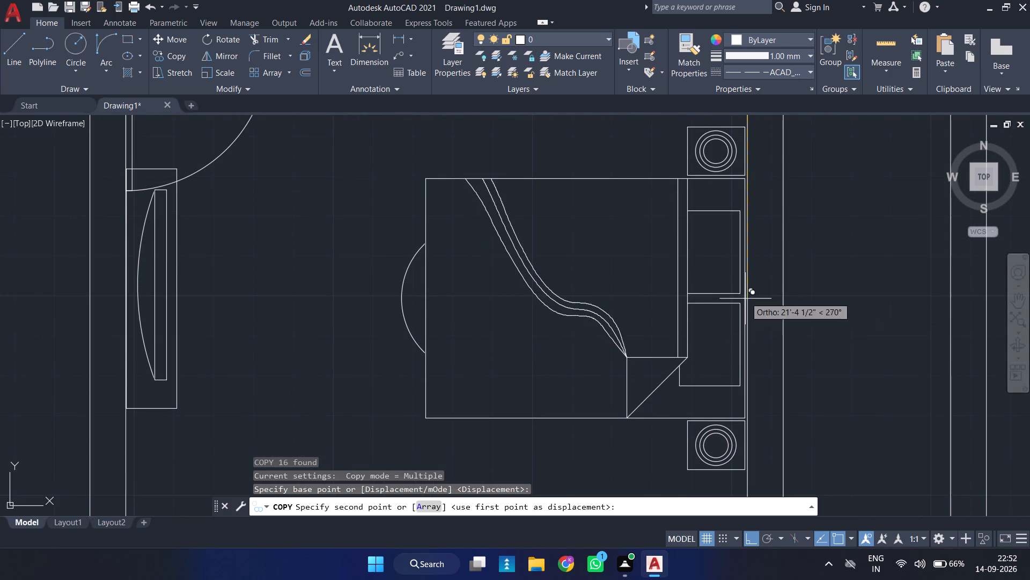
scroll(745, 231, "down", 3)
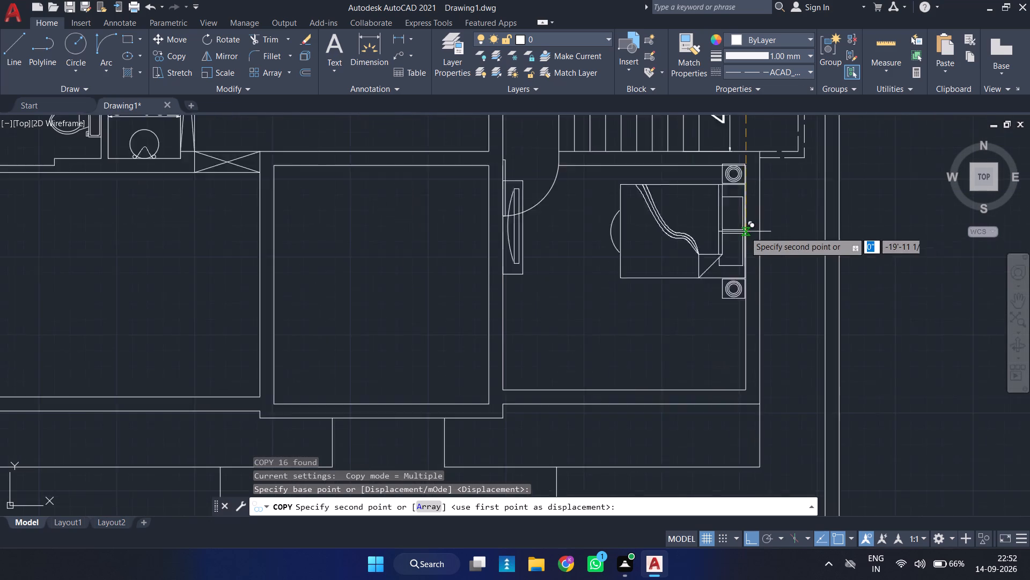
left_click(745, 260)
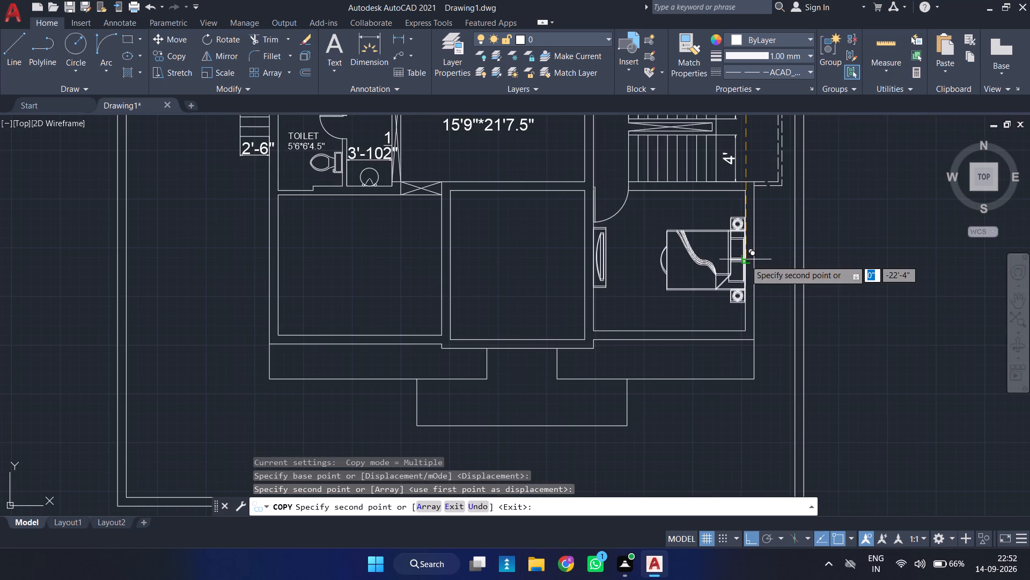
scroll(783, 266, "up", 3)
key("Escape")
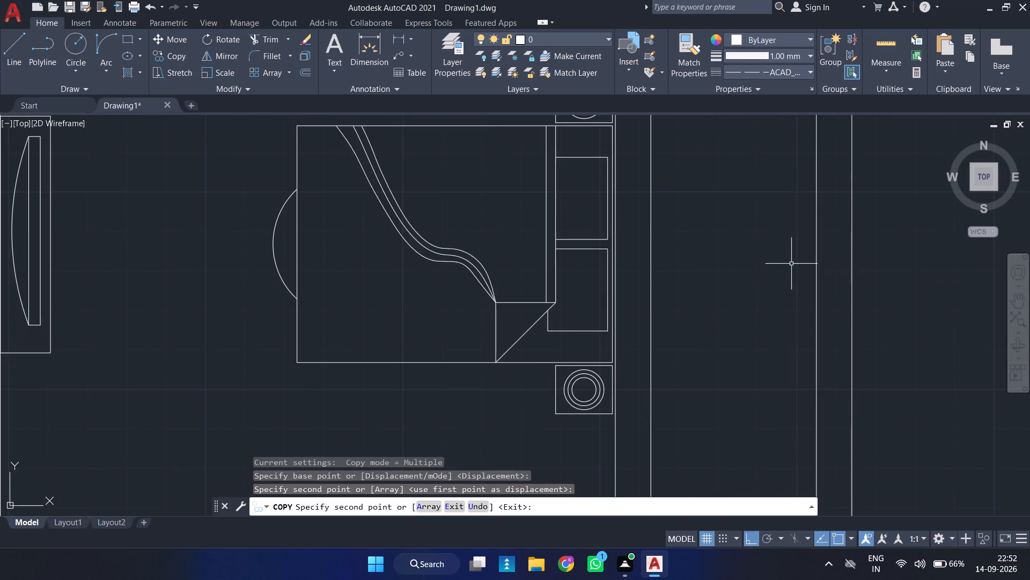
scroll(790, 260, "down", 3)
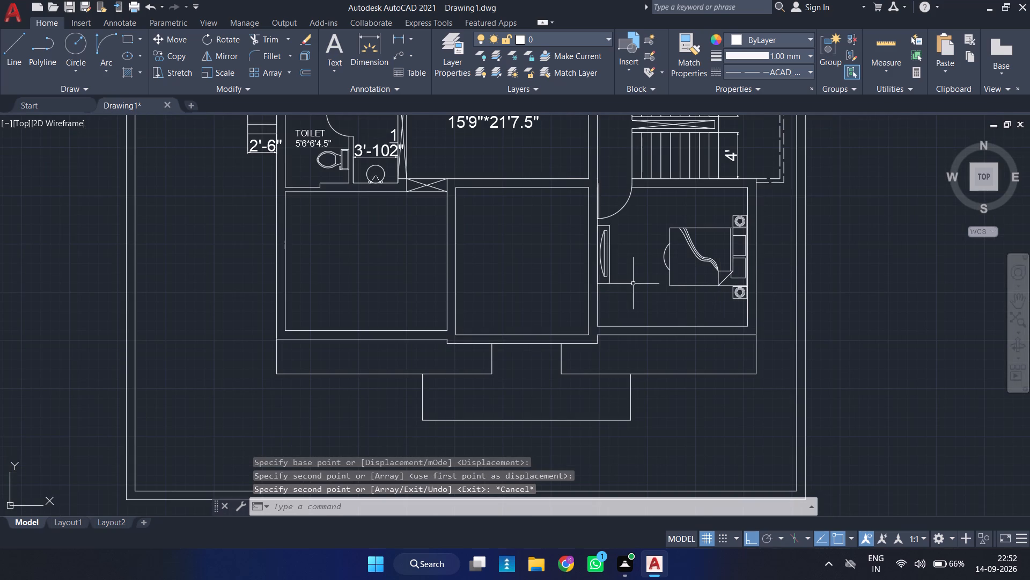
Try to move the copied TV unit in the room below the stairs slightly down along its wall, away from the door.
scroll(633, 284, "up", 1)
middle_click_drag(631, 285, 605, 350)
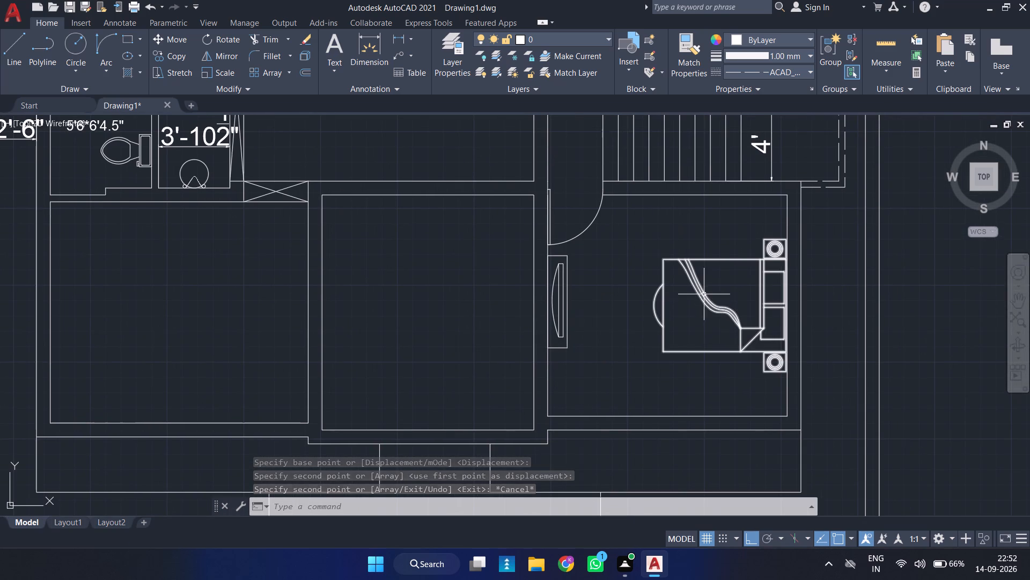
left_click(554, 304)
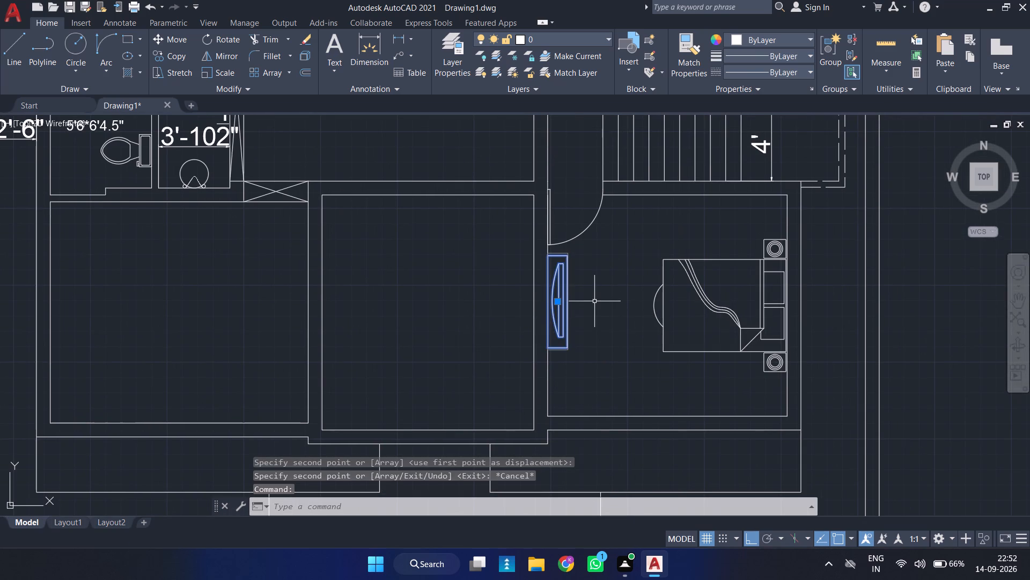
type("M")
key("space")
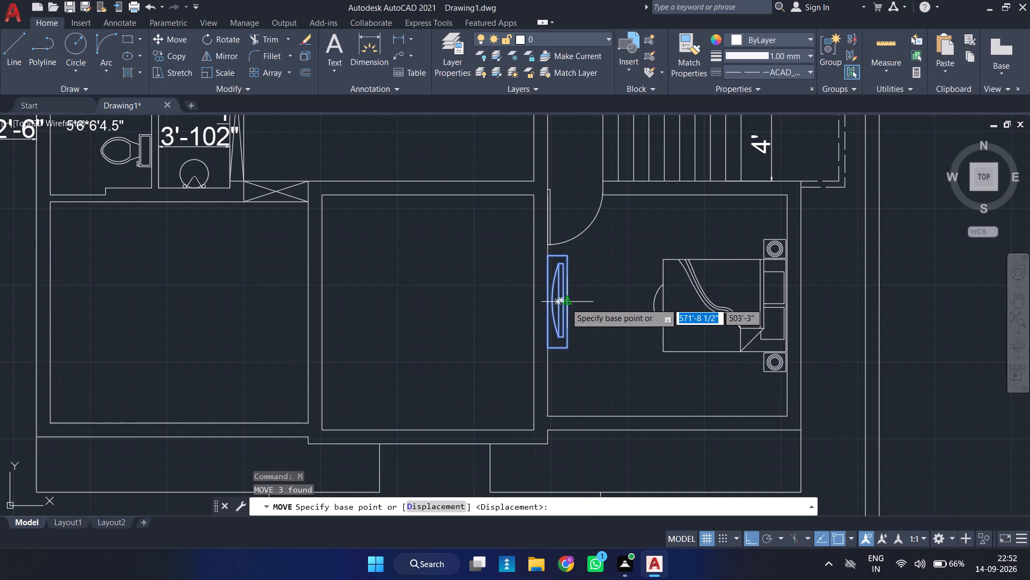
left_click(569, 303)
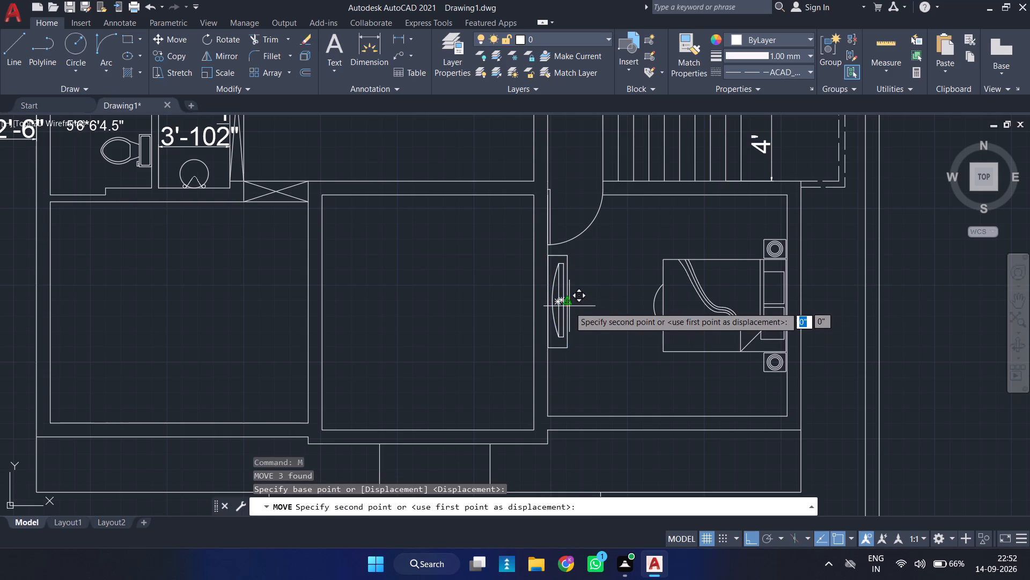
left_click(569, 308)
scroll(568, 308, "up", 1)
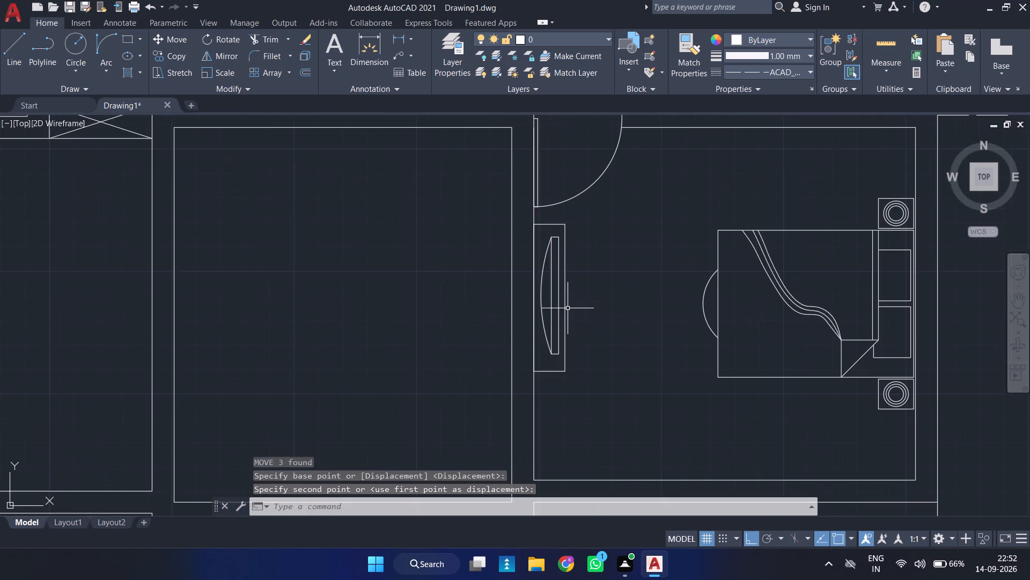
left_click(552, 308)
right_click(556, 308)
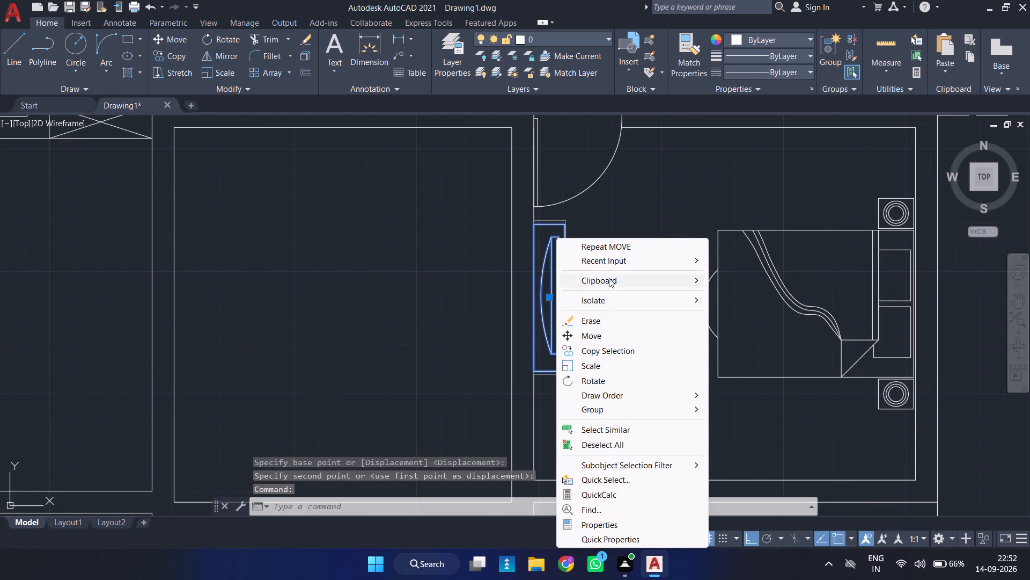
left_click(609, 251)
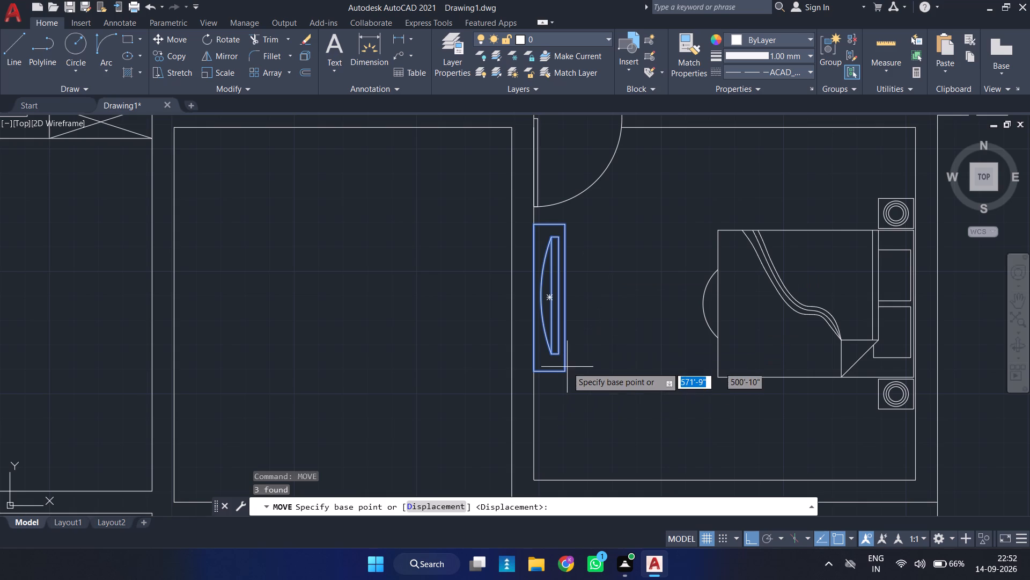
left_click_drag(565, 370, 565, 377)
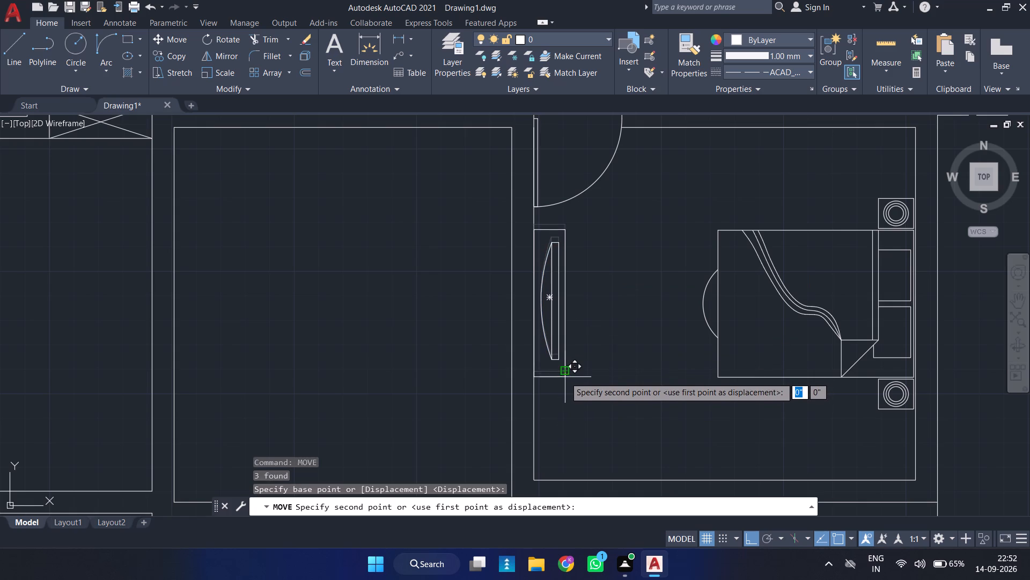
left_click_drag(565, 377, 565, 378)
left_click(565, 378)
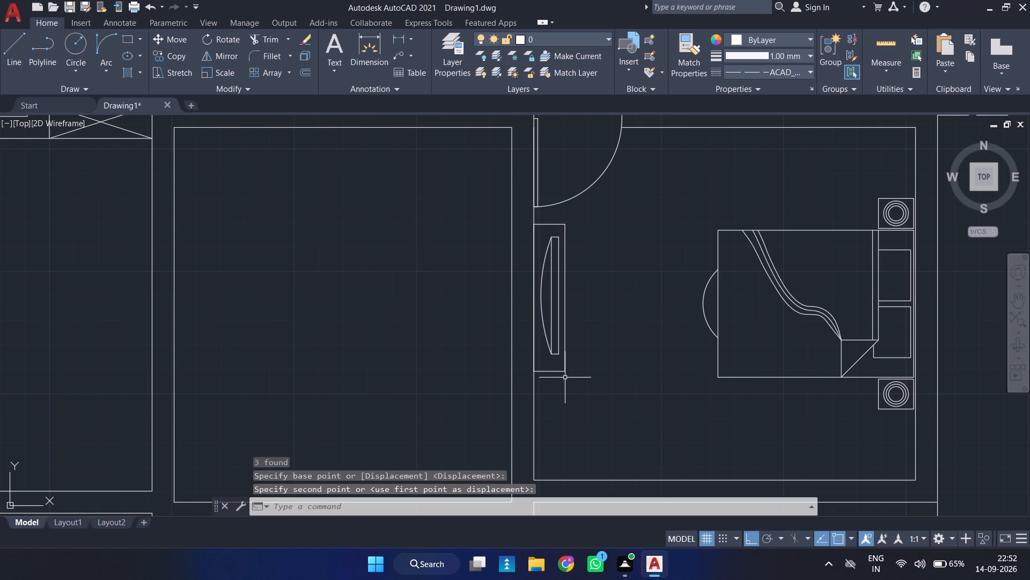
Copy the hatched wardrobe from the 12'3"*11'6" bedroom to the inner corner of the 13'*11'6" bedroom beside the staircase's outer end.
middle_click_drag(601, 353, 507, 286)
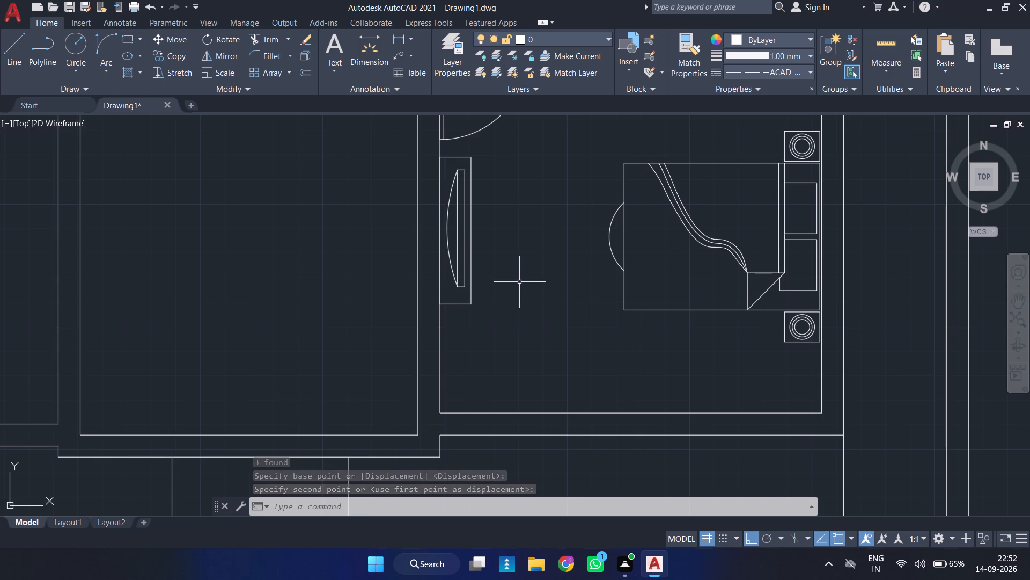
scroll(520, 281, "down", 2)
middle_click_drag(520, 279, 483, 410)
scroll(487, 335, "down", 2)
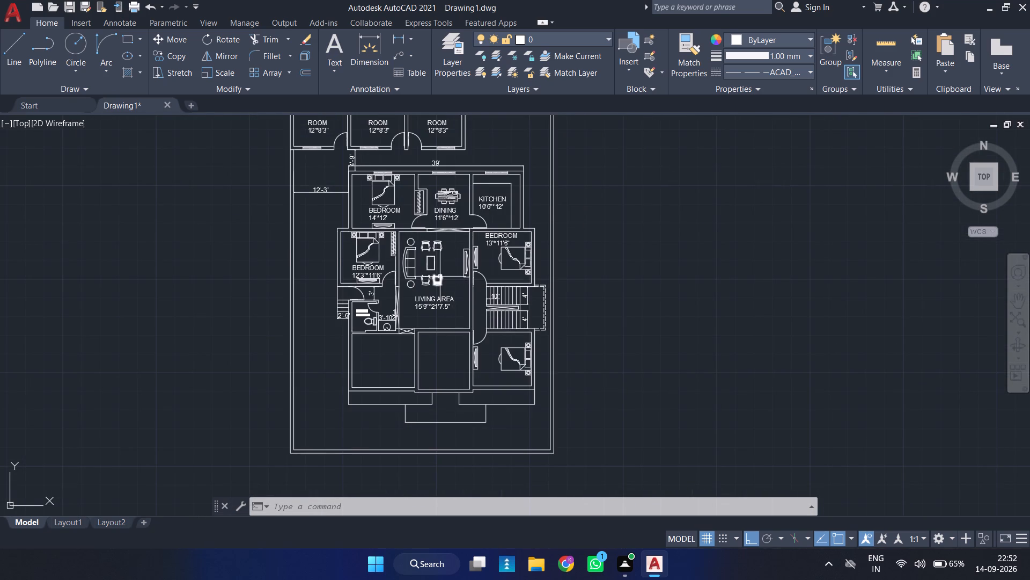
scroll(440, 277, "up", 1)
middle_click_drag(428, 313, 436, 292)
scroll(382, 216, "up", 2)
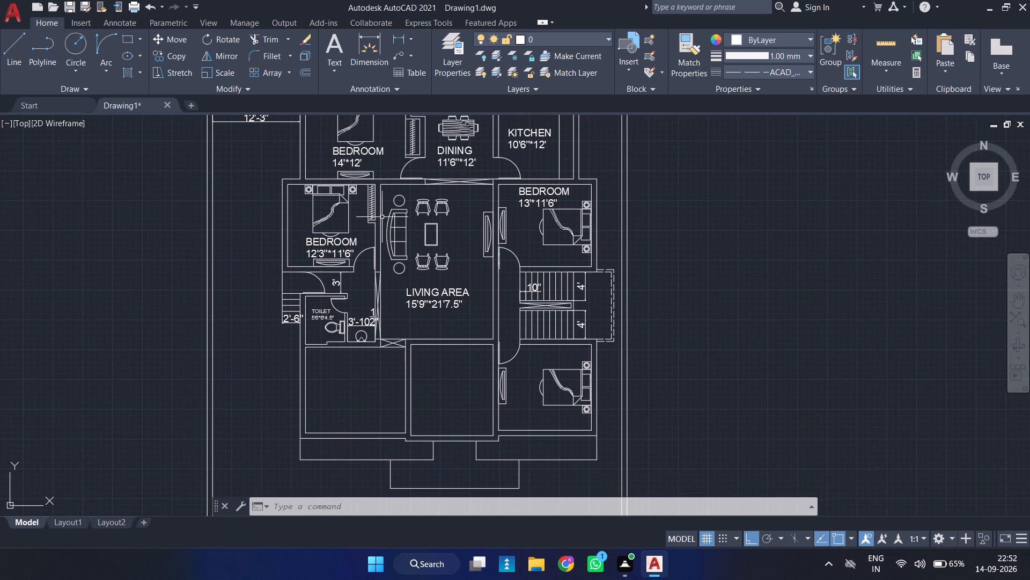
middle_click_drag(382, 207, 374, 318)
scroll(359, 313, "up", 2)
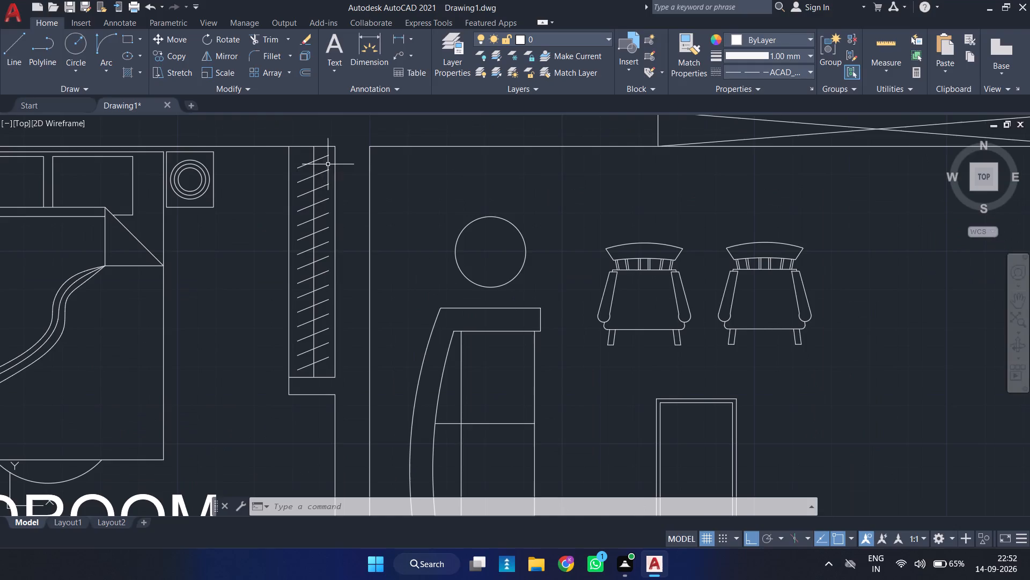
left_click(329, 153)
left_click(273, 126)
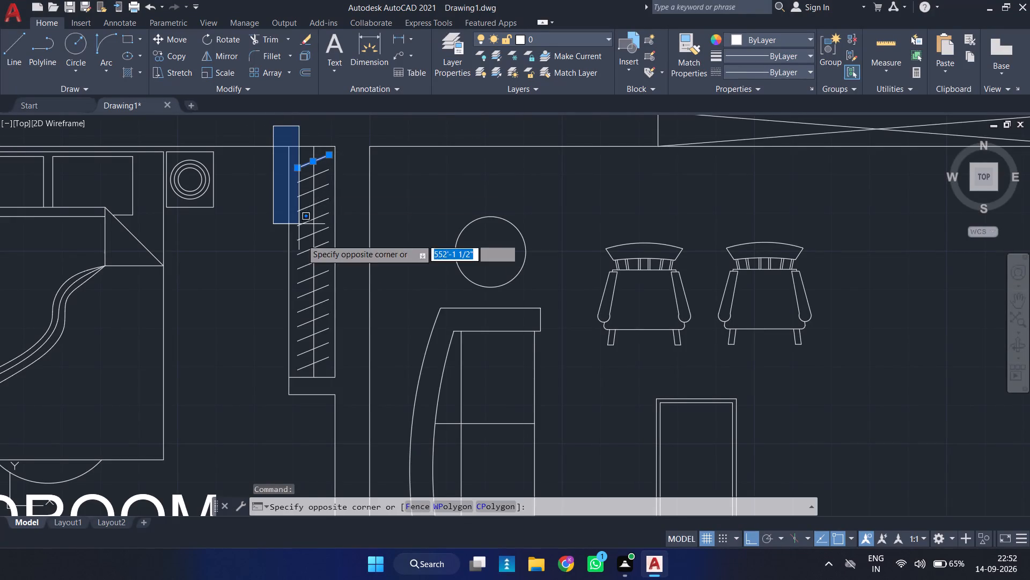
left_click(353, 384)
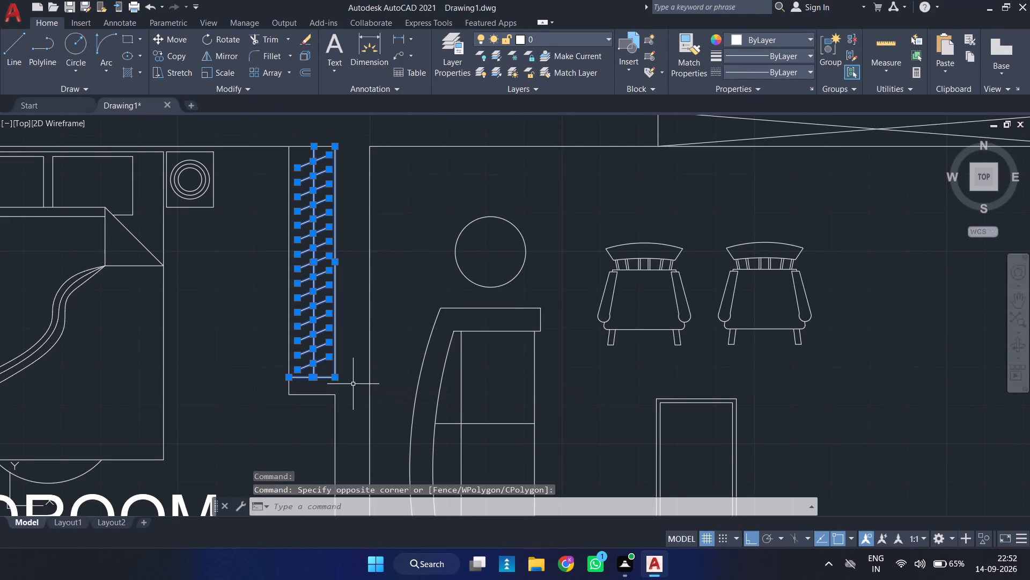
scroll(370, 235, "down", 1)
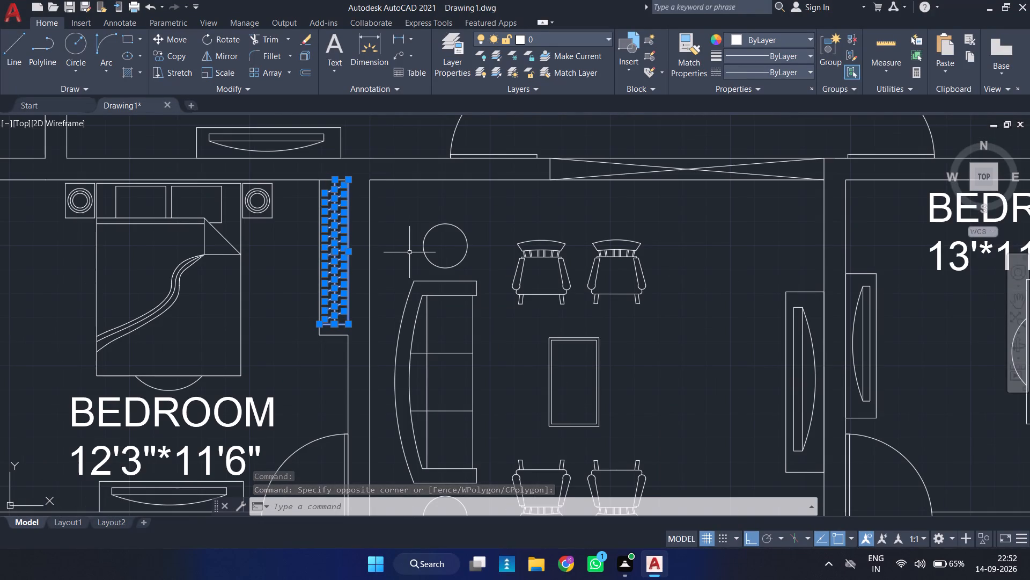
type("CO")
key("Return")
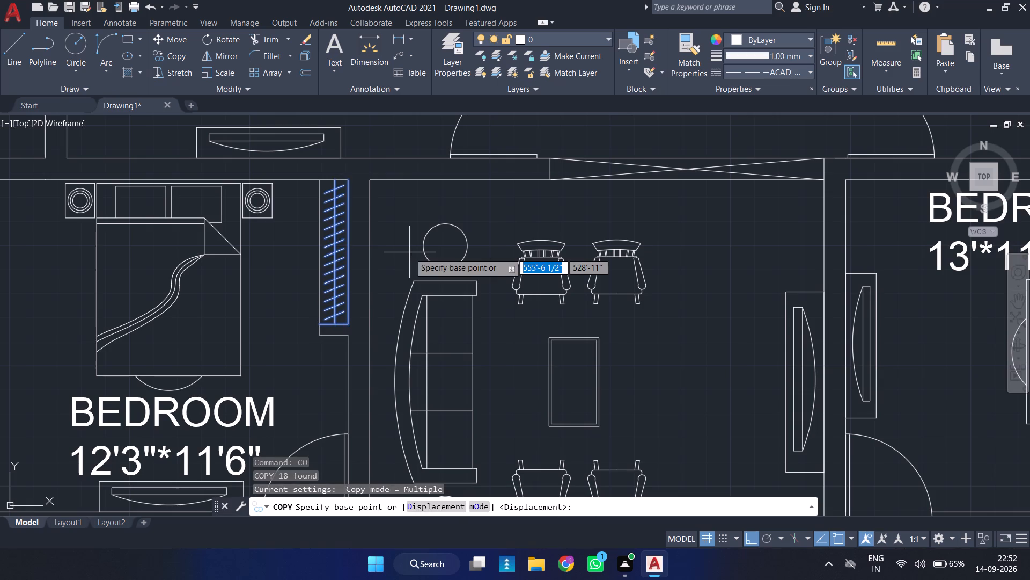
left_click(347, 178)
scroll(726, 224, "down", 2)
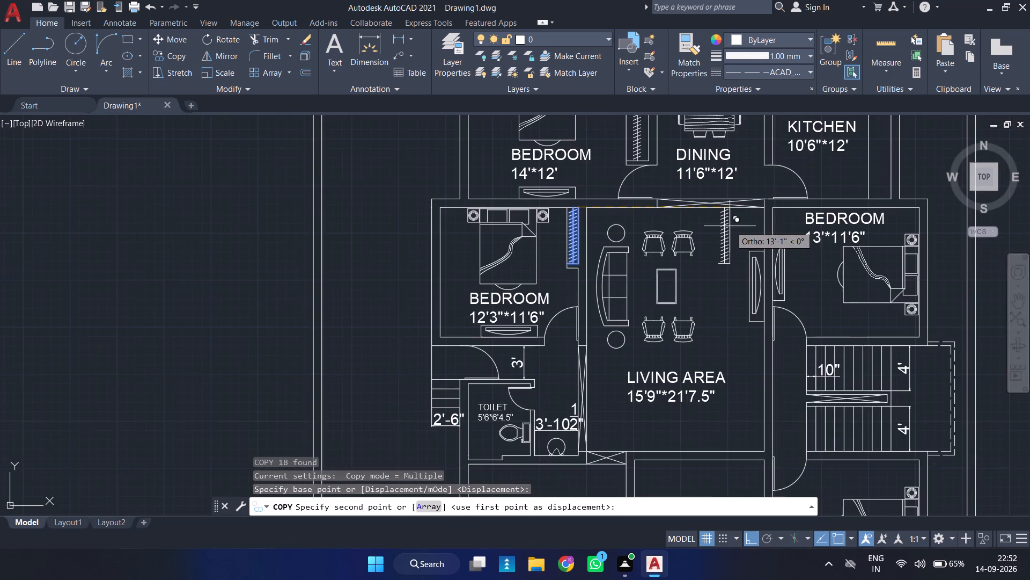
middle_click_drag(730, 228, 467, 191)
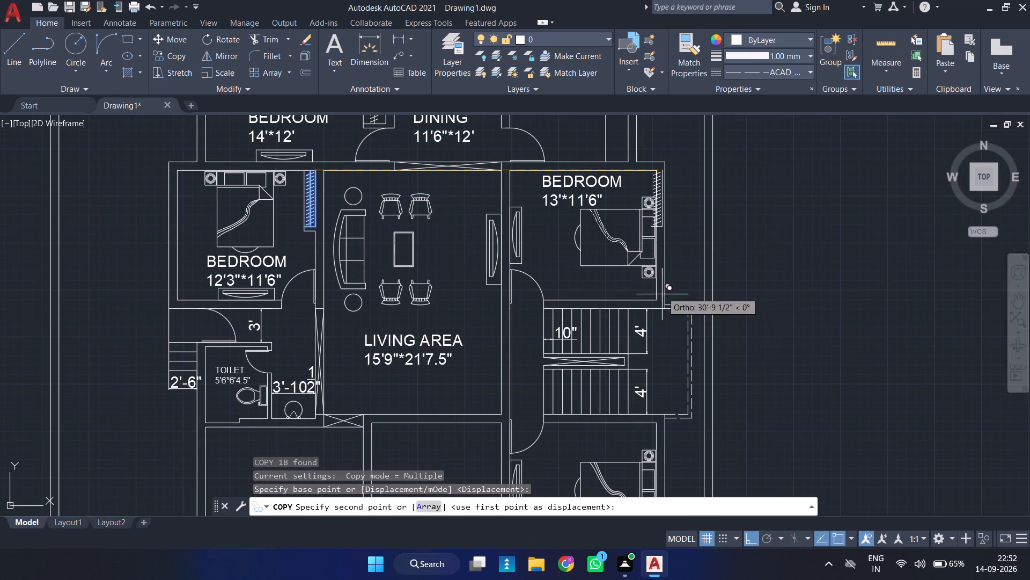
left_click(655, 303)
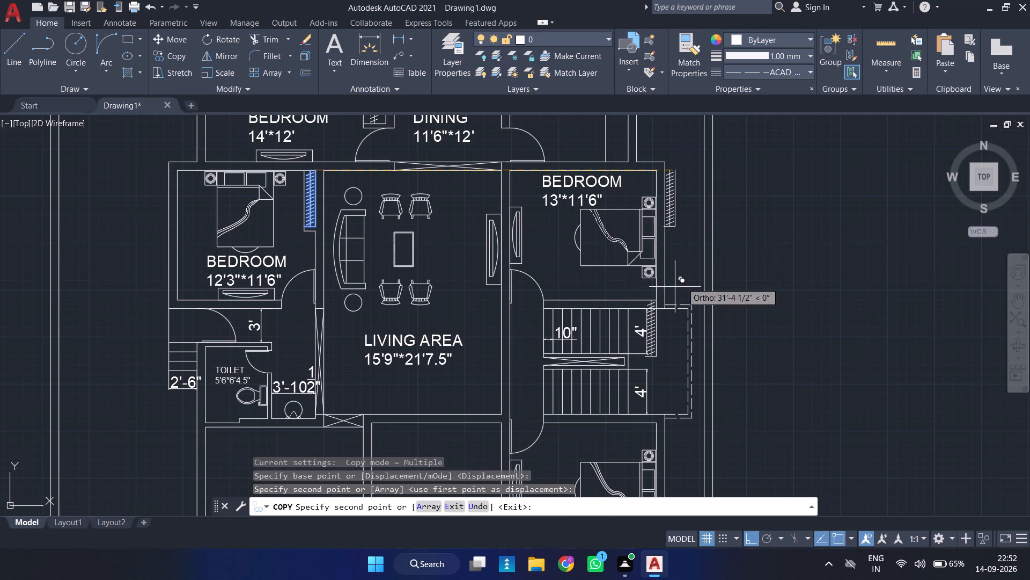
key("Escape")
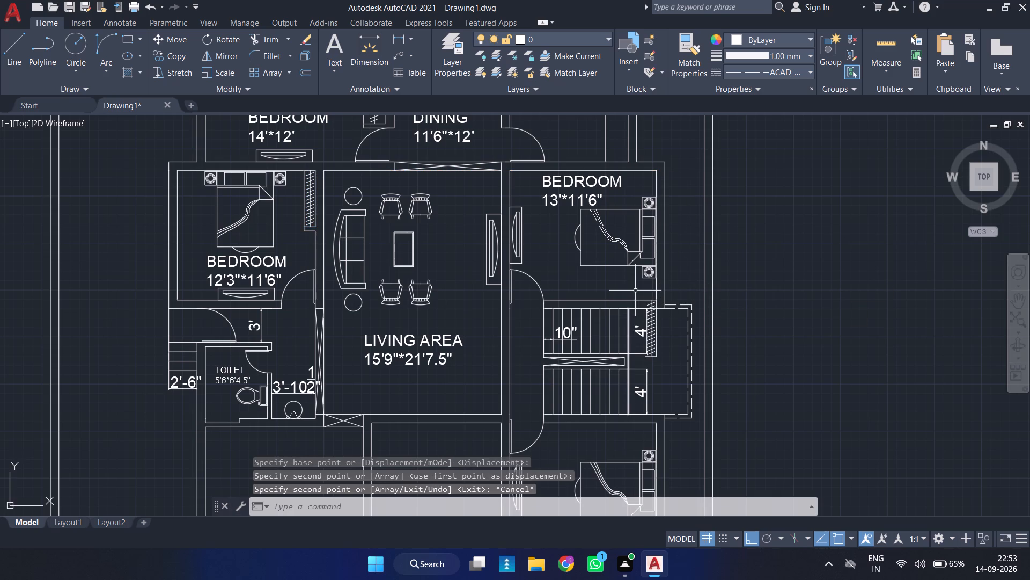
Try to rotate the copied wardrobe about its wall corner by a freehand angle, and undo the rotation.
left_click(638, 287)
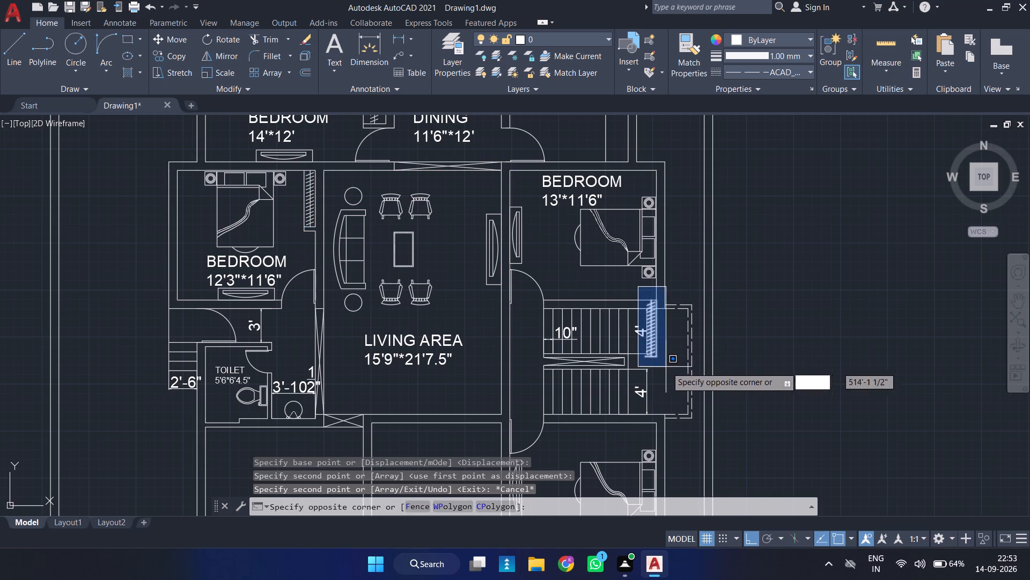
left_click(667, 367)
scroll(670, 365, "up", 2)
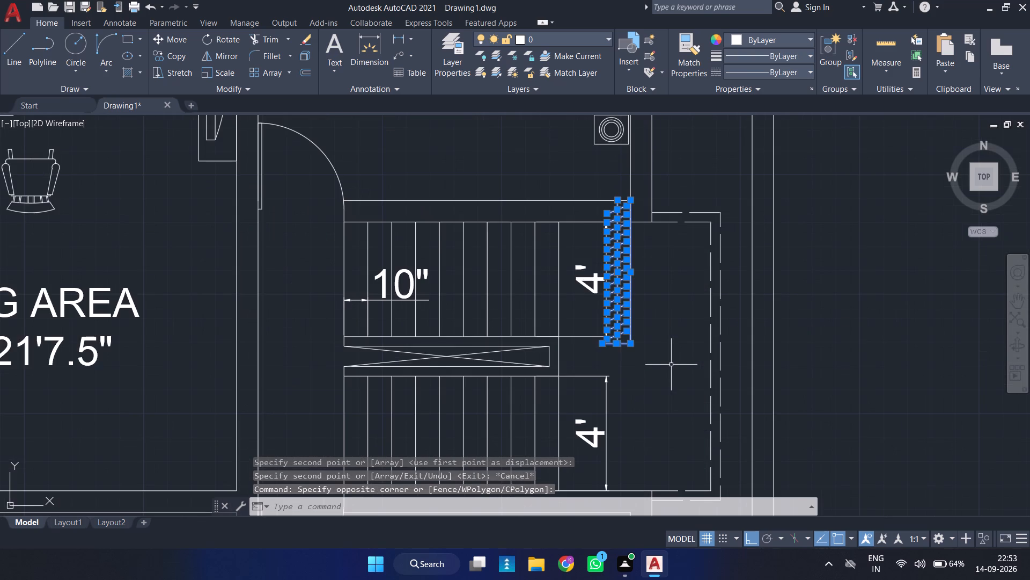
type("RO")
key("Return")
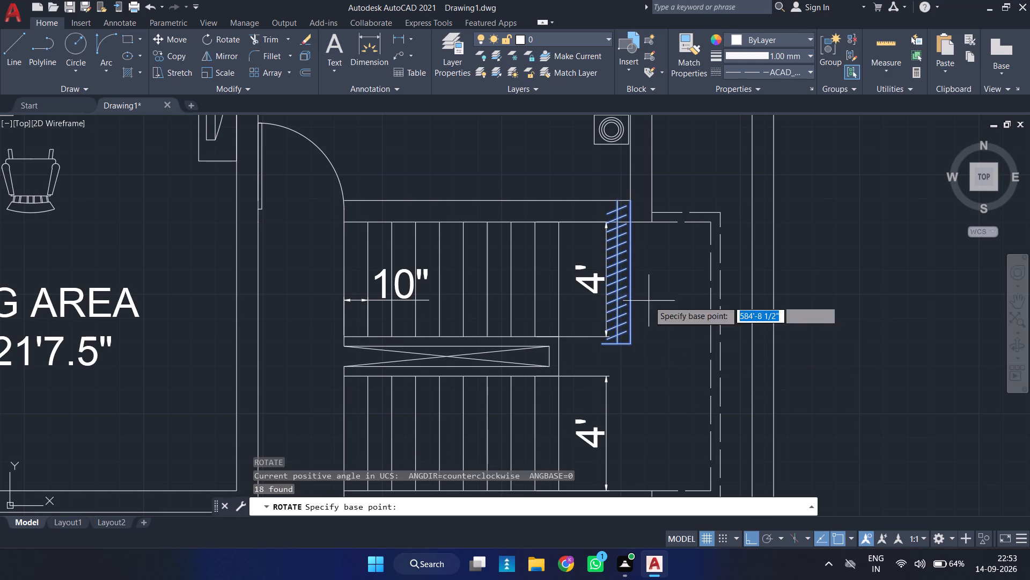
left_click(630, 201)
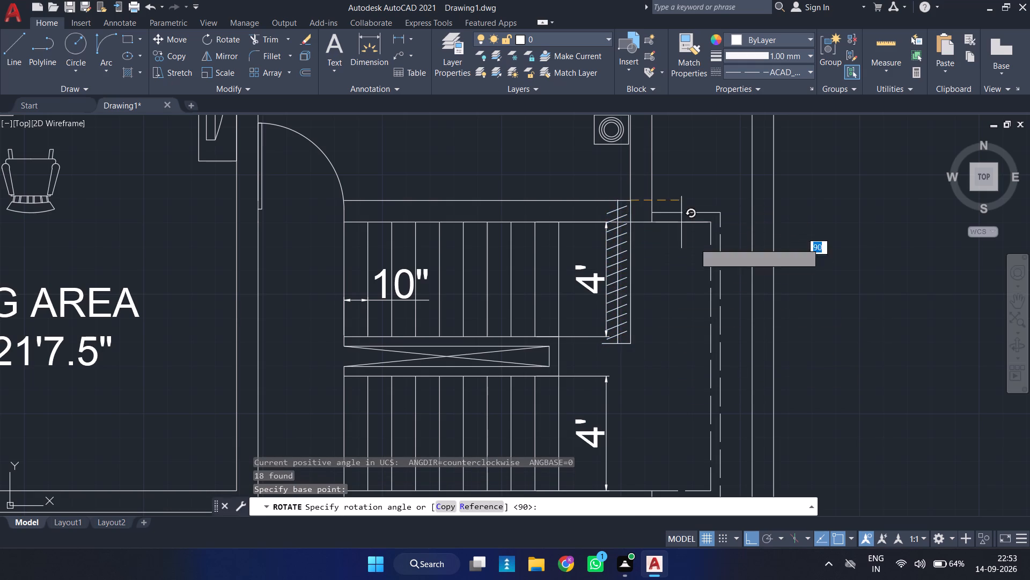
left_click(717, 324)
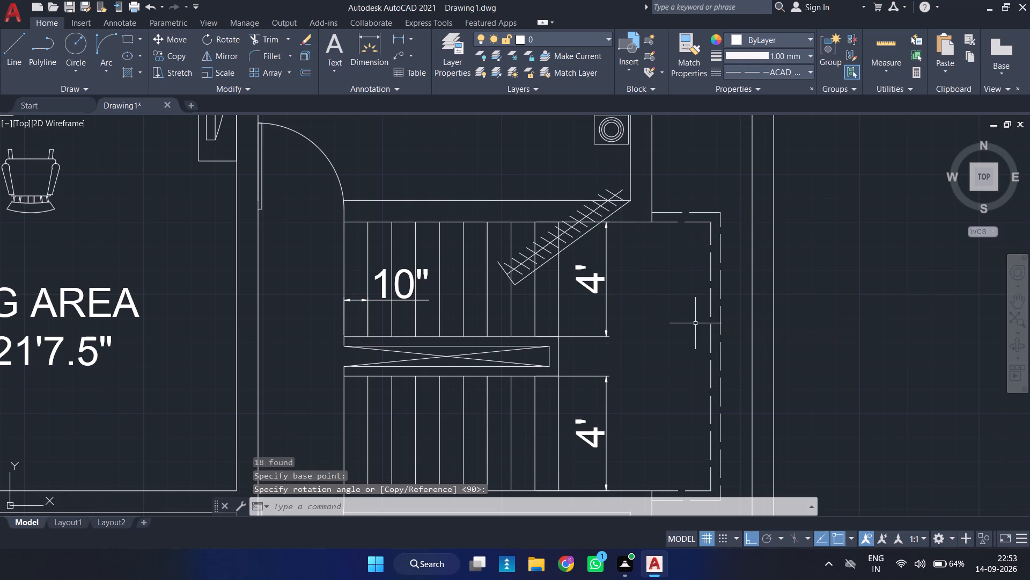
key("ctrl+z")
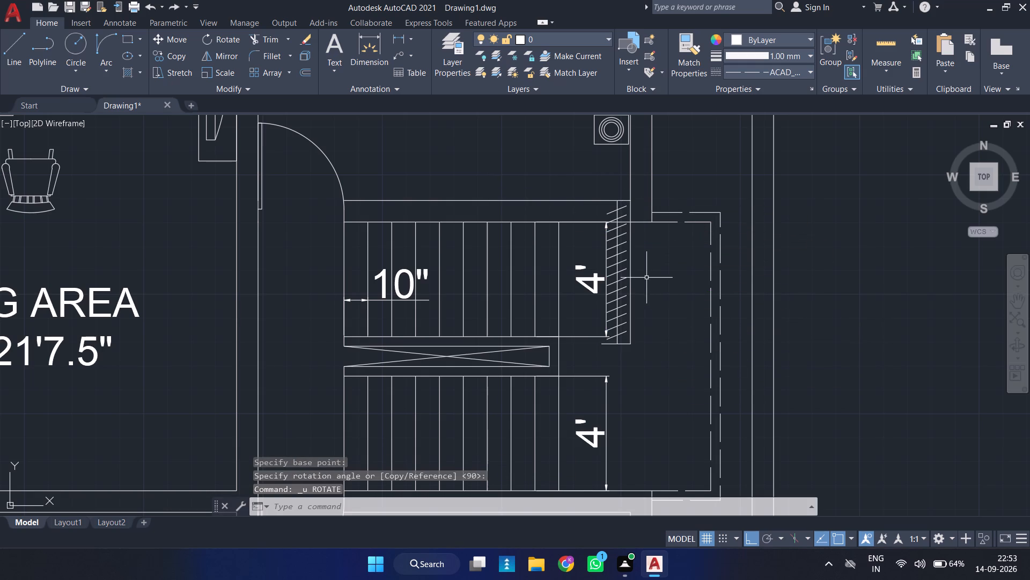
Rotate the copied wardrobe 90 degrees clockwise about its wall corner so it lies along the 13'*11'6" bedroom's staircase wall.
left_click(570, 160)
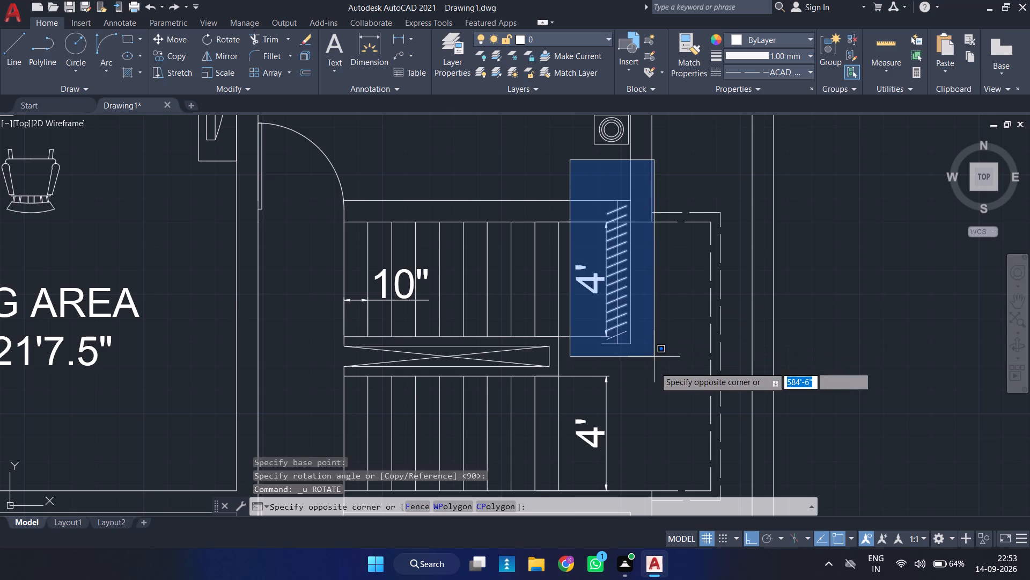
left_click(657, 371)
key("r")
key("o")
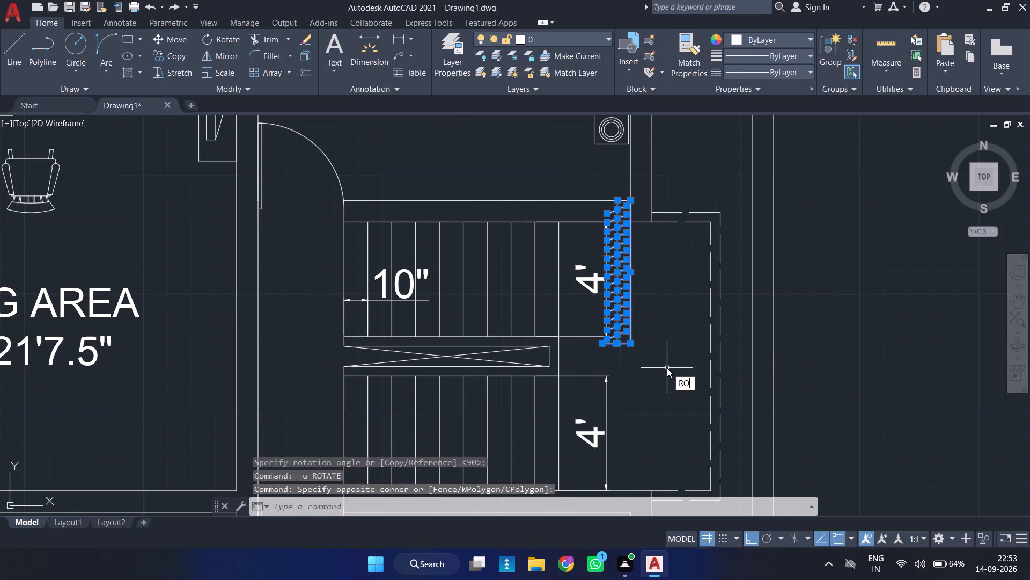
key("Return")
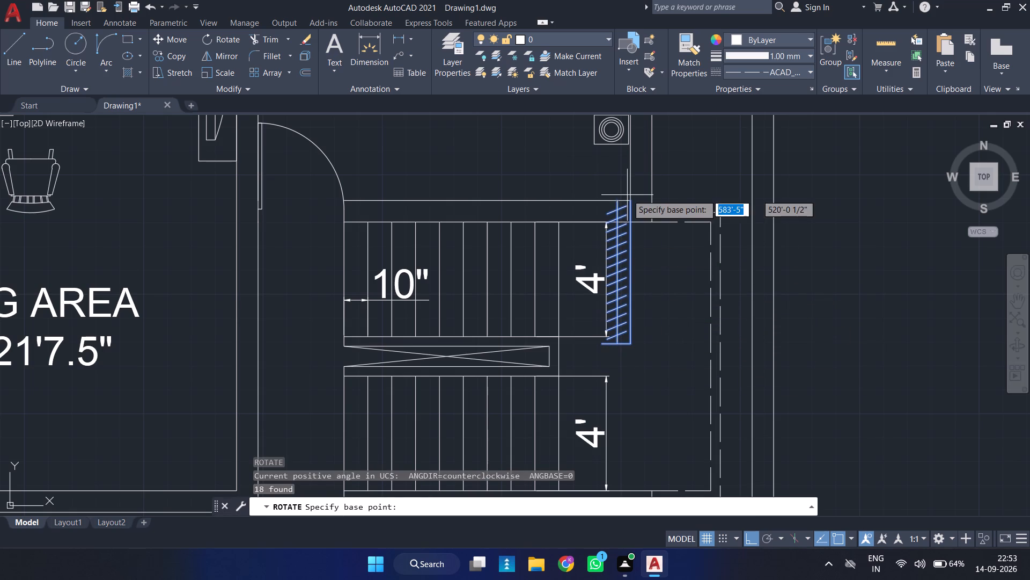
left_click(629, 200)
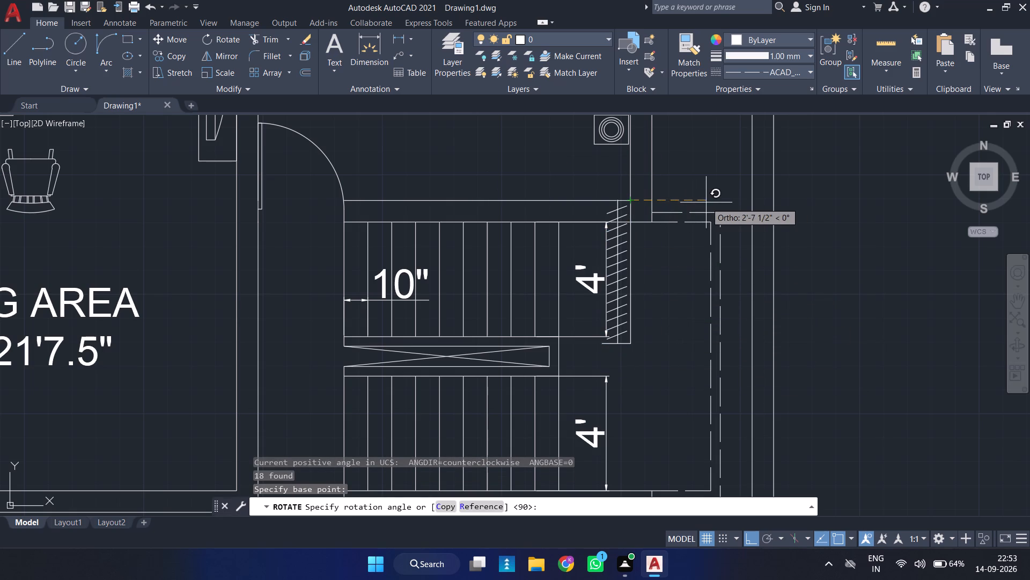
left_click(650, 340)
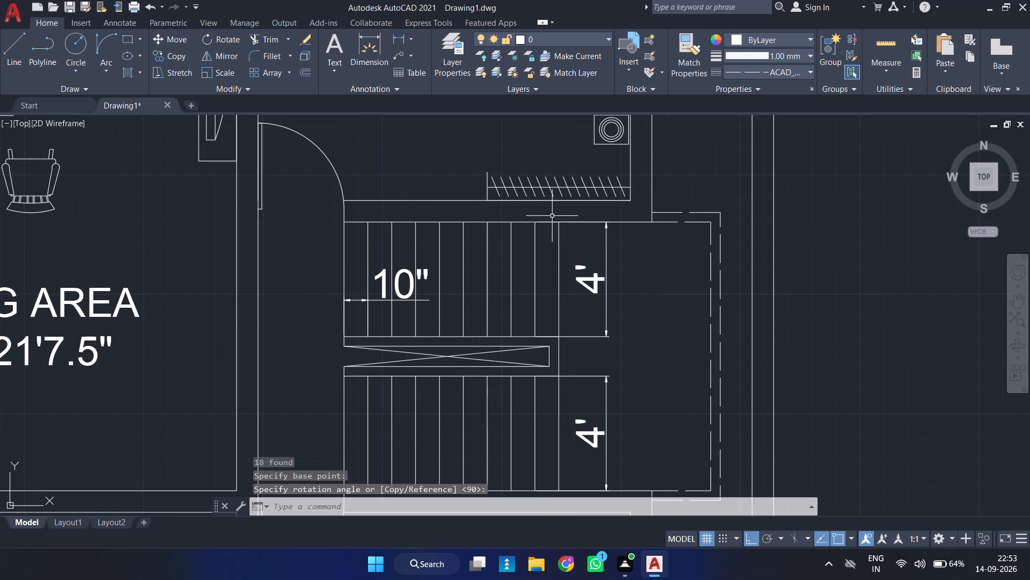
Copy the rotated wardrobe's wall-side line 1' up to its open front edge, aligning copies with the end line's tip.
middle_click_drag(551, 216, 512, 299)
scroll(518, 292, "up", 3)
left_click(510, 255)
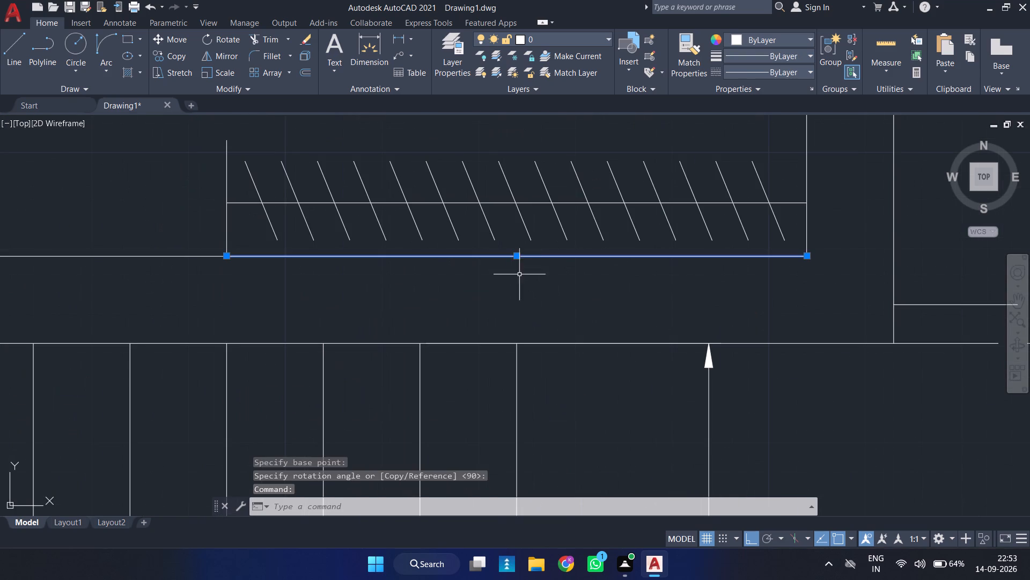
type("CO")
key("Return")
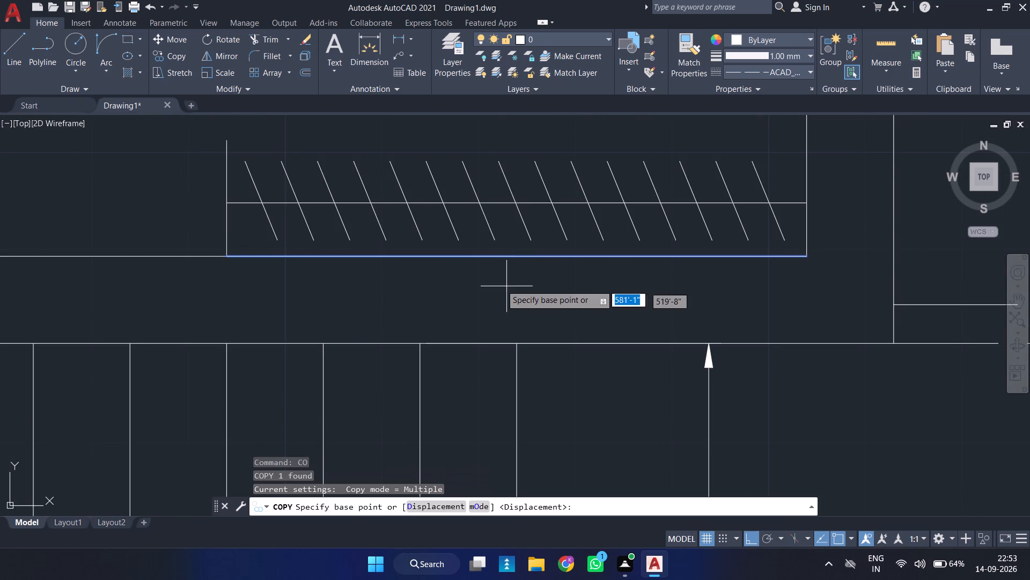
left_click(224, 257)
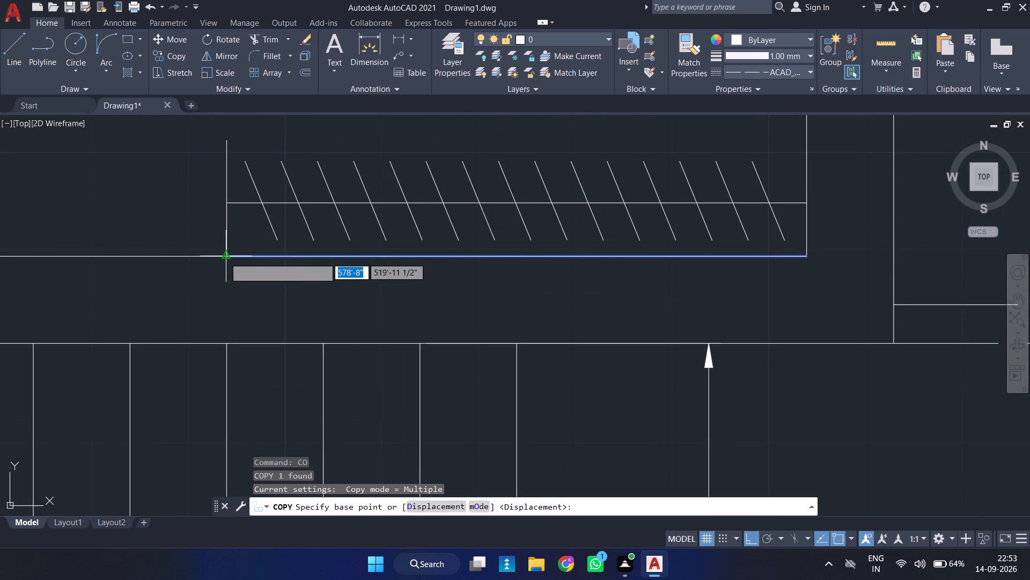
left_click(227, 137)
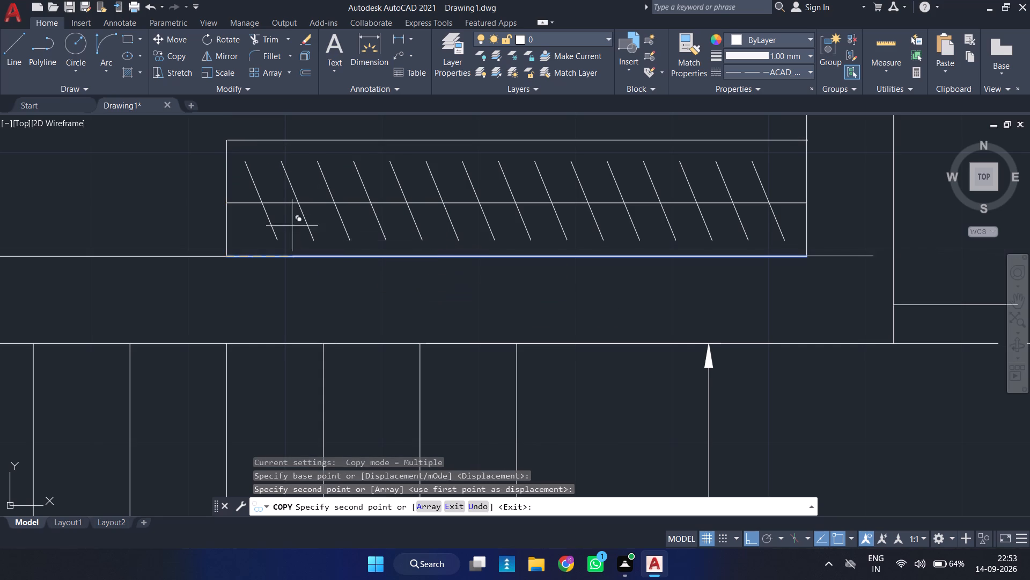
middle_click_drag(261, 212, 261, 310)
scroll(231, 243, "up", 2)
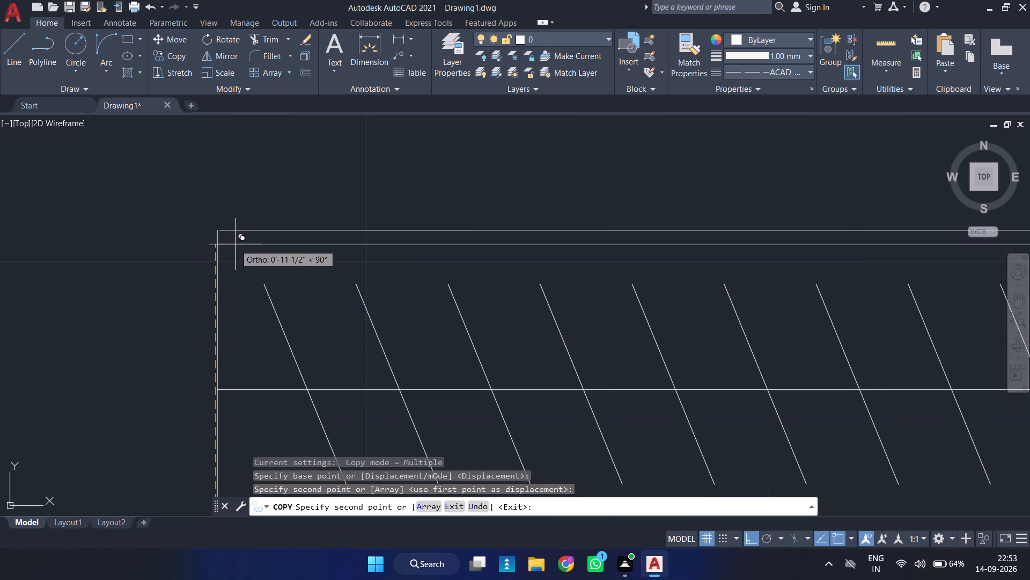
scroll(212, 227, "up", 5)
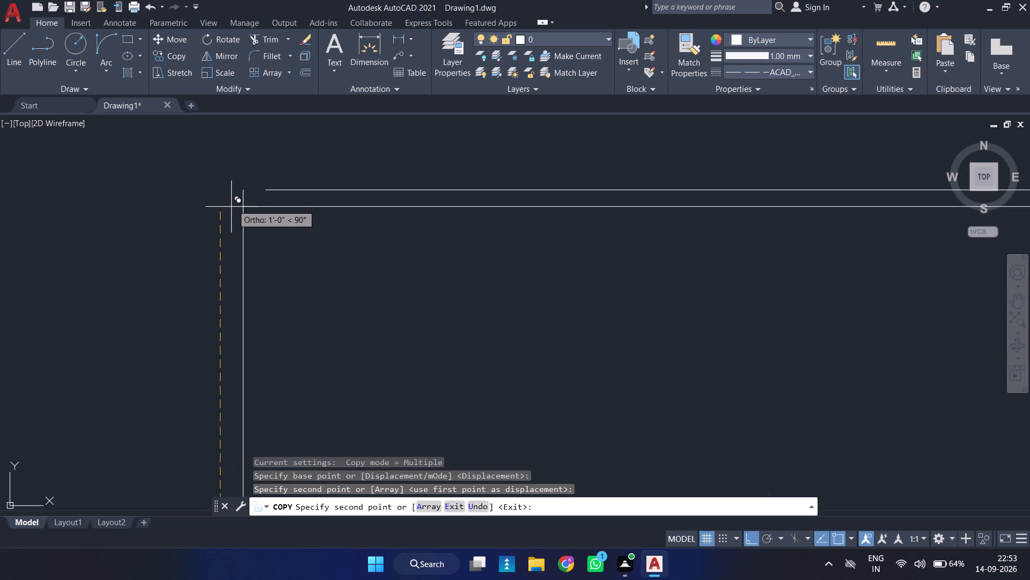
left_click(241, 191)
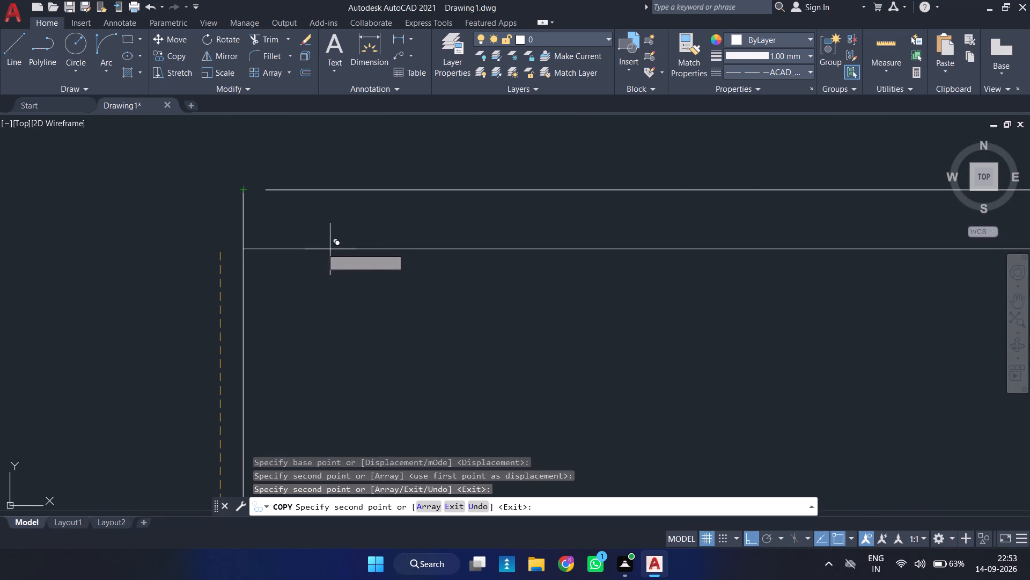
left_click(219, 190)
key("Escape")
Erase the two surplus front-edge line copies that overshoot the bedroom's outer wall line.
scroll(347, 251, "down", 4)
middle_click_drag(381, 265, 376, 270)
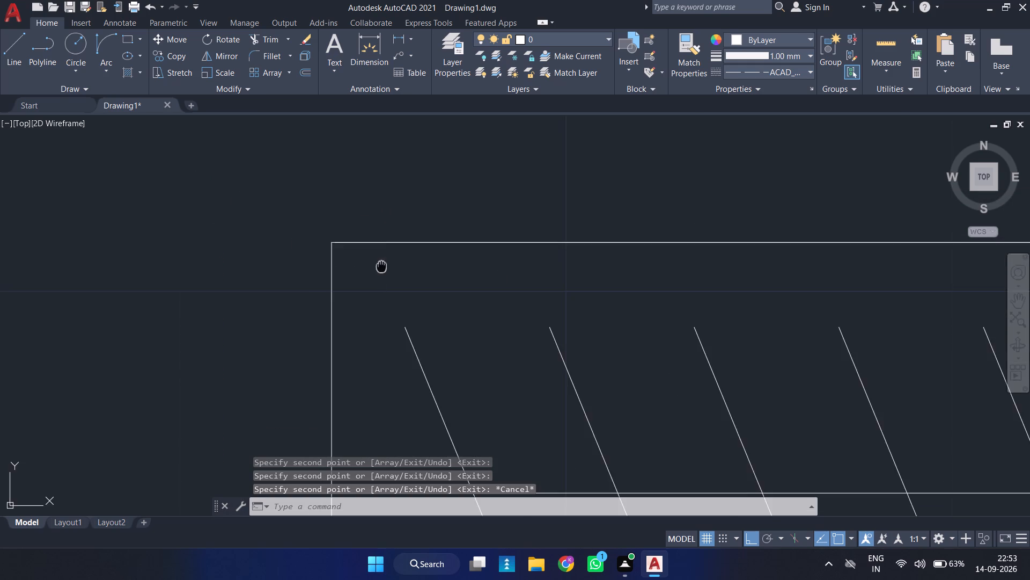
middle_click_drag(376, 270, 201, 278)
scroll(196, 277, "down", 3)
scroll(432, 280, "down", 3)
middle_click_drag(546, 300, 267, 306)
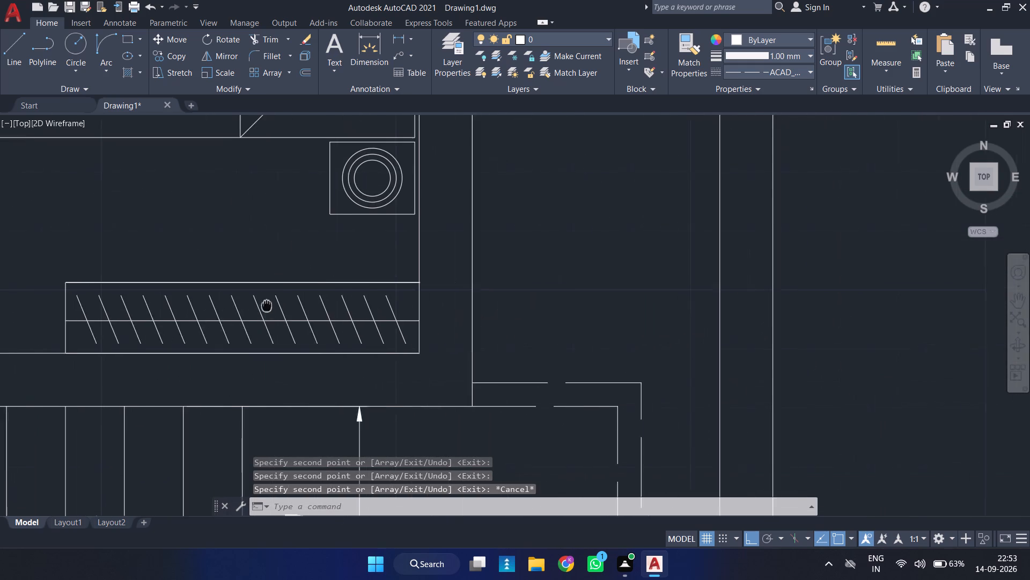
scroll(421, 272, "up", 3)
scroll(375, 306, "up", 7)
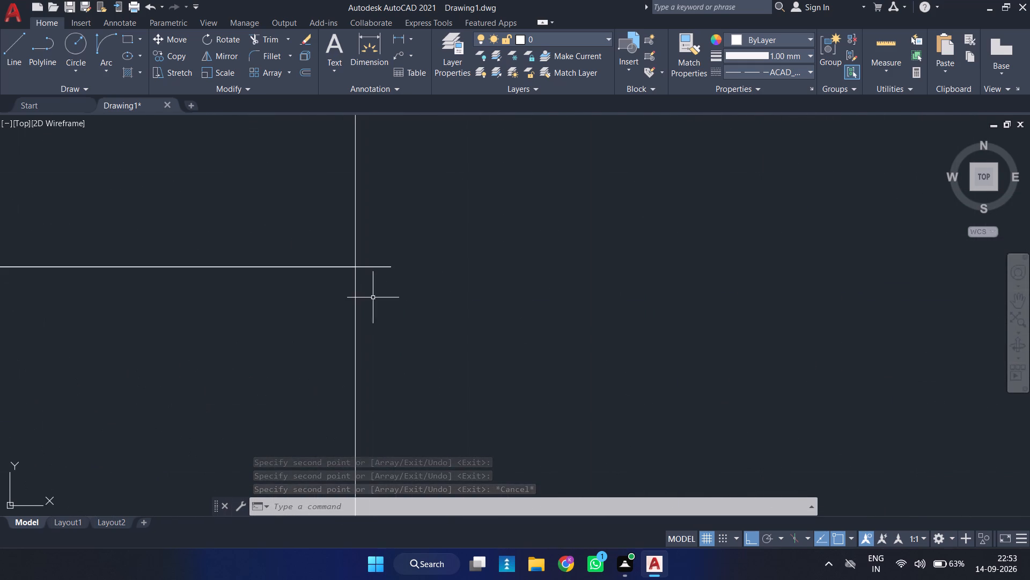
left_click_drag(408, 220, 408, 227)
left_click(381, 308)
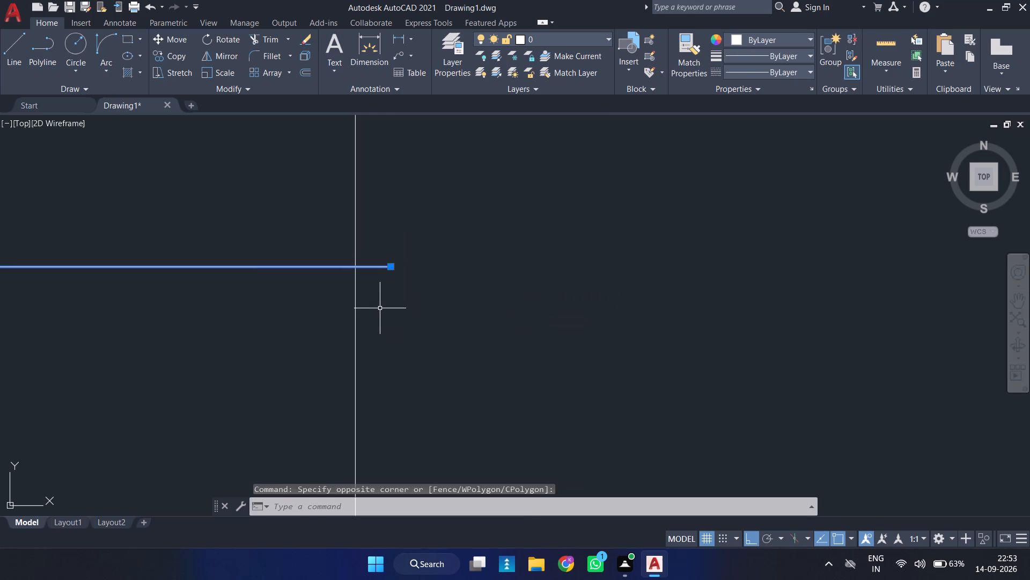
key("Delete")
scroll(417, 291, "down", 6)
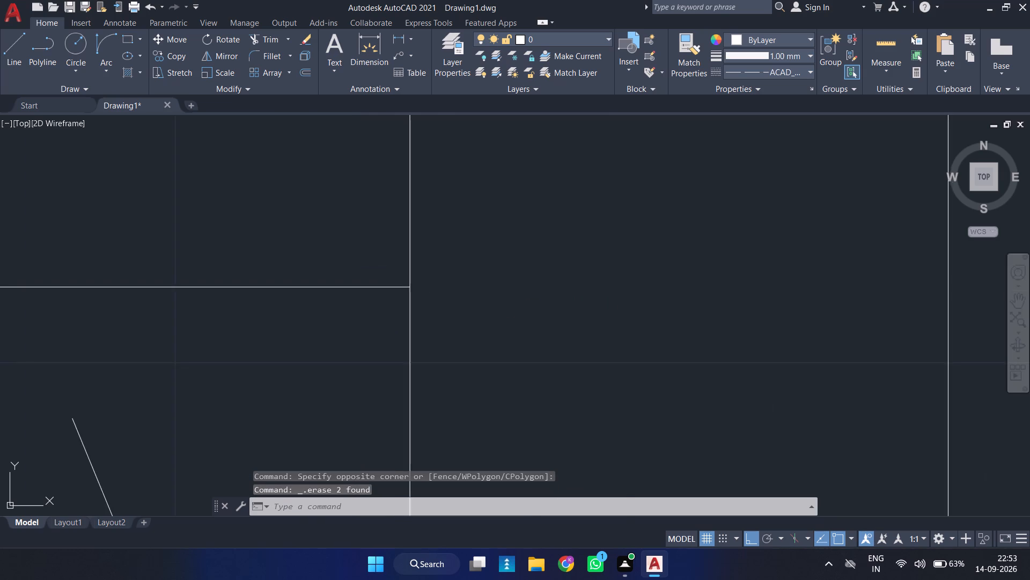
Erase the rotated wardrobe's separate back line lying along the 13'*11'6" bedroom's staircase wall.
scroll(416, 304, "down", 3)
scroll(389, 353, "down", 2)
scroll(334, 371, "up", 3)
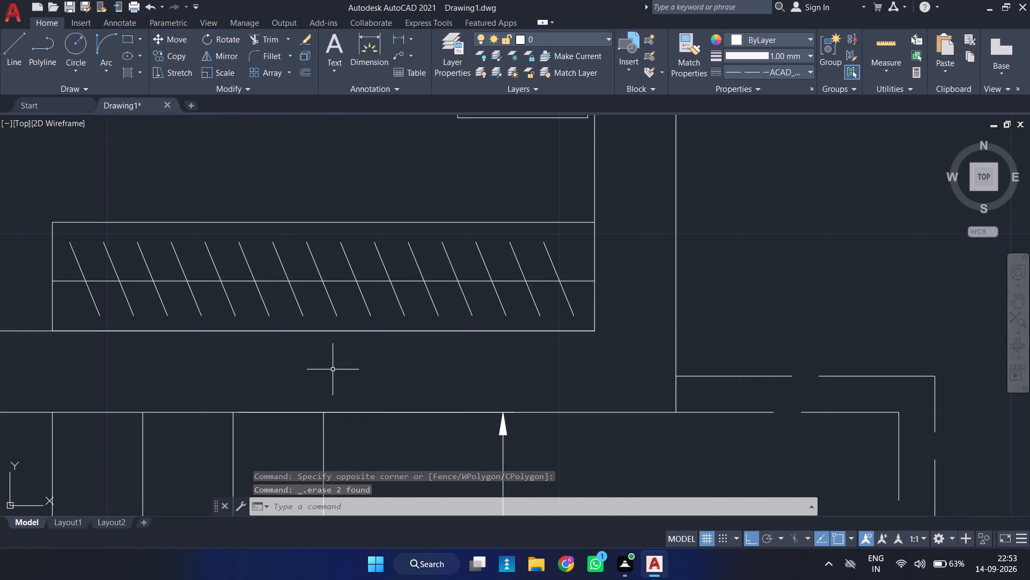
left_click(329, 330)
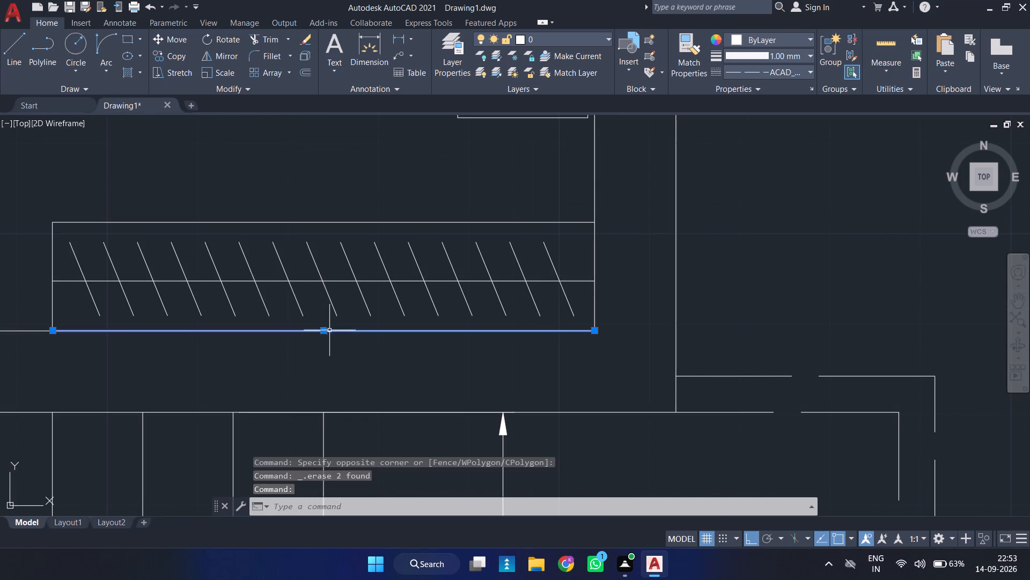
key("Delete")
Copy the whole wardrobe from its wall corner to the matching outer corner of the unlabelled bedroom south of the staircase.
scroll(341, 327, "down", 1)
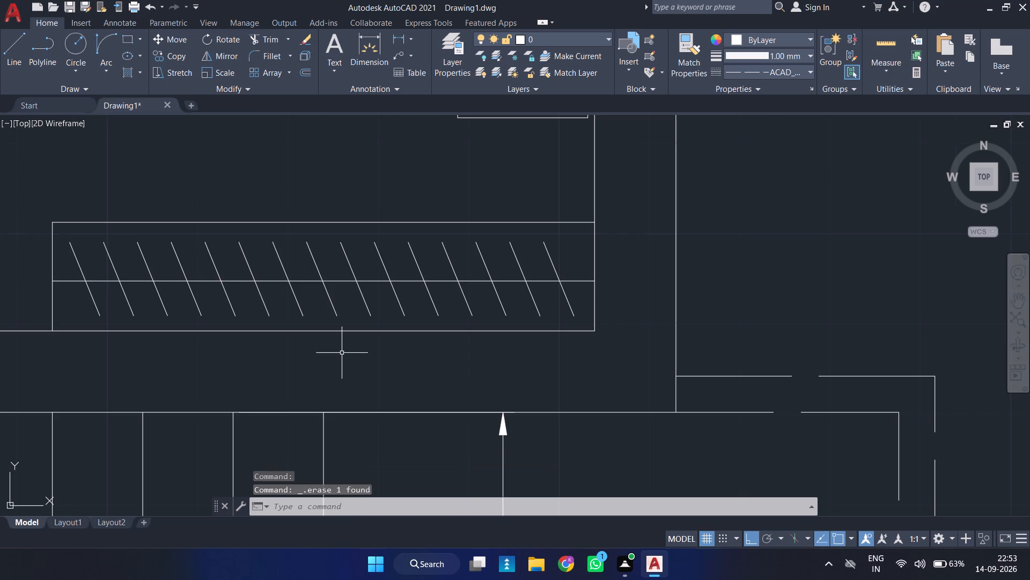
scroll(341, 333, "down", 4)
middle_click_drag(339, 327, 336, 313)
scroll(272, 286, "up", 3)
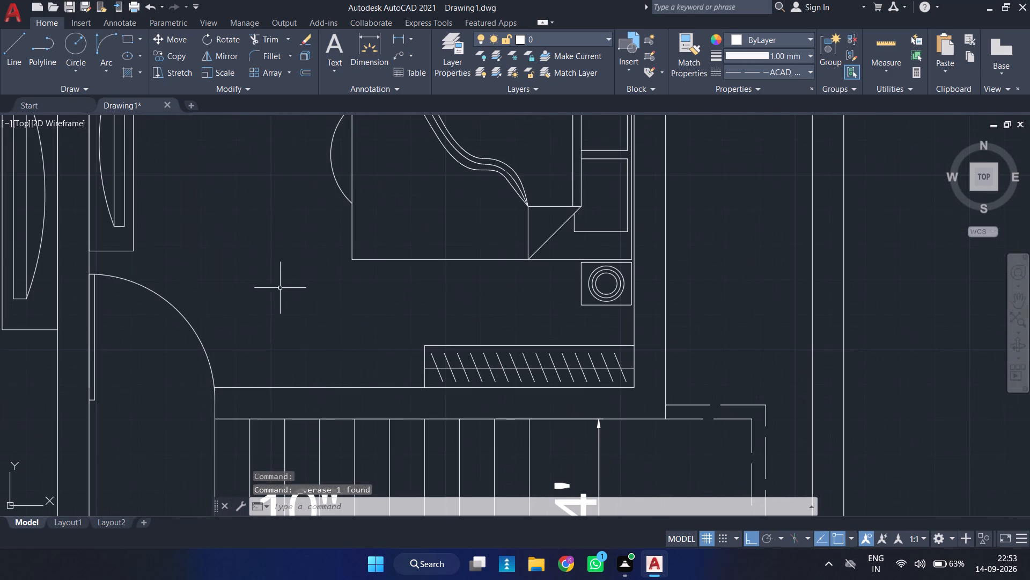
left_click(392, 311)
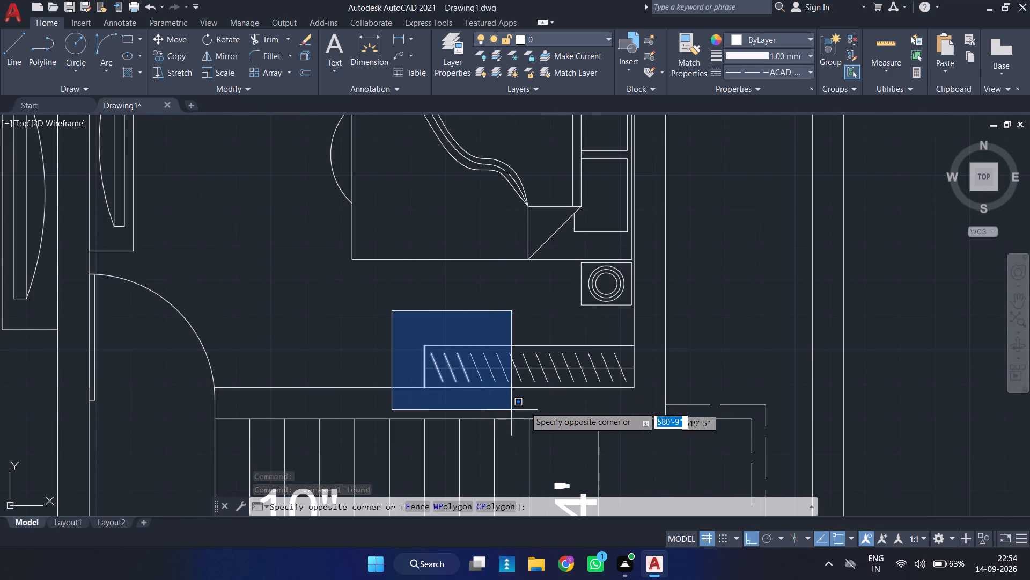
left_click(658, 397)
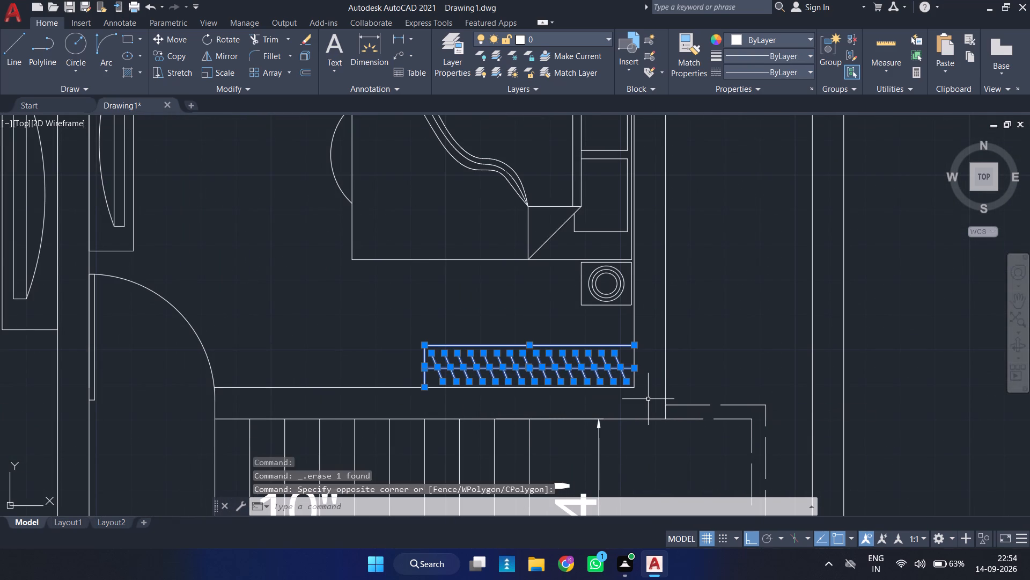
type("CO")
key("Return")
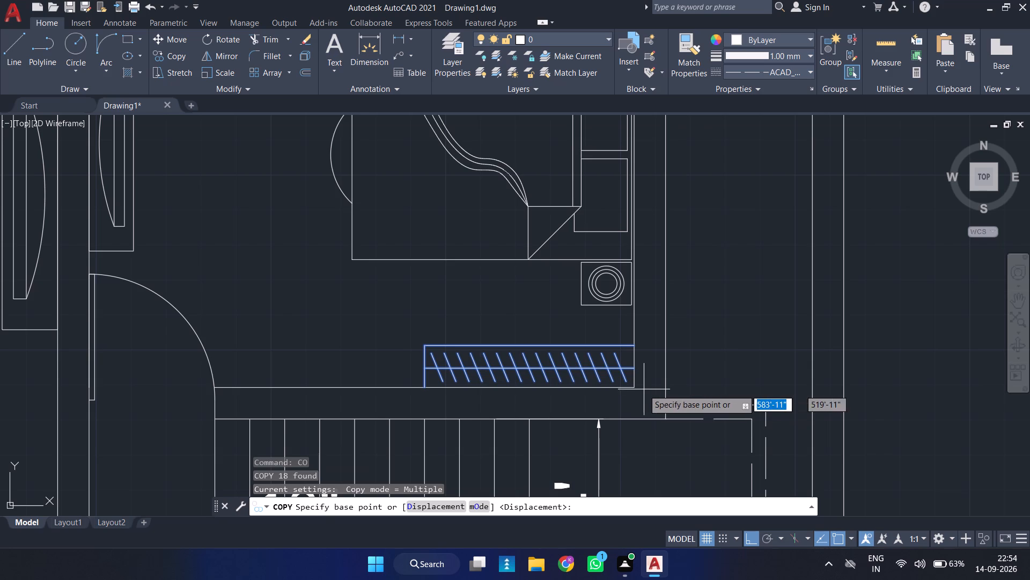
left_click(635, 387)
scroll(635, 387, "down", 4)
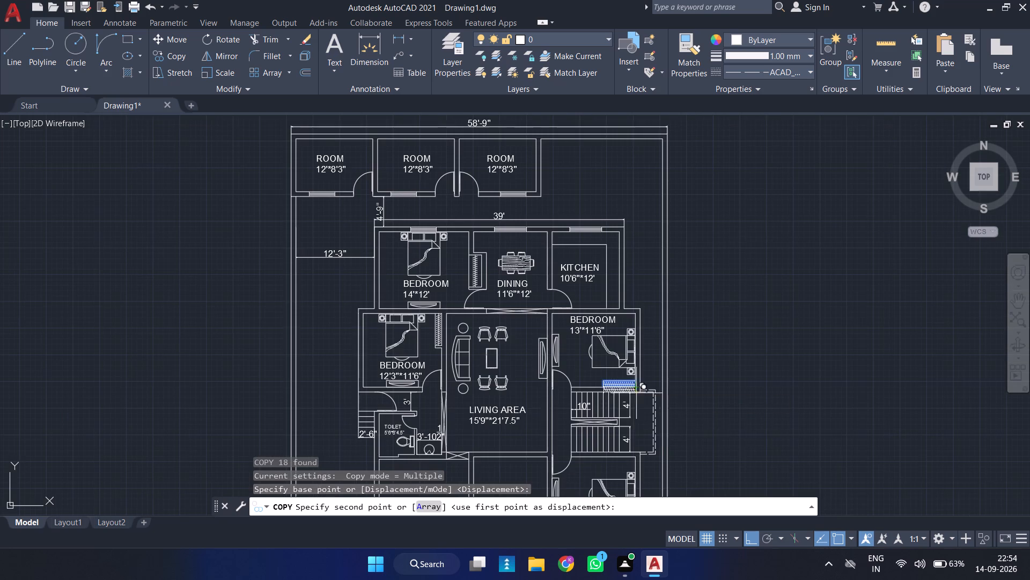
middle_click_drag(641, 424, 599, 233)
scroll(616, 317, "up", 3)
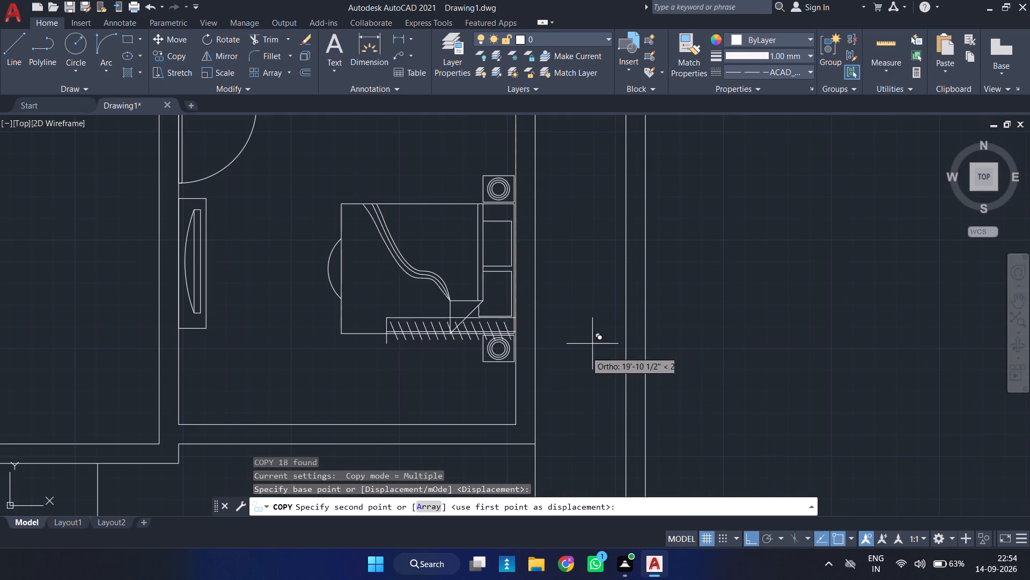
left_click(518, 426)
key("Escape")
Offset the inner end line of the wardrobes in both staircase-side bedrooms 4.5" outward, away from the hangers.
scroll(606, 391, "down", 3)
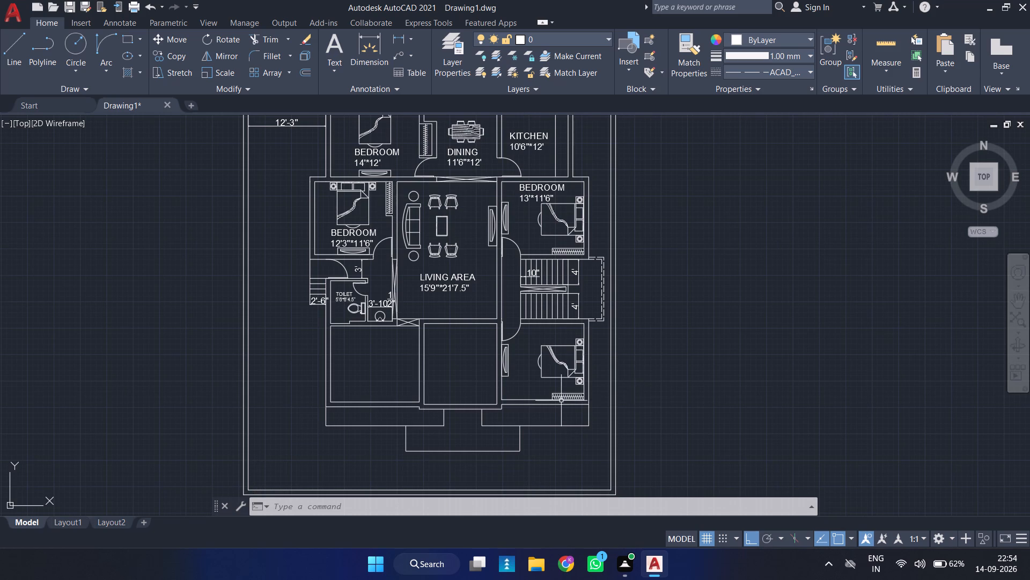
scroll(560, 398, "up", 4)
key("o")
key("Return")
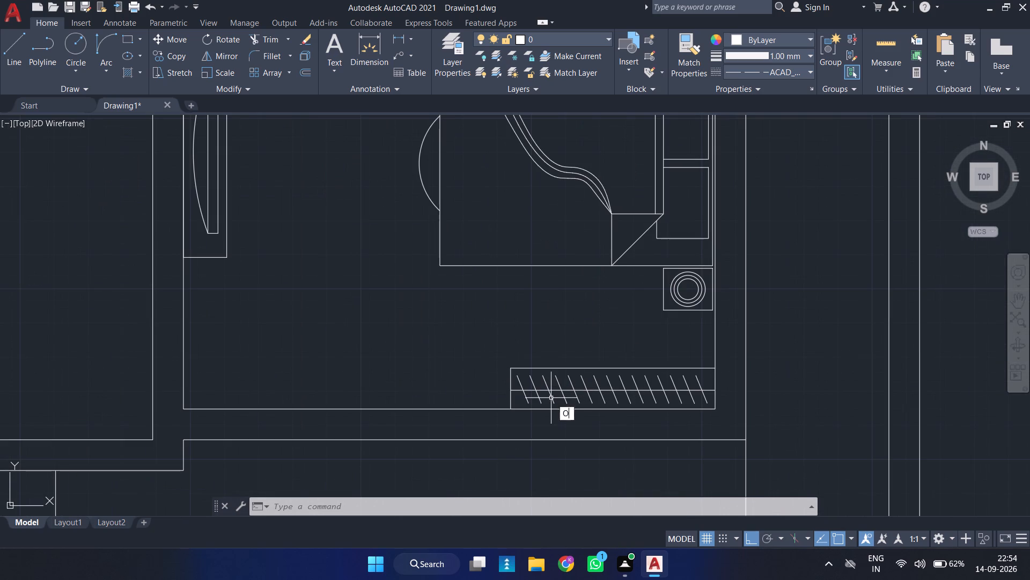
type("4.5")
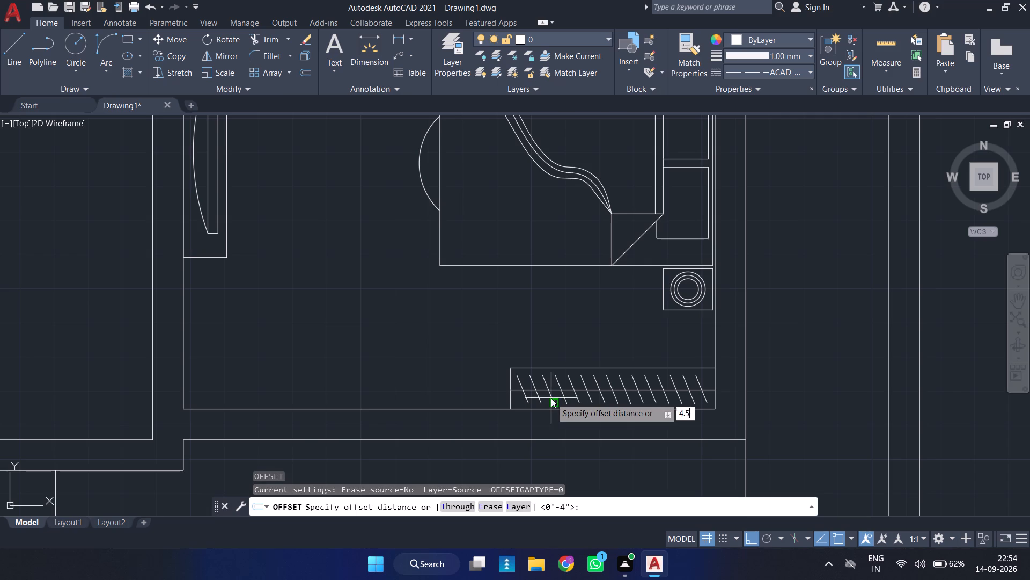
key("Return")
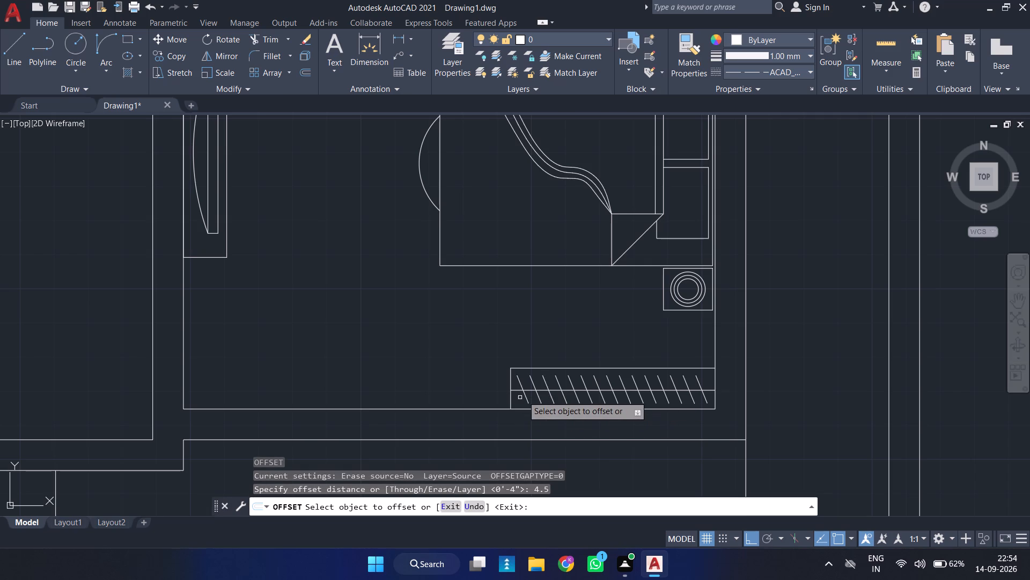
left_click(510, 401)
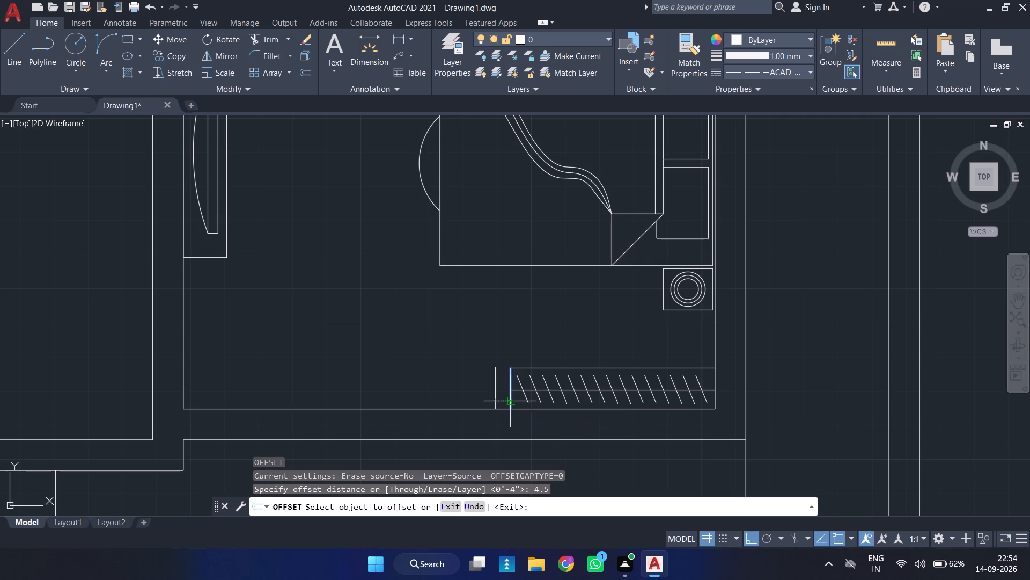
left_click(471, 402)
scroll(473, 347, "down", 6)
scroll(441, 231, "up", 3)
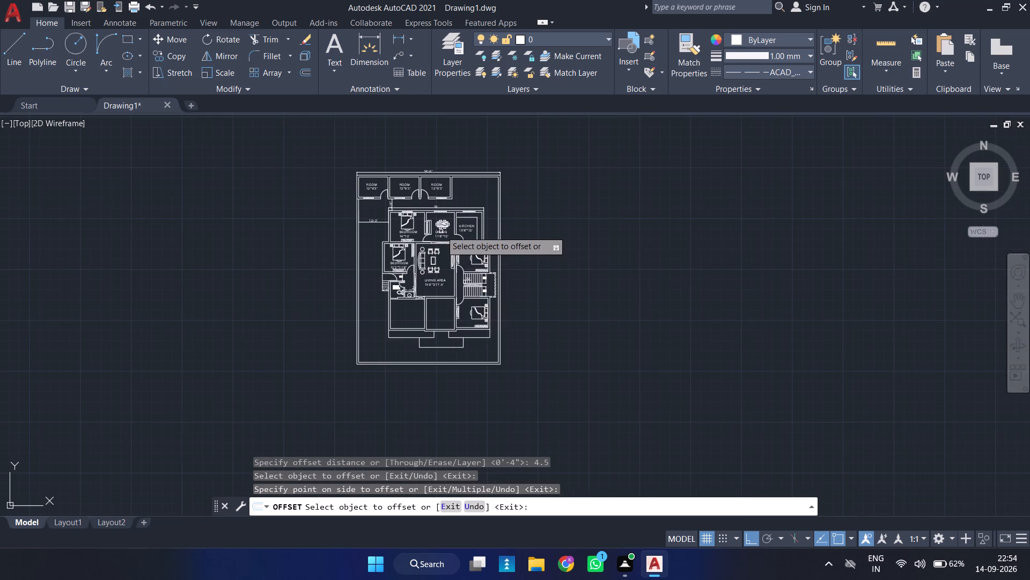
scroll(518, 338, "up", 3)
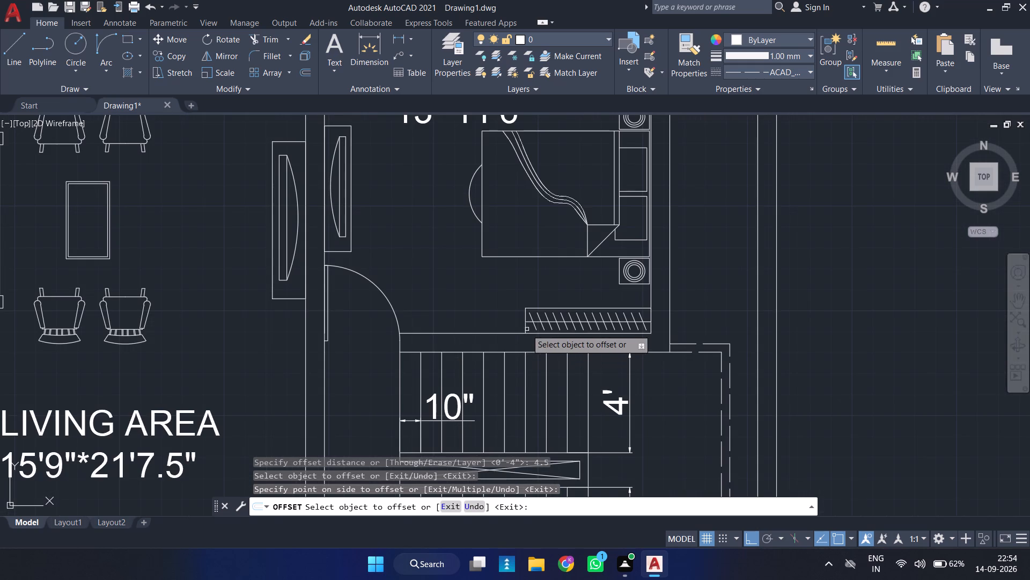
left_click(526, 329)
left_click(501, 332)
key("Escape")
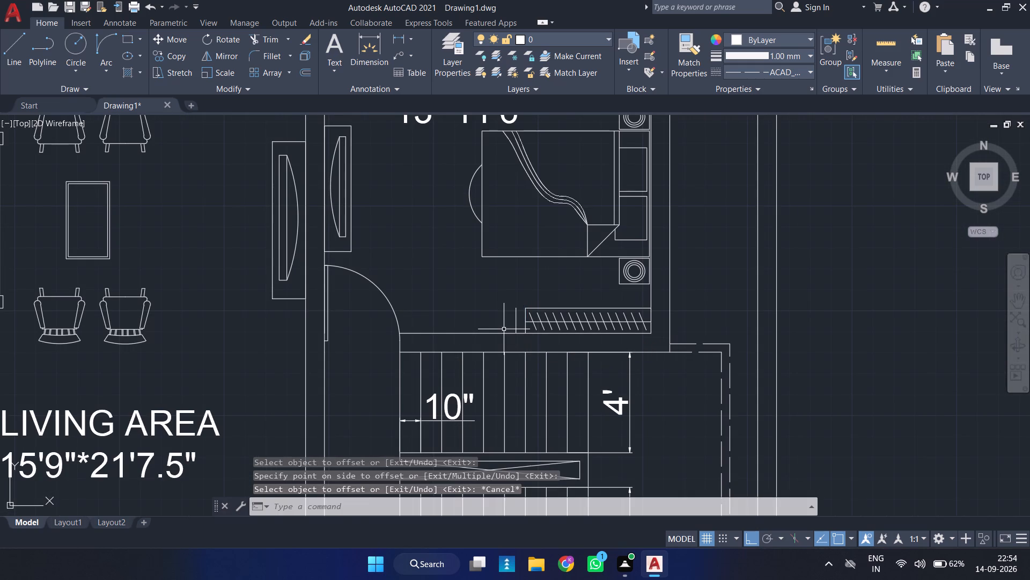
Extend the front line of both wardrobes to meet their new offset end lines.
key("e")
type("X")
key("space")
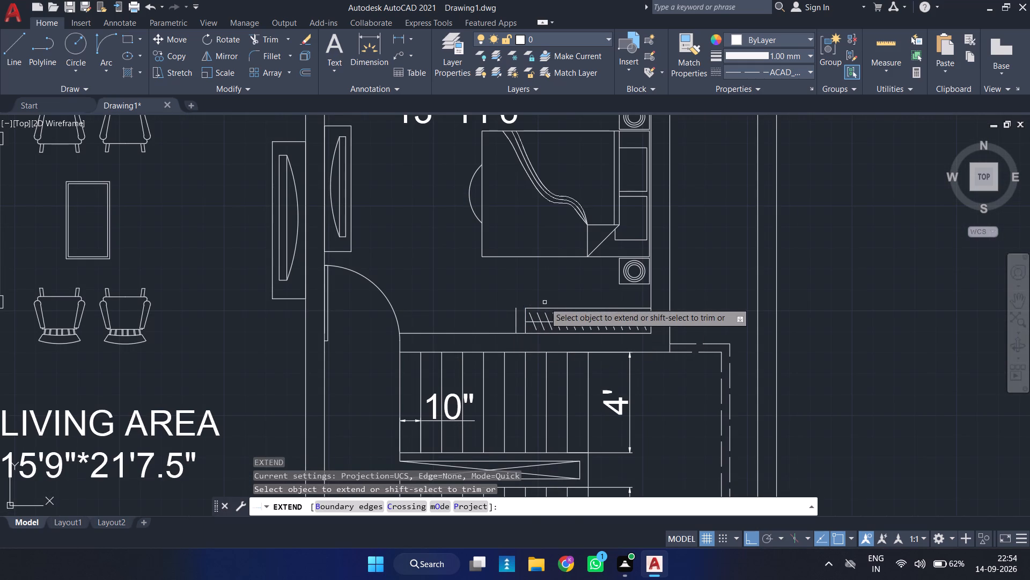
left_click(540, 308)
scroll(550, 303, "down", 3)
middle_click_drag(575, 426, 549, 391)
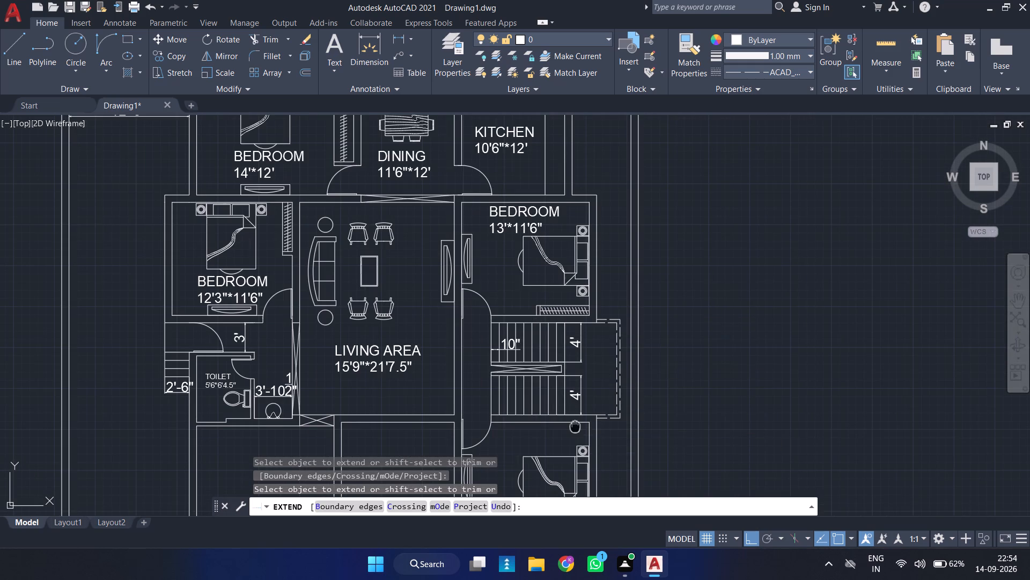
middle_click_drag(549, 391, 487, 249)
scroll(477, 369, "up", 2)
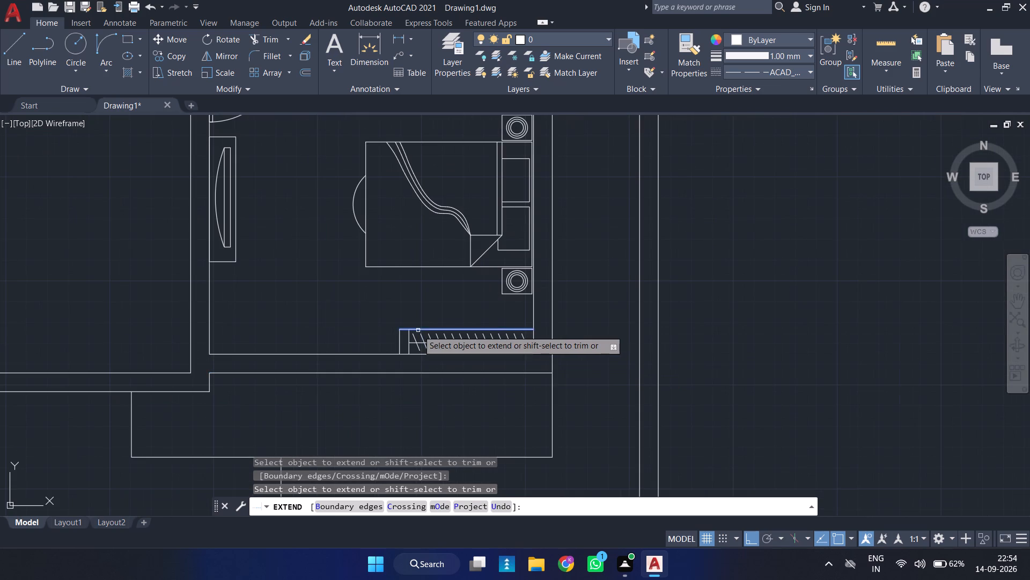
left_click(417, 330)
key("Escape")
Offset the west edge of the front entrance platform 1' inward three times in succession to form step lines.
scroll(477, 349, "down", 3)
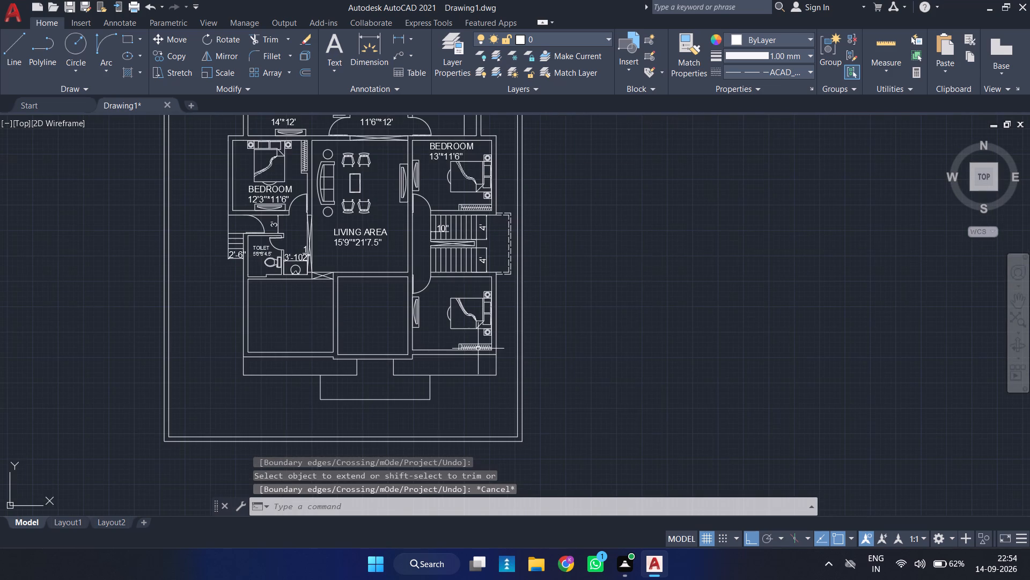
middle_click_drag(594, 346, 755, 327)
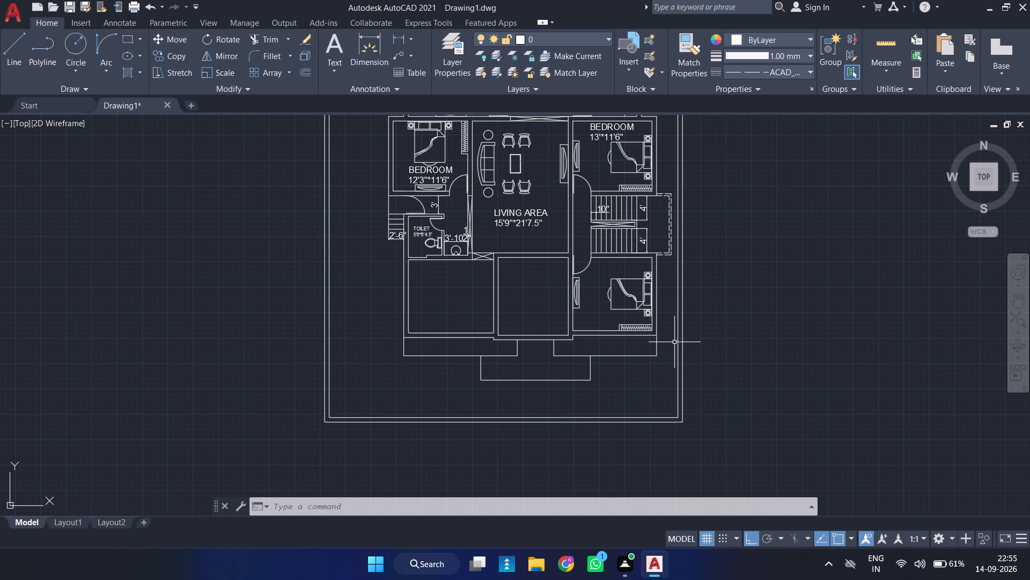
key("o")
key("Return")
type("1'")
key("Return")
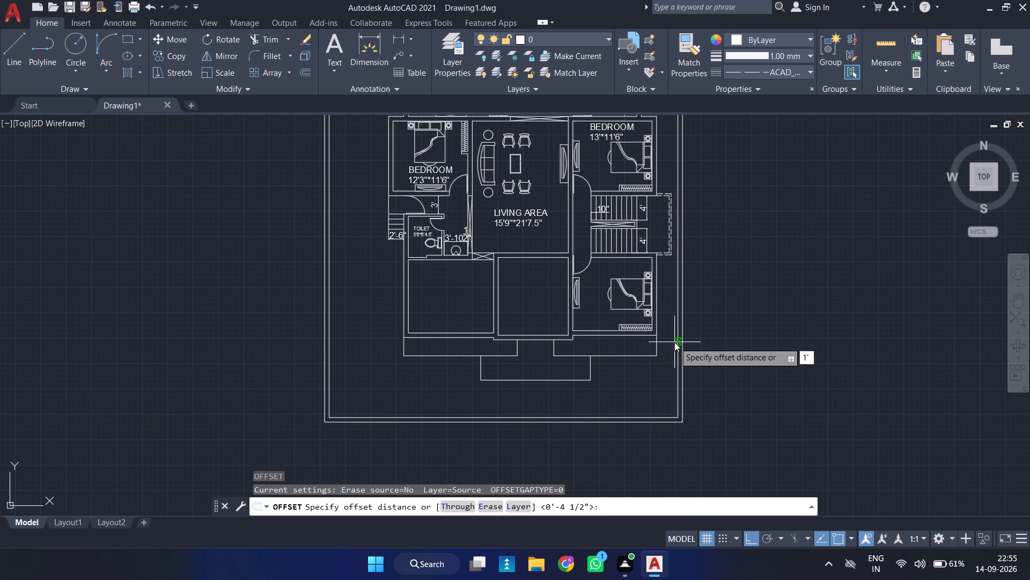
scroll(481, 360, "up", 3)
left_click(469, 375)
left_click(526, 374)
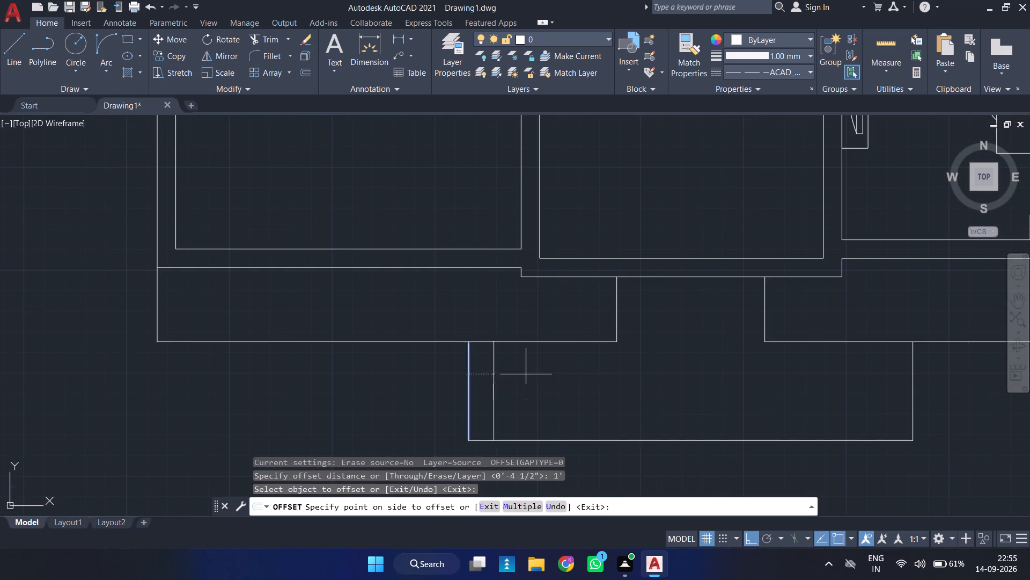
left_click(496, 385)
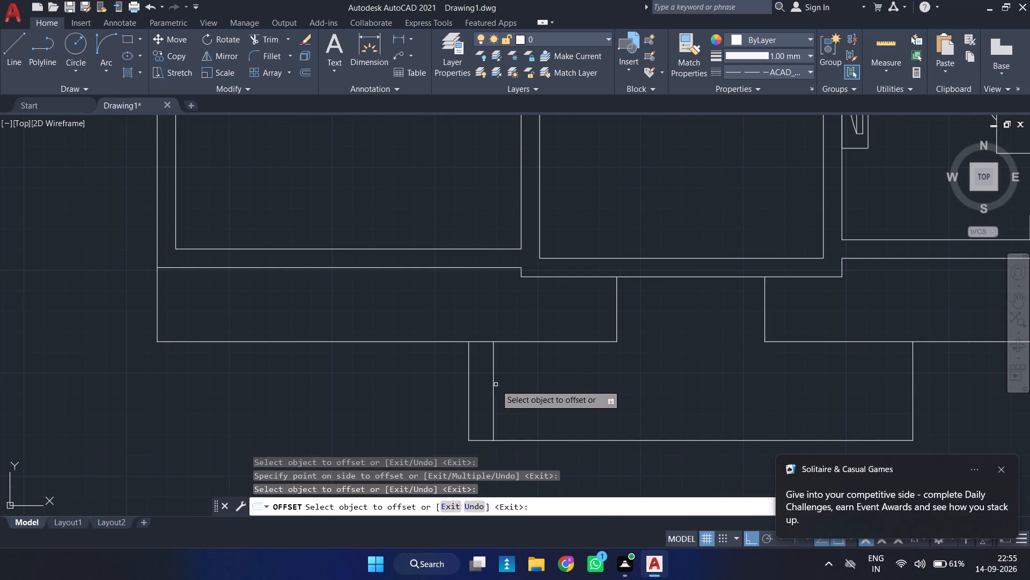
left_click(494, 388)
left_click(553, 395)
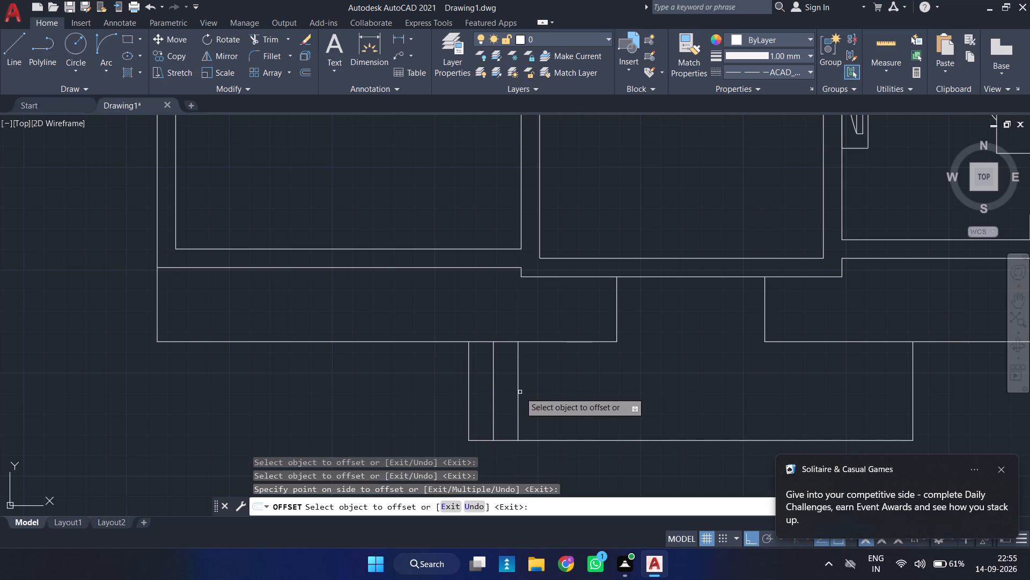
left_click(520, 392)
left_click(553, 395)
Offset the east edge of the front entrance platform 1' inward three times in succession to form matching step lines.
scroll(549, 385, "down", 1)
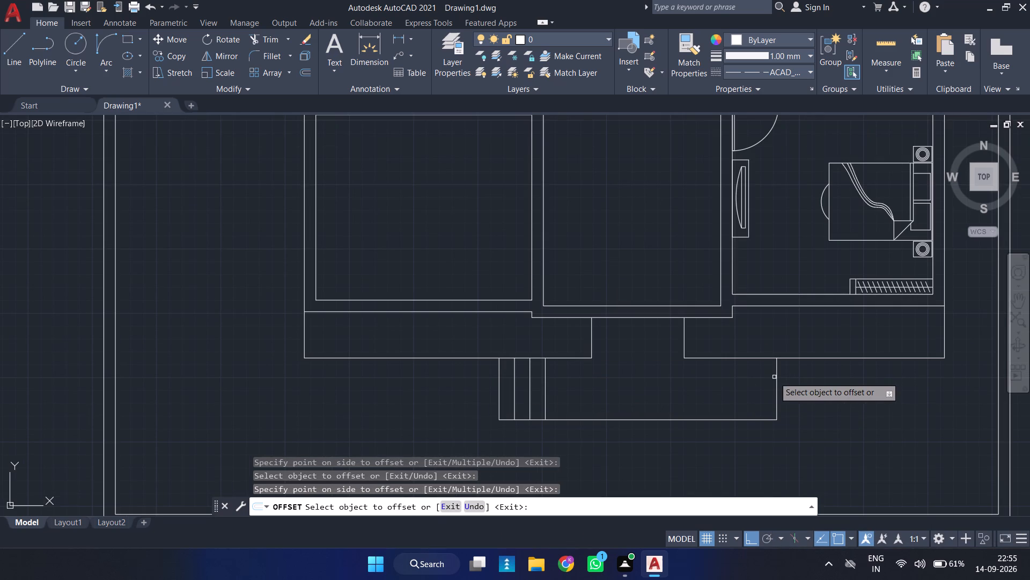
left_click(776, 377)
left_click(752, 376)
left_click(760, 378)
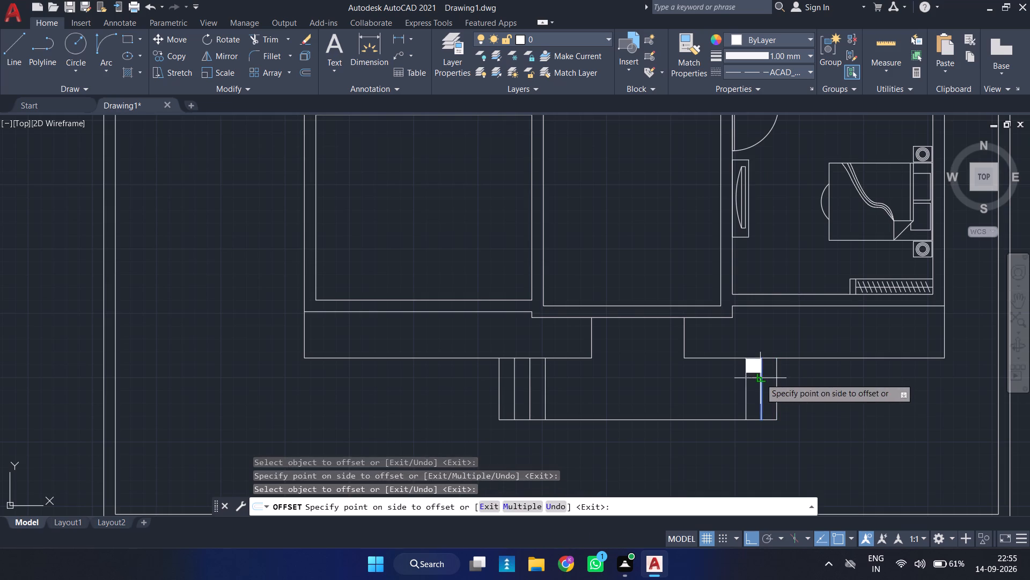
left_click(695, 382)
left_click(747, 390)
left_click(712, 393)
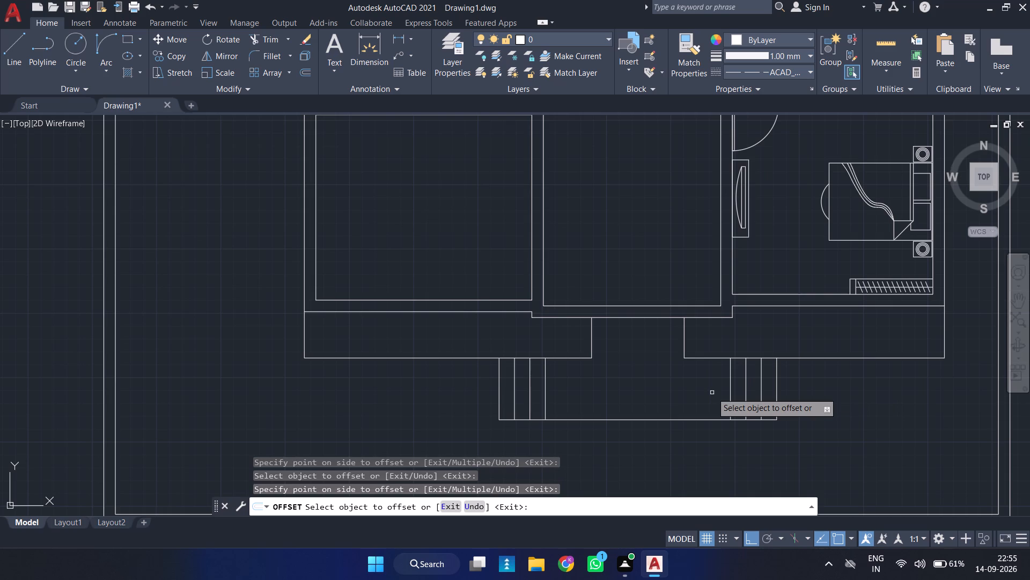
key("Escape")
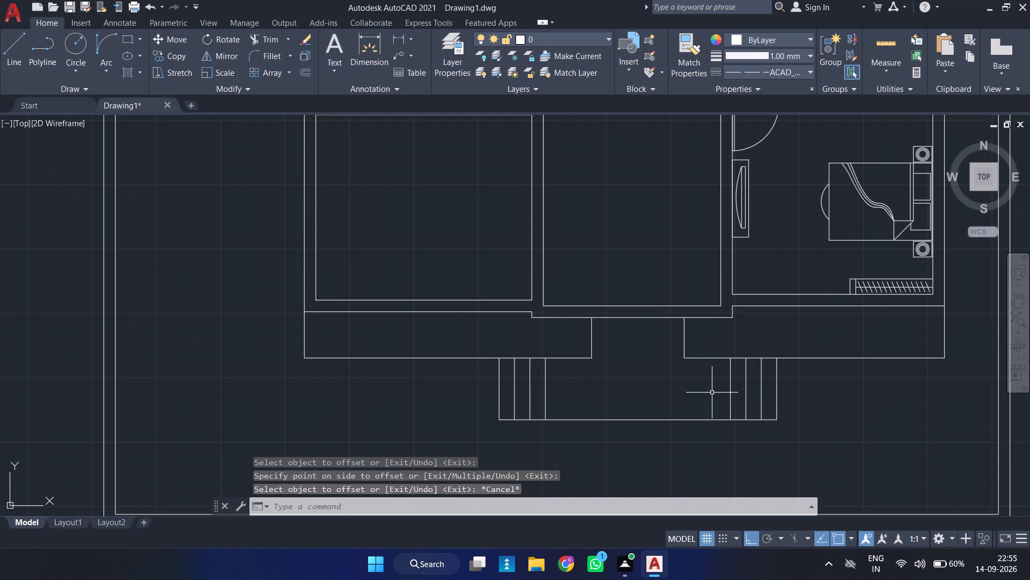
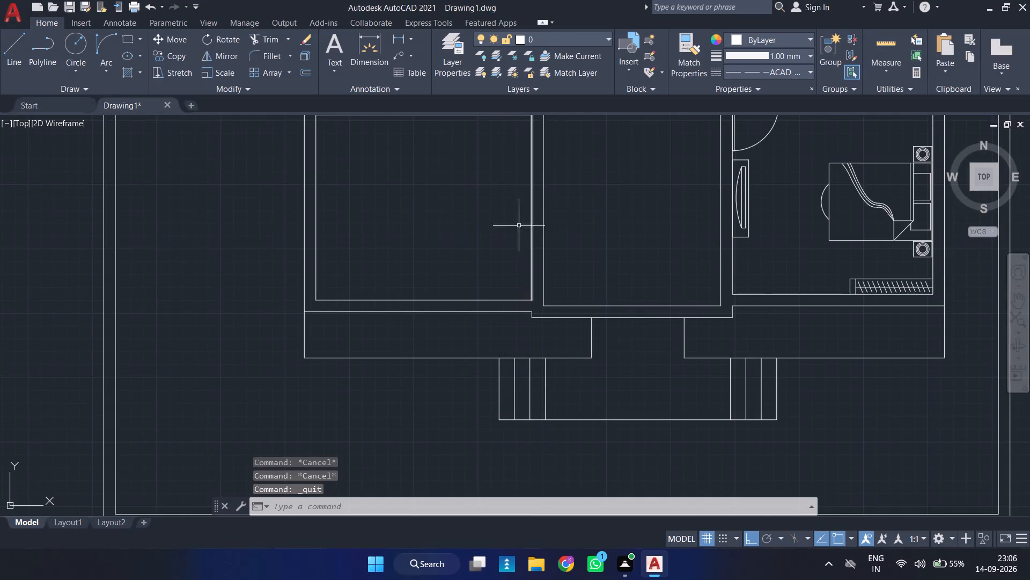
Move the living area's TV unit onto the inner east wall of the unlabelled front room below the toilet.
middle_click_drag(463, 247, 481, 366)
scroll(424, 337, "up", 1)
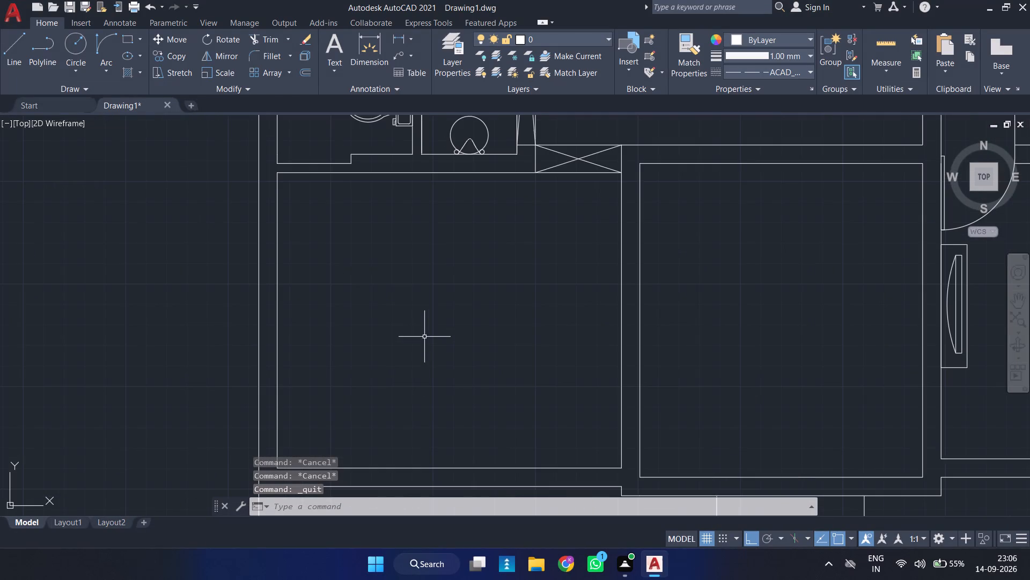
middle_click_drag(424, 338, 477, 332)
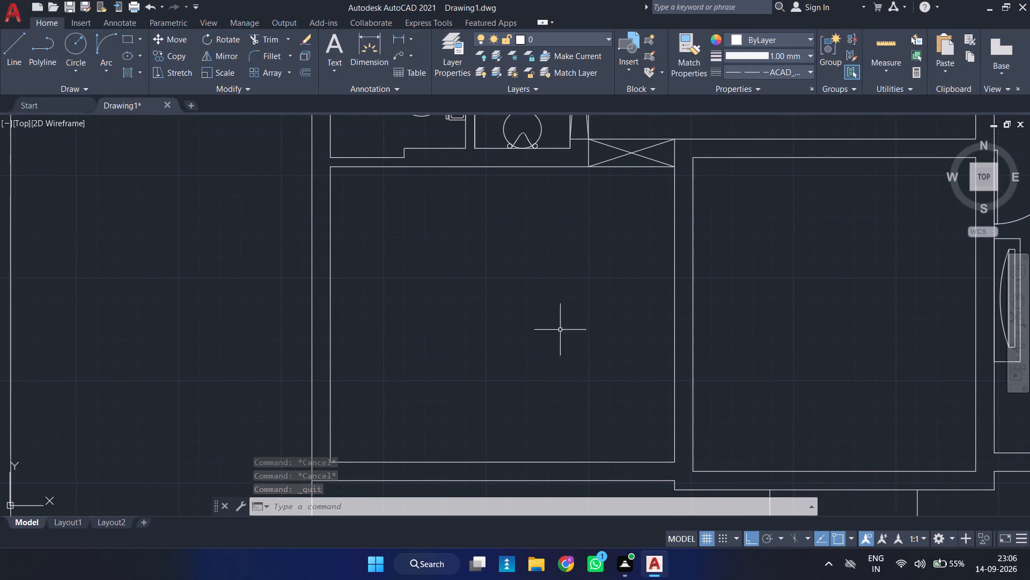
scroll(579, 308, "down", 3)
middle_click_drag(568, 335, 533, 420)
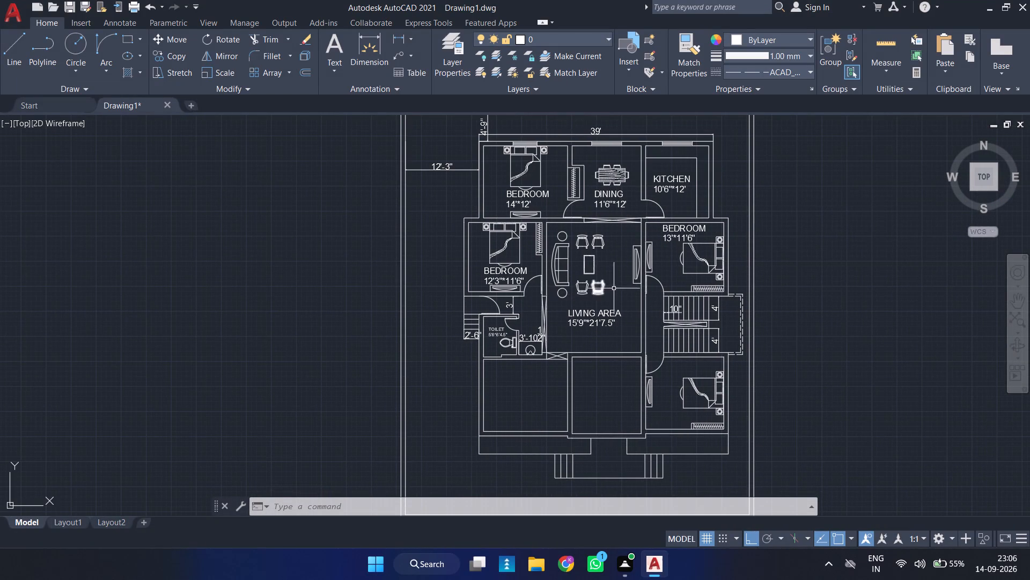
scroll(591, 269, "up", 2)
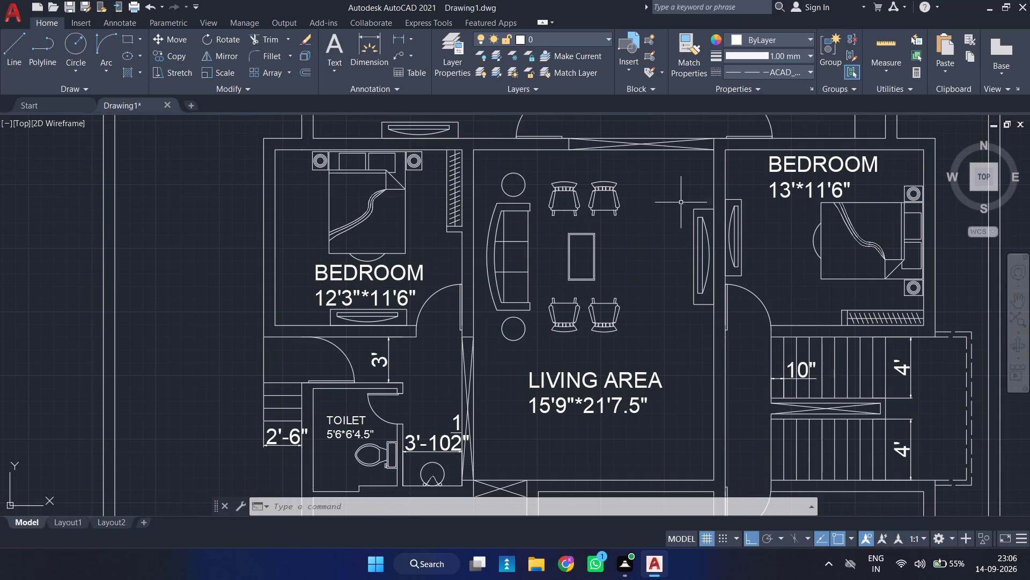
left_click(679, 199)
left_click(708, 310)
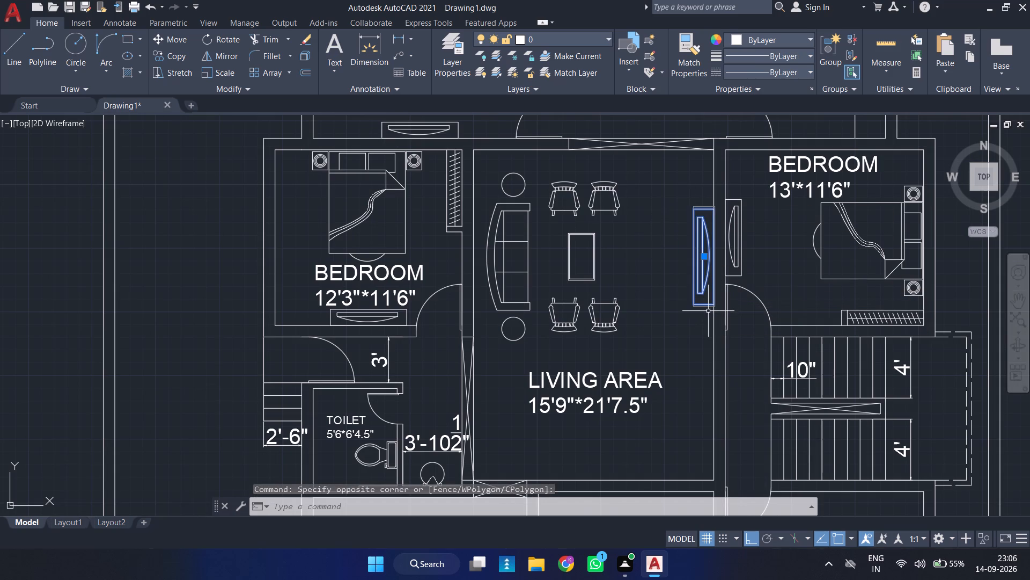
key("m")
key("Return")
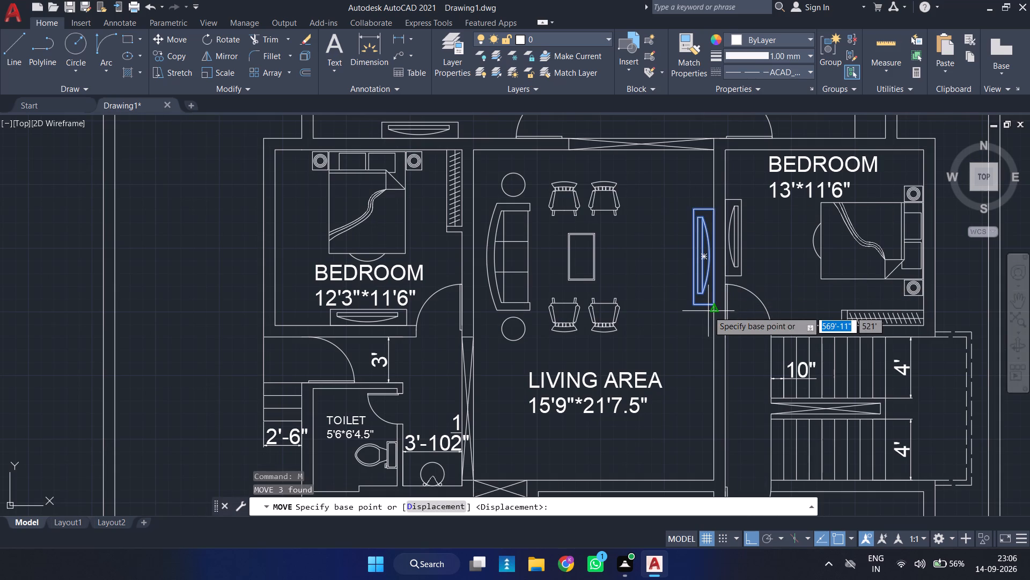
left_click(715, 254)
scroll(541, 384, "down", 4)
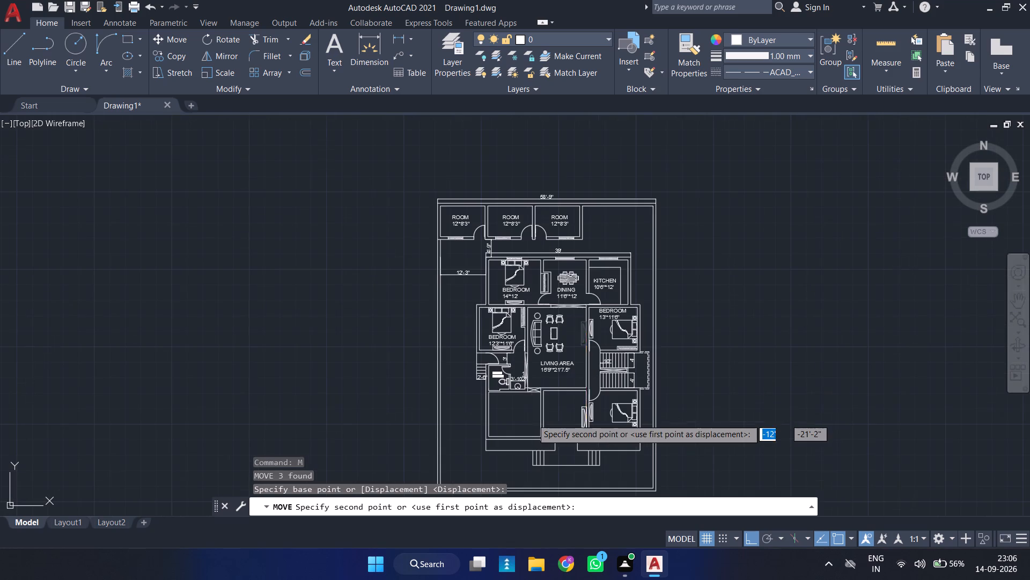
scroll(532, 419, "up", 4)
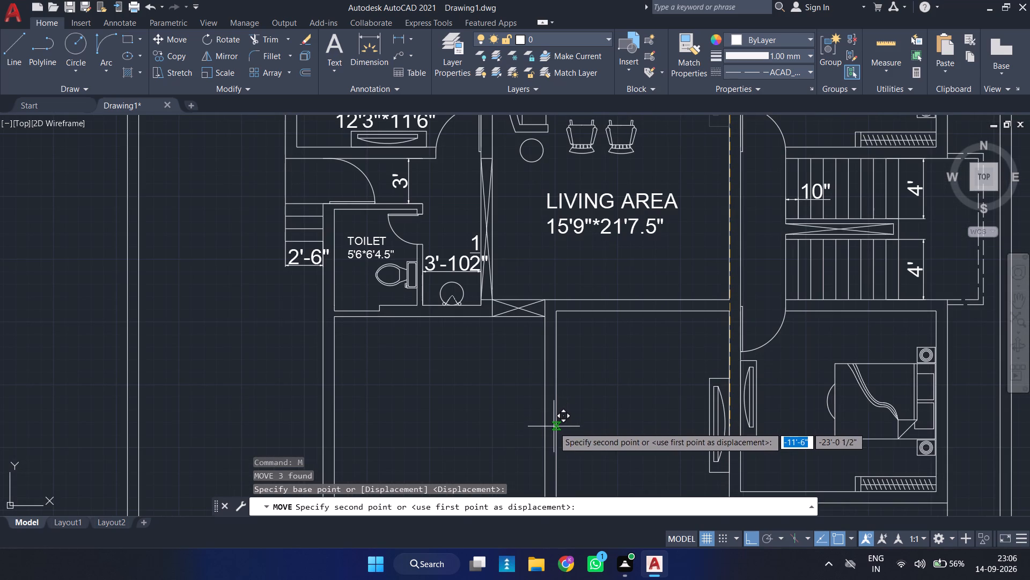
scroll(562, 430, "down", 2)
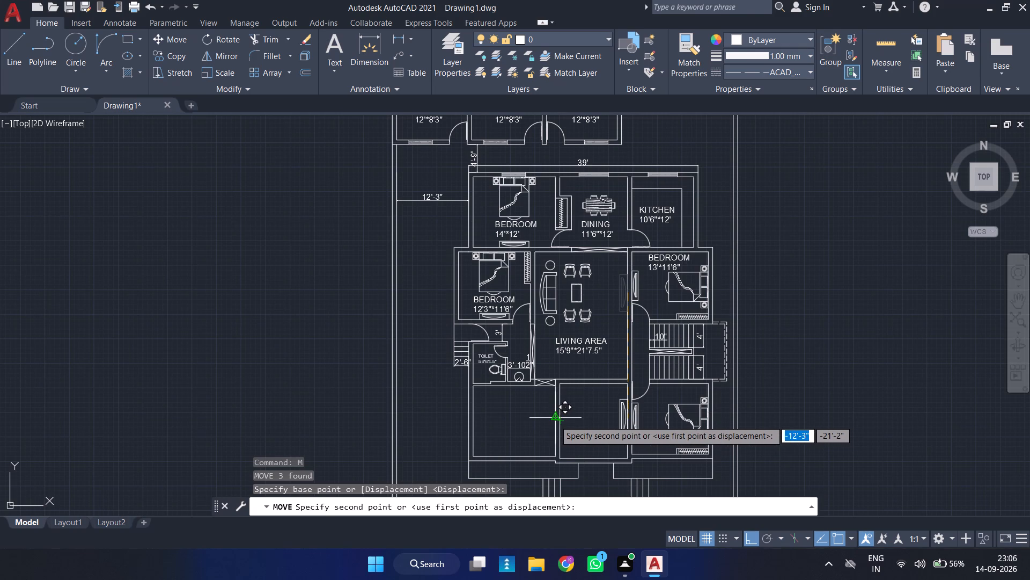
scroll(555, 421, "up", 2)
left_click(552, 414)
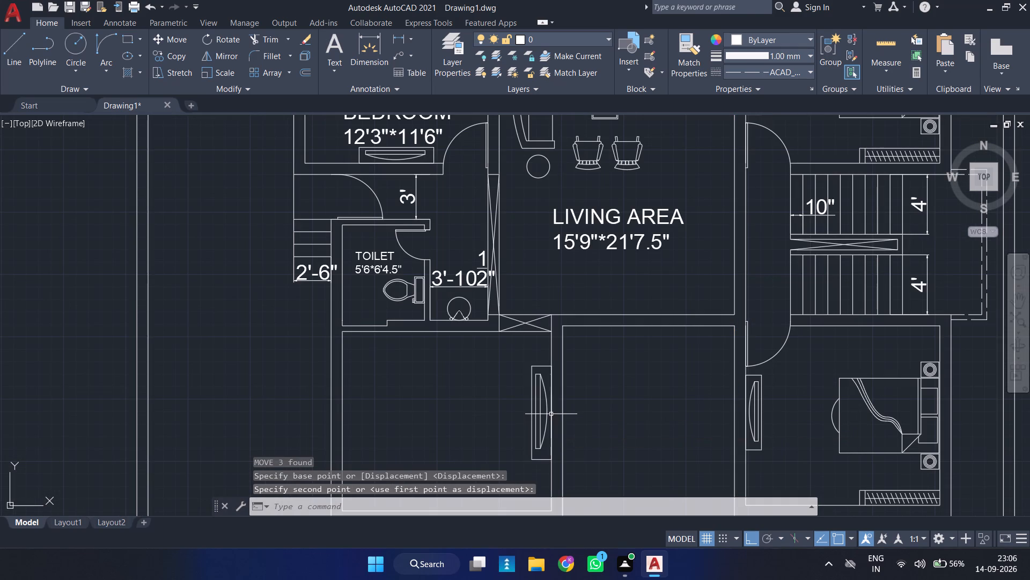
Offset the inner west, south and north wall lines of the front room below the toilet 2' into the room.
scroll(469, 397, "down", 3)
middle_click_drag(460, 404, 540, 397)
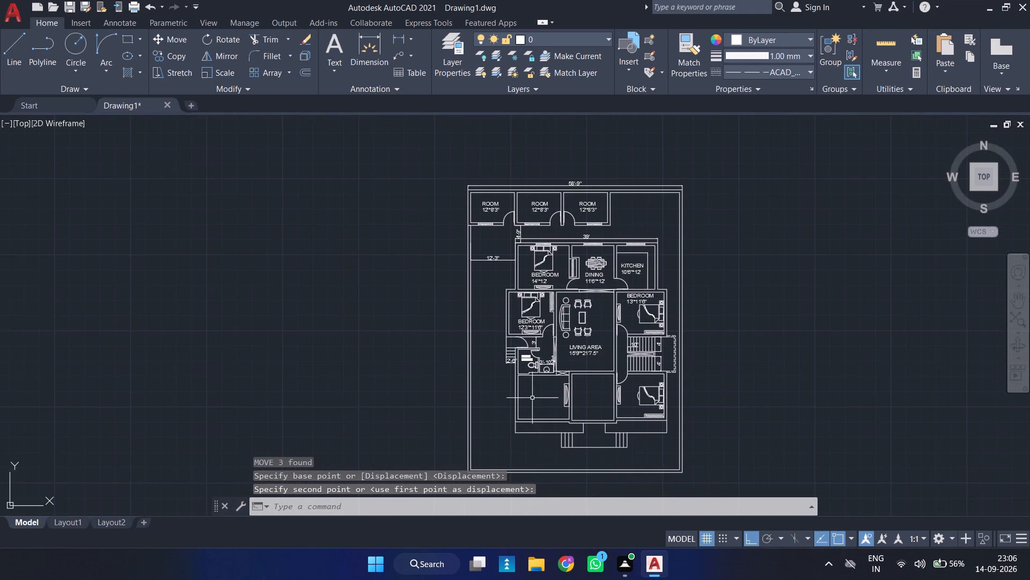
scroll(532, 398, "up", 3)
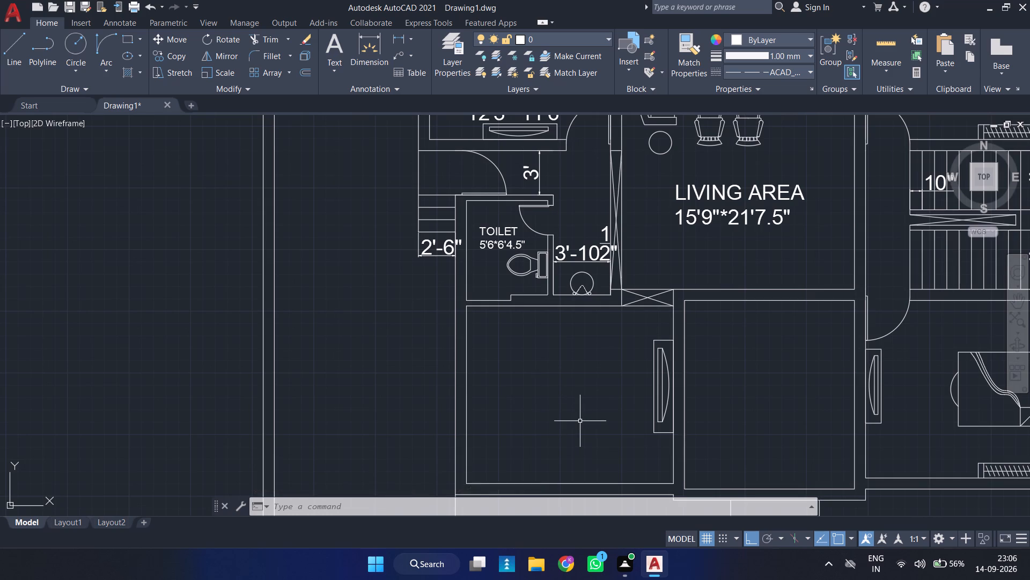
scroll(578, 420, "up", 1)
middle_click_drag(578, 420, 623, 384)
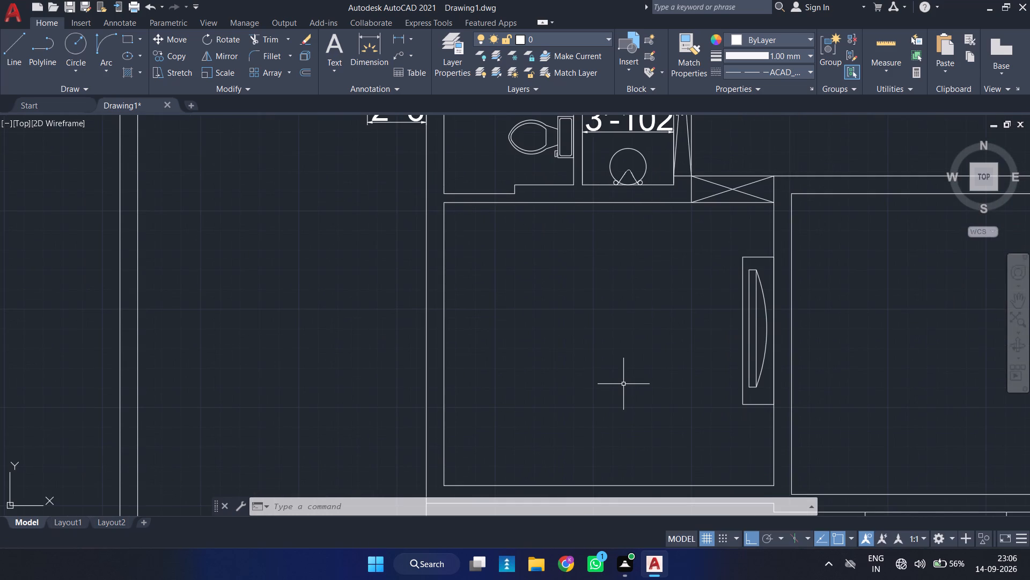
key("o")
key("Return")
type("2'")
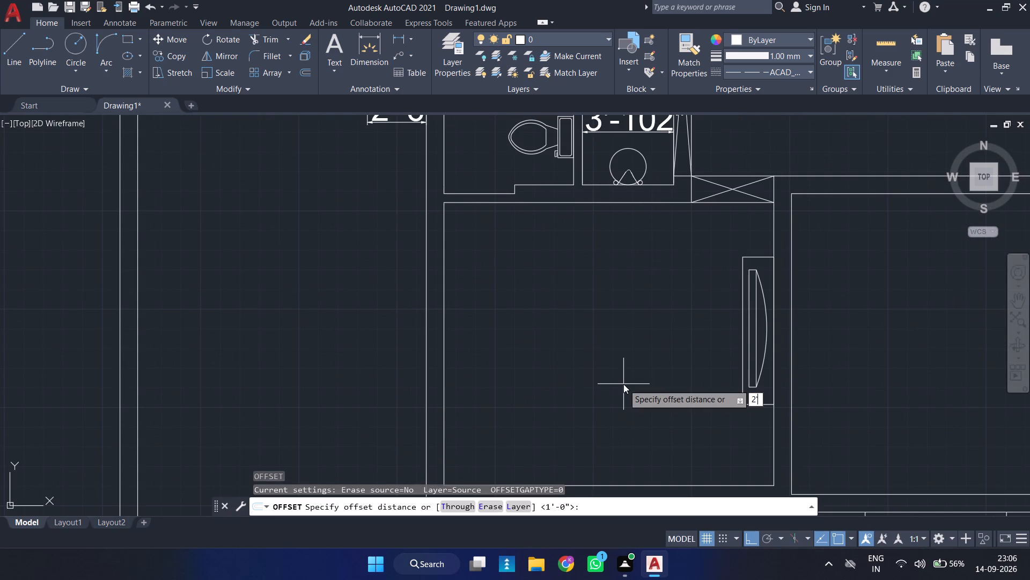
key("Return")
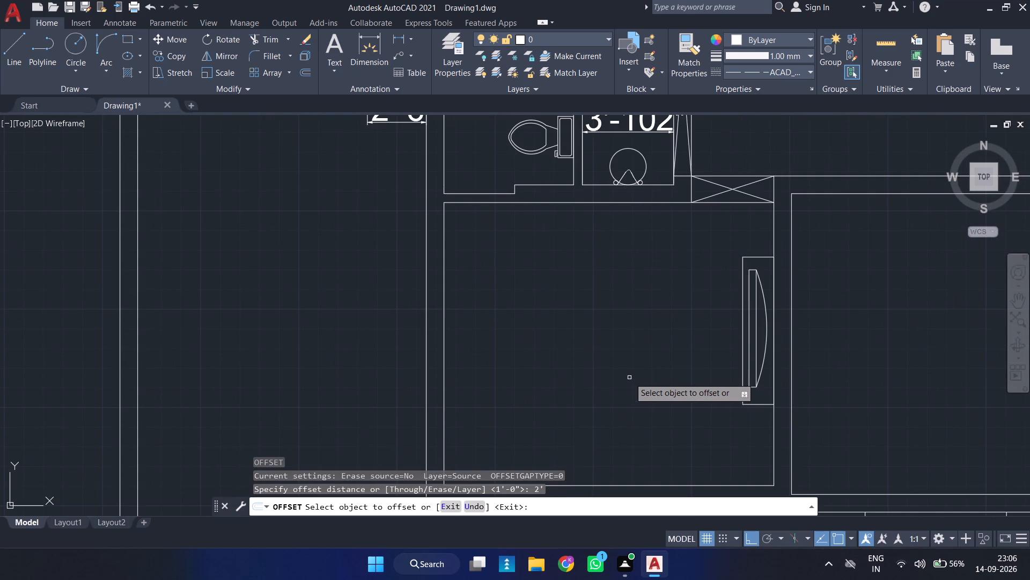
scroll(630, 376, "down", 2)
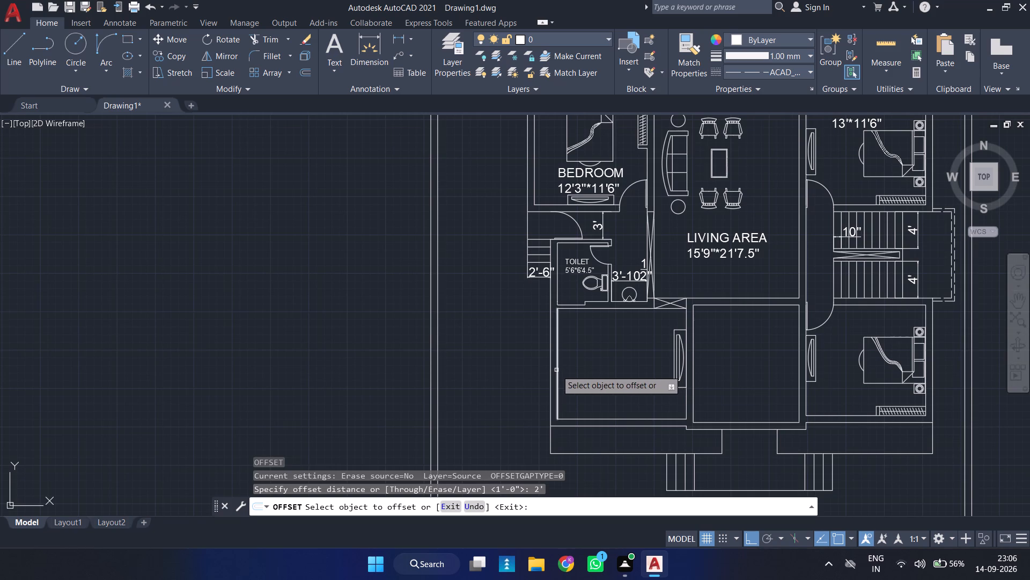
left_click(556, 370)
left_click(588, 374)
left_click(571, 418)
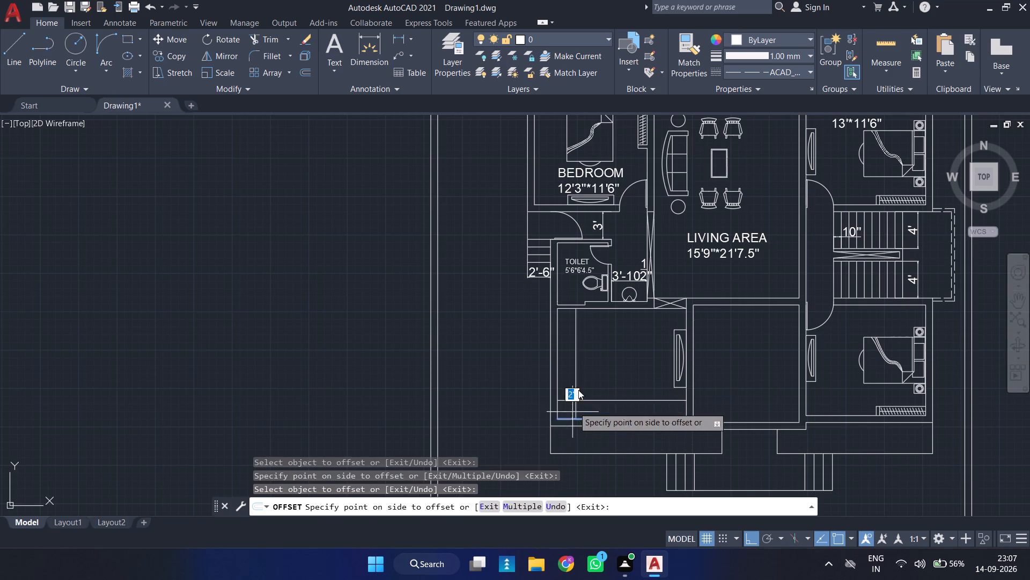
left_click(580, 386)
left_click(601, 309)
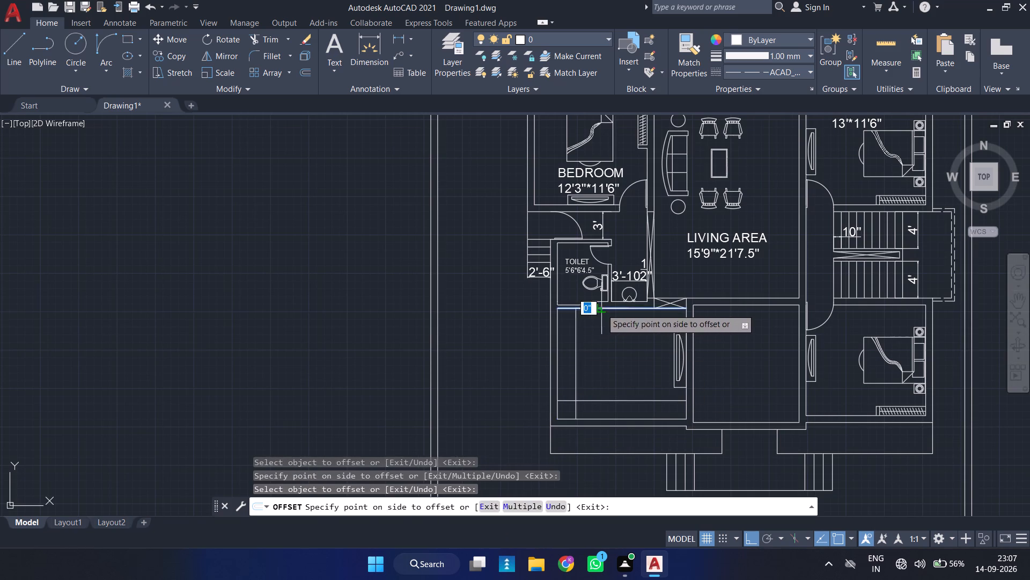
left_click(589, 362)
Offset the new west line 2' eastward two times in succession to mark the length of the sofa arms.
scroll(590, 363, "up", 1)
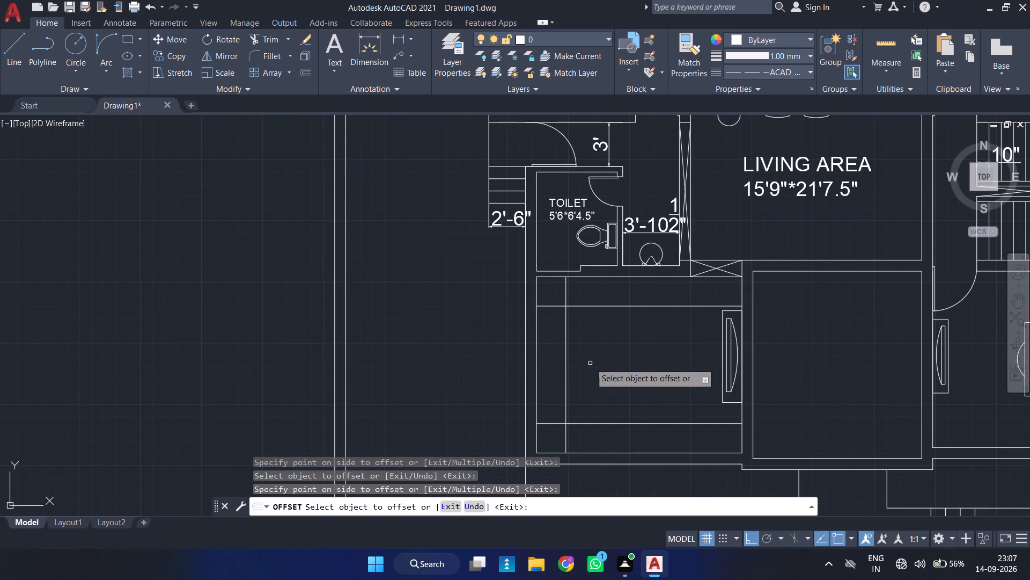
left_click(567, 367)
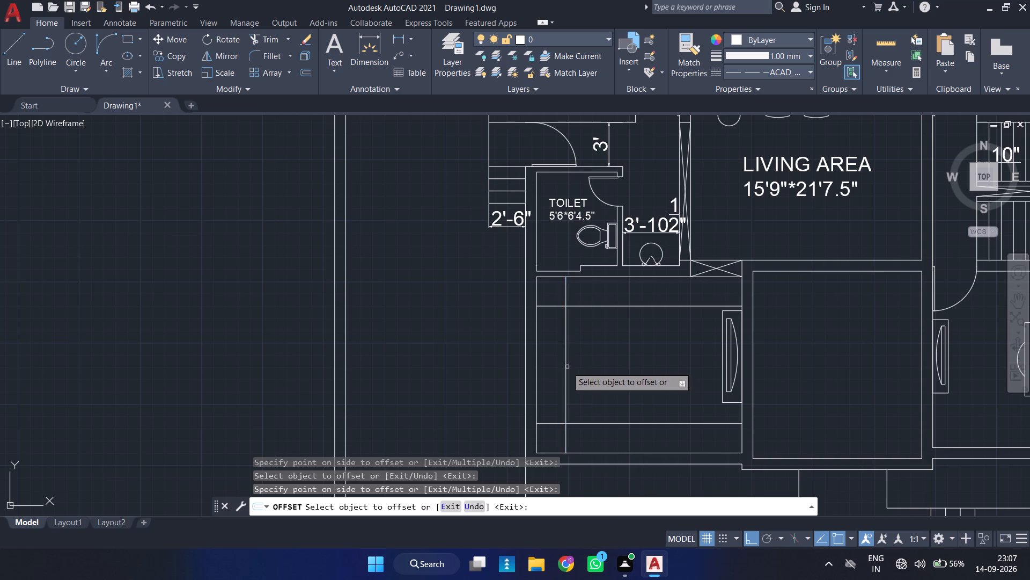
left_click(606, 372)
left_click(595, 370)
left_click(645, 373)
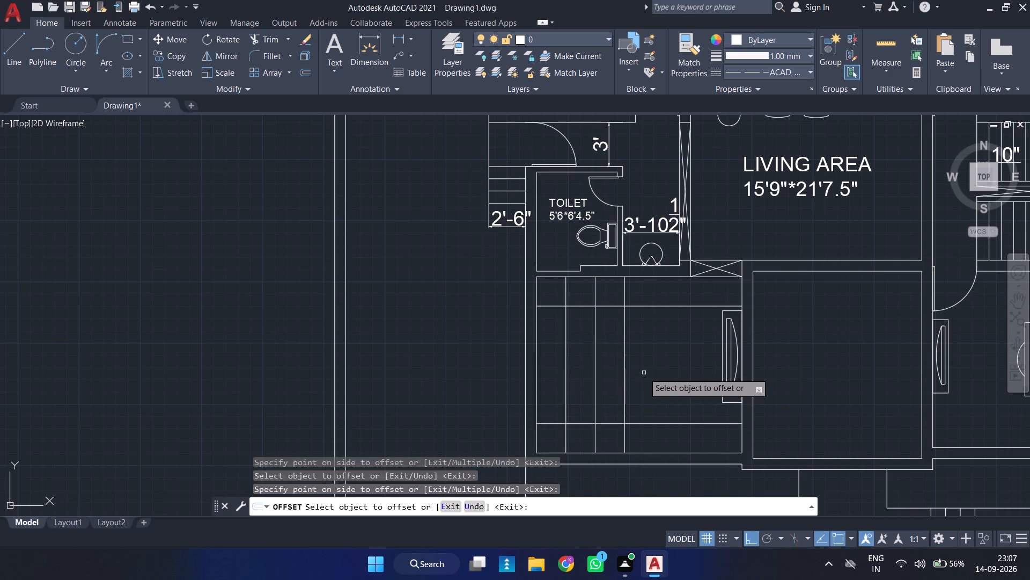
key("Escape")
Trim the offset lines in the room to leave a U-shaped sofa outline 2' deep along the west, north and south walls.
type("TR")
key("Return")
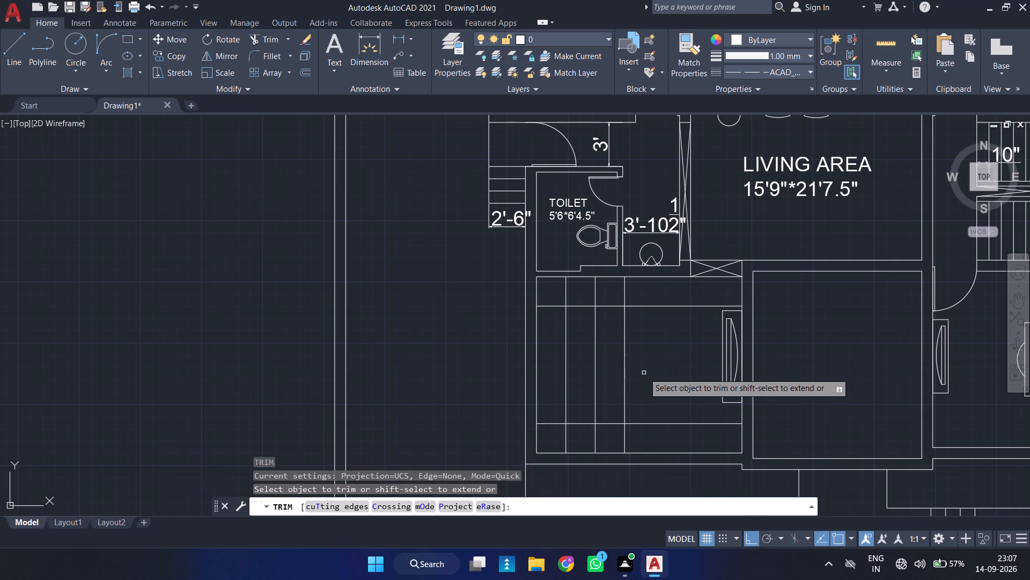
left_click_drag(680, 302, 658, 382)
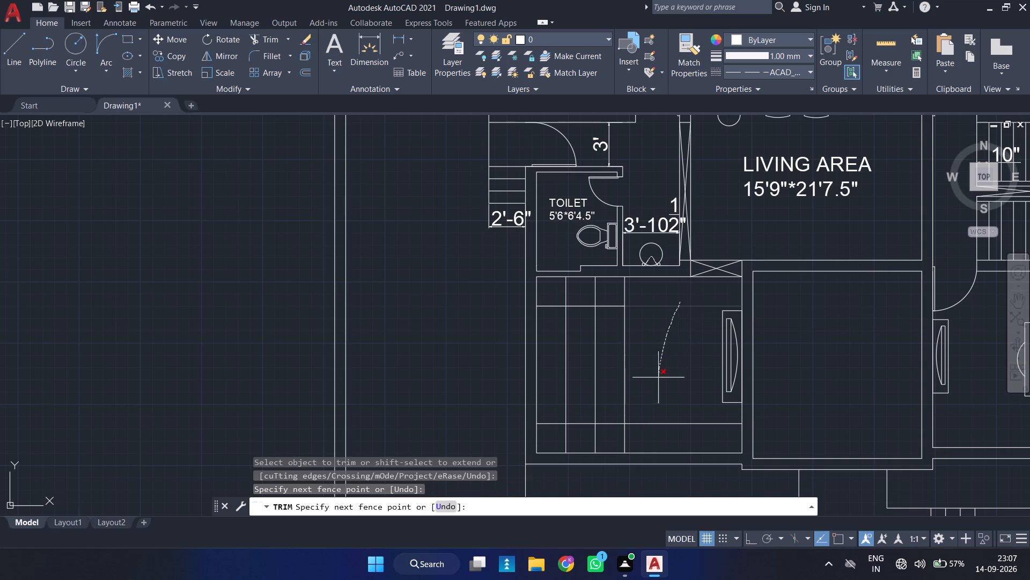
left_click_drag(658, 382, 657, 434)
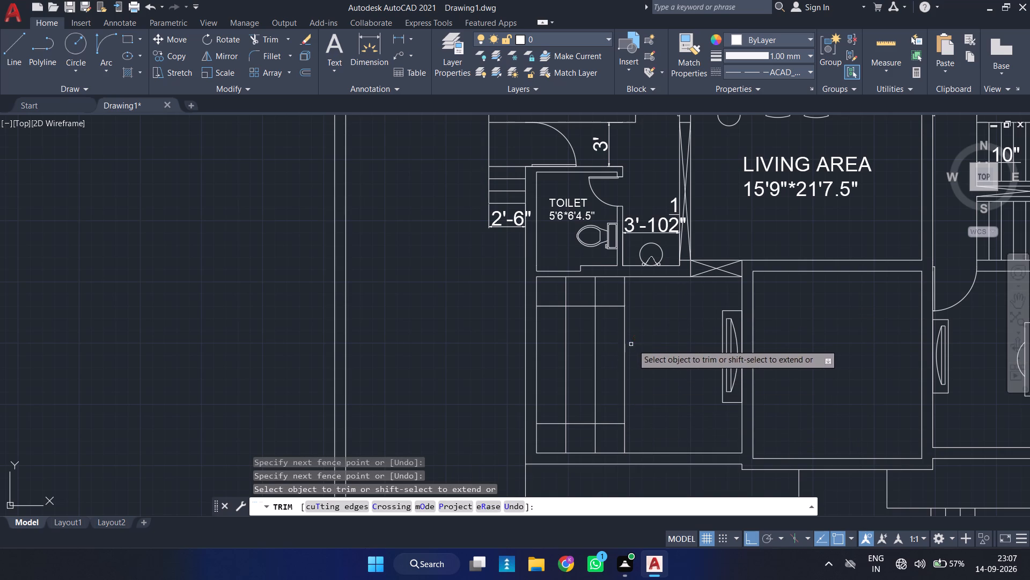
left_click_drag(634, 344, 591, 345)
left_click_drag(608, 293, 562, 284)
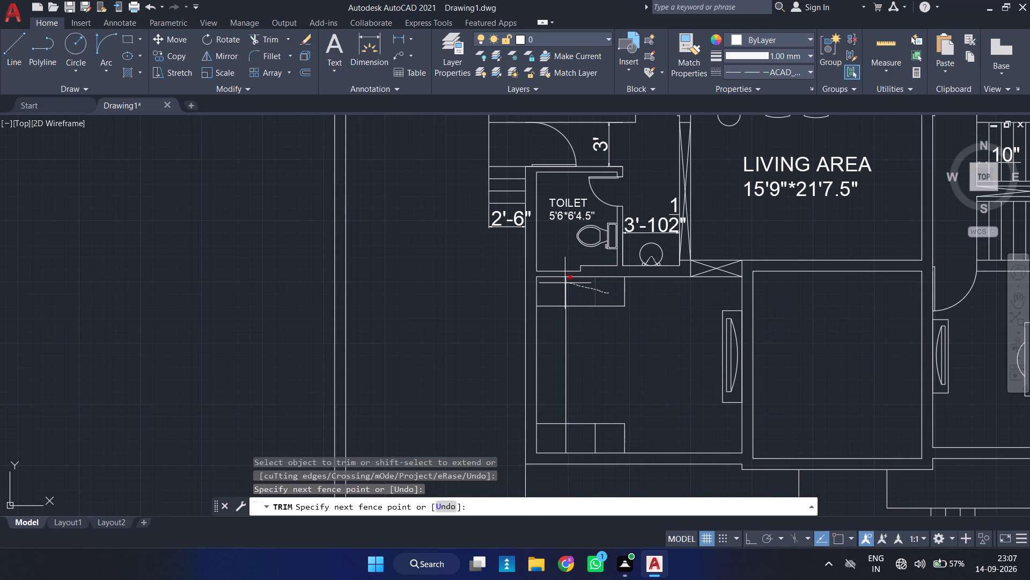
left_click_drag(562, 284, 601, 445)
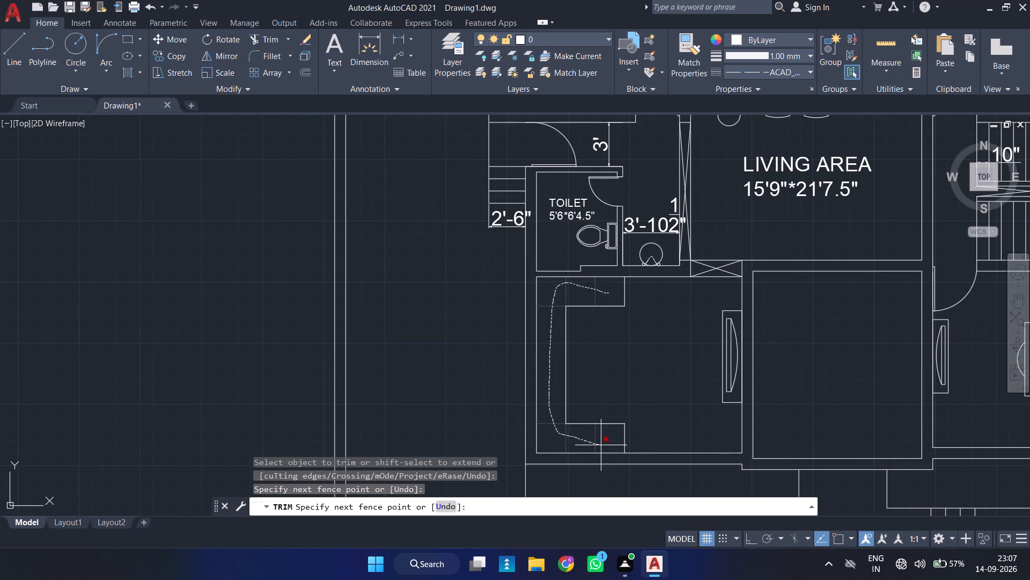
left_click_drag(601, 445, 602, 445)
scroll(601, 375, "up", 1)
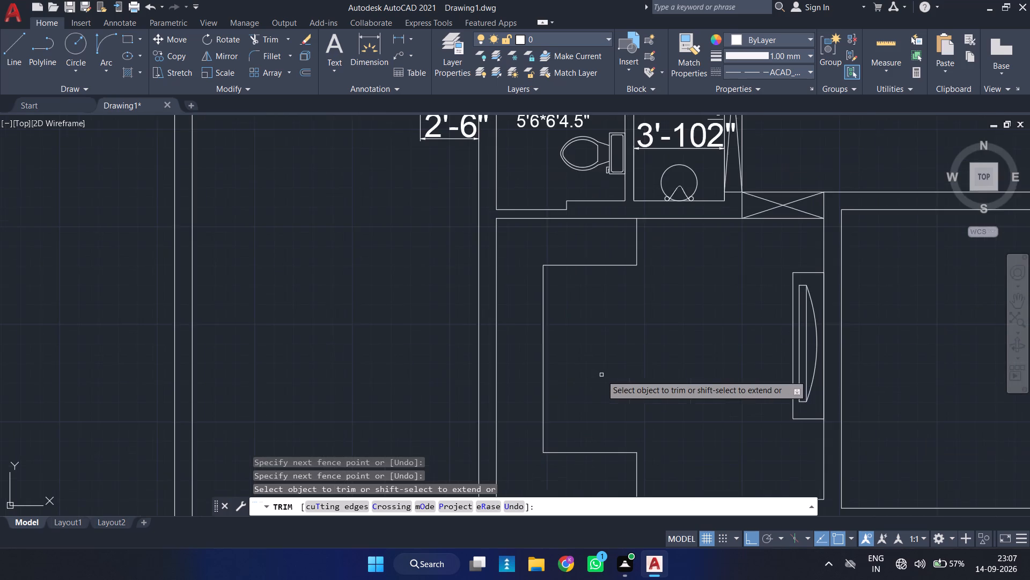
middle_click_drag(607, 375, 665, 344)
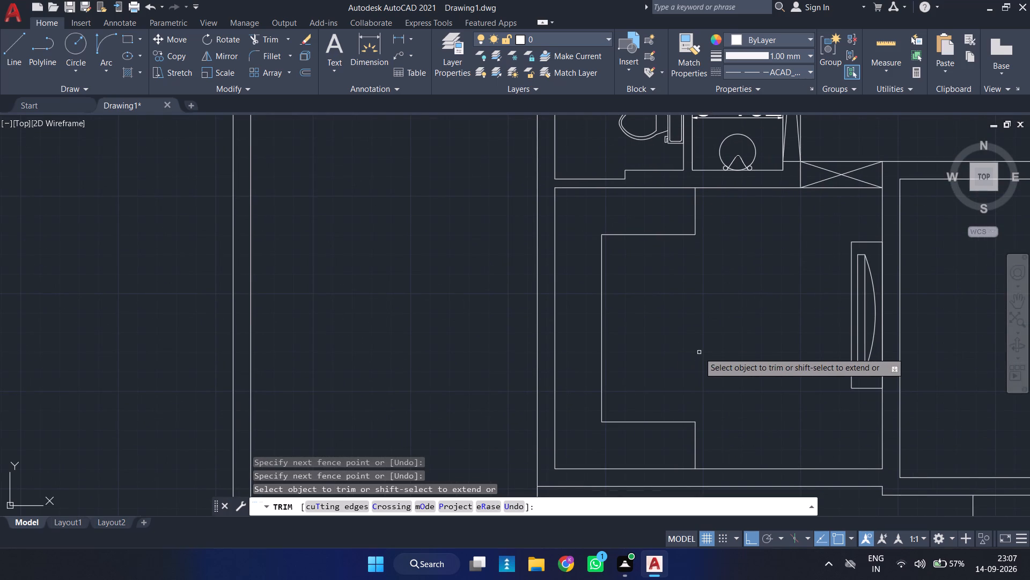
key("Escape")
Draw a circular table of about 2'-1" radius inside the U-shaped sofa, centred in line with the midpoint of its back line.
key("c")
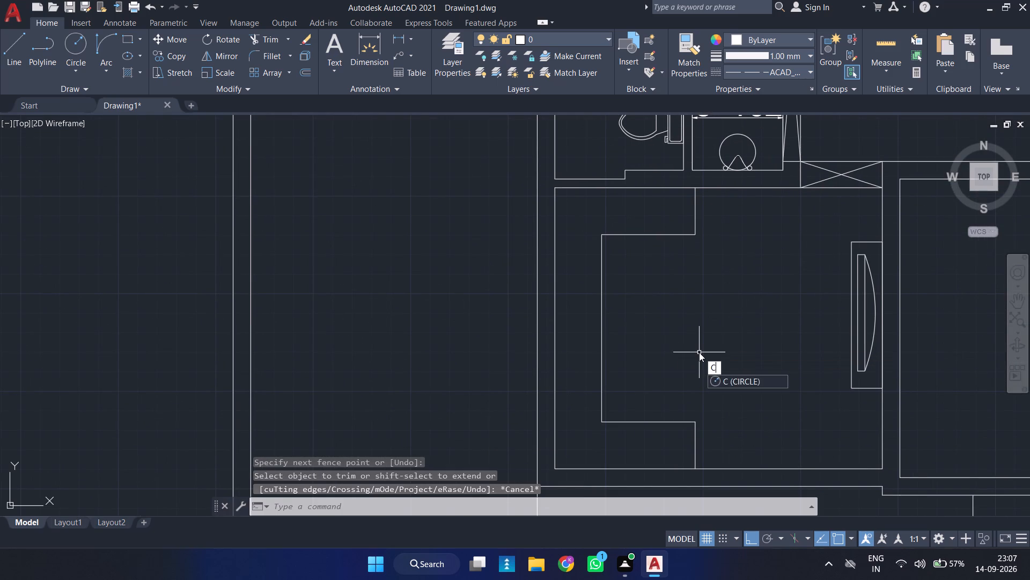
key("Return")
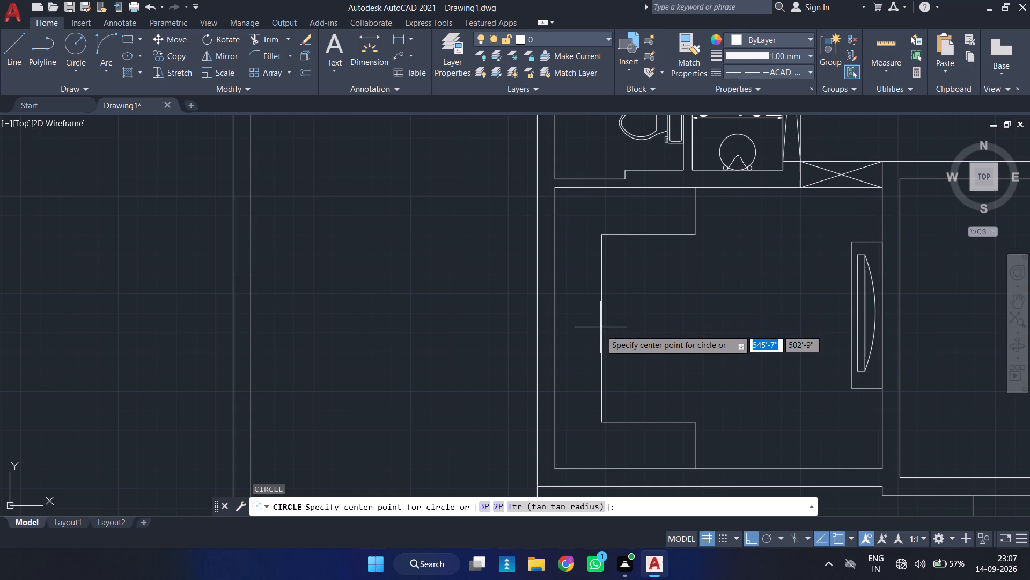
left_click(665, 329)
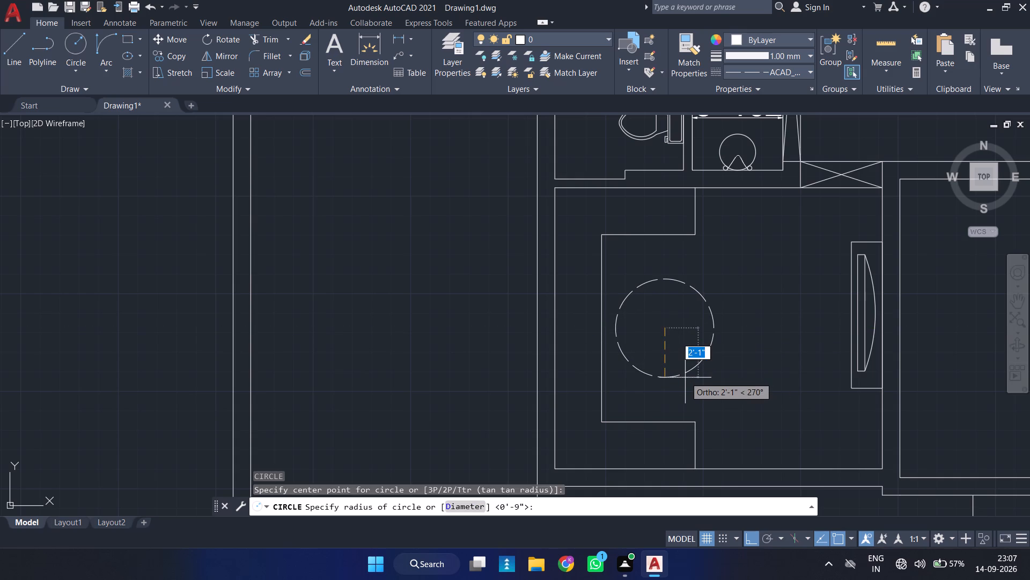
left_click(685, 378)
Set the linetype of the table circle to ByLayer.
left_click(722, 314)
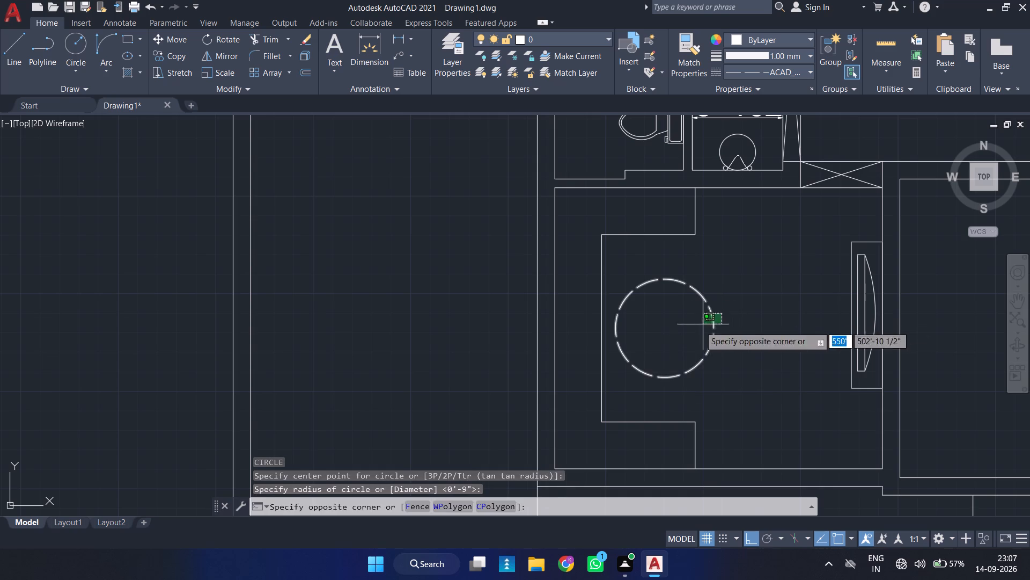
left_click(693, 328)
left_click(802, 69)
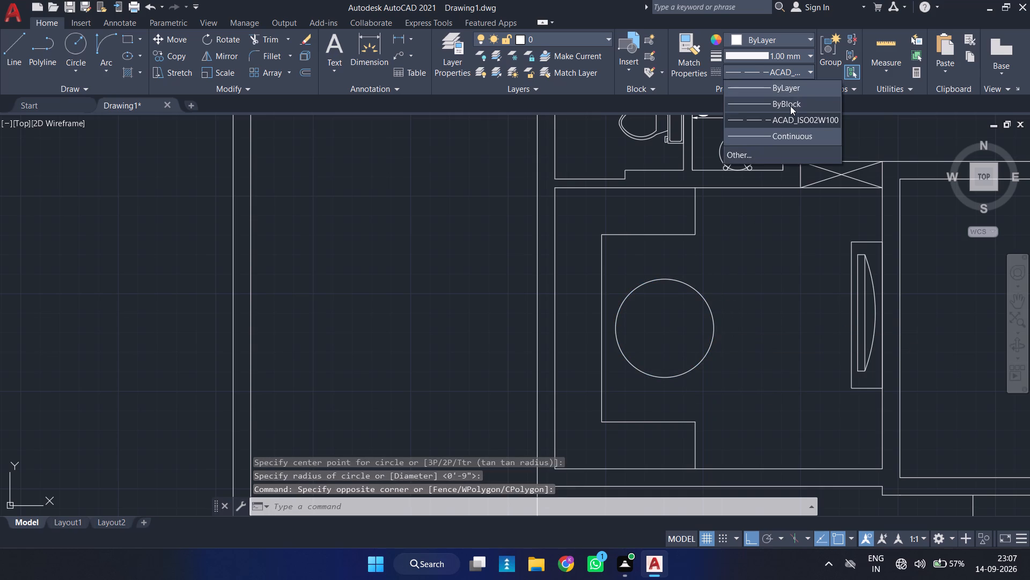
left_click(799, 88)
left_click(804, 70)
left_click(795, 88)
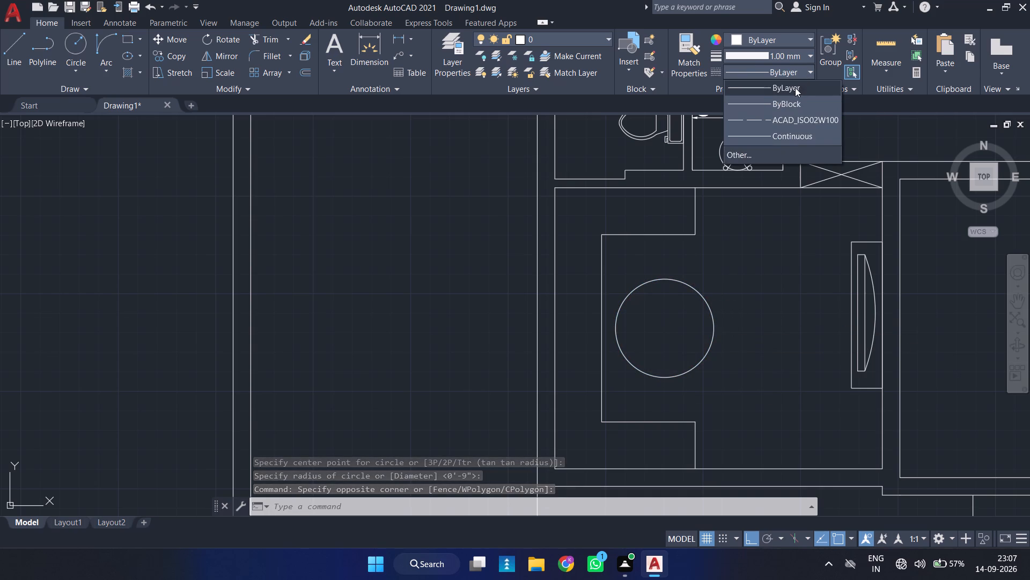
key("Escape")
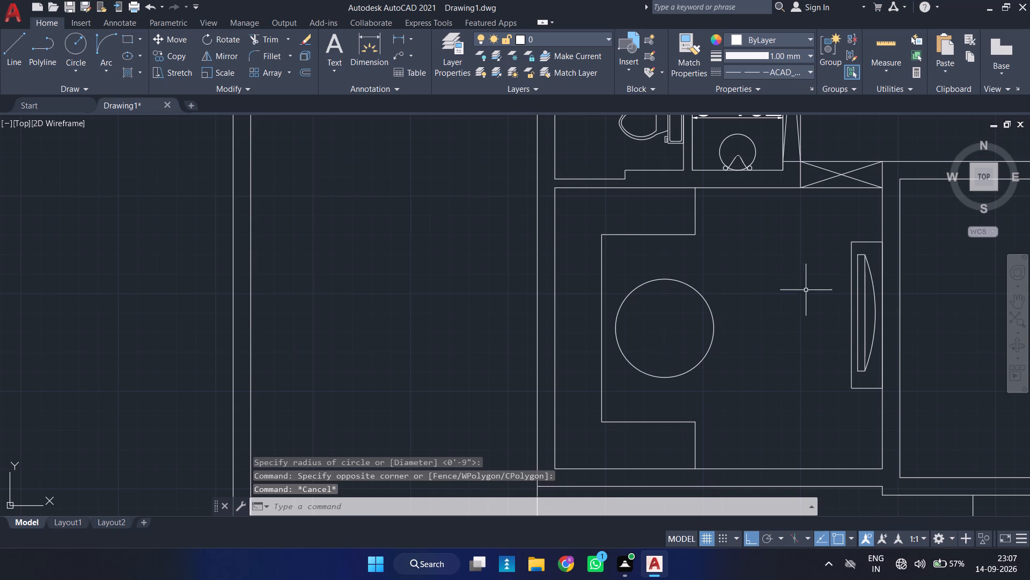
Set the current linetype for new objects to ByLayer.
left_click(799, 71)
left_click(753, 90)
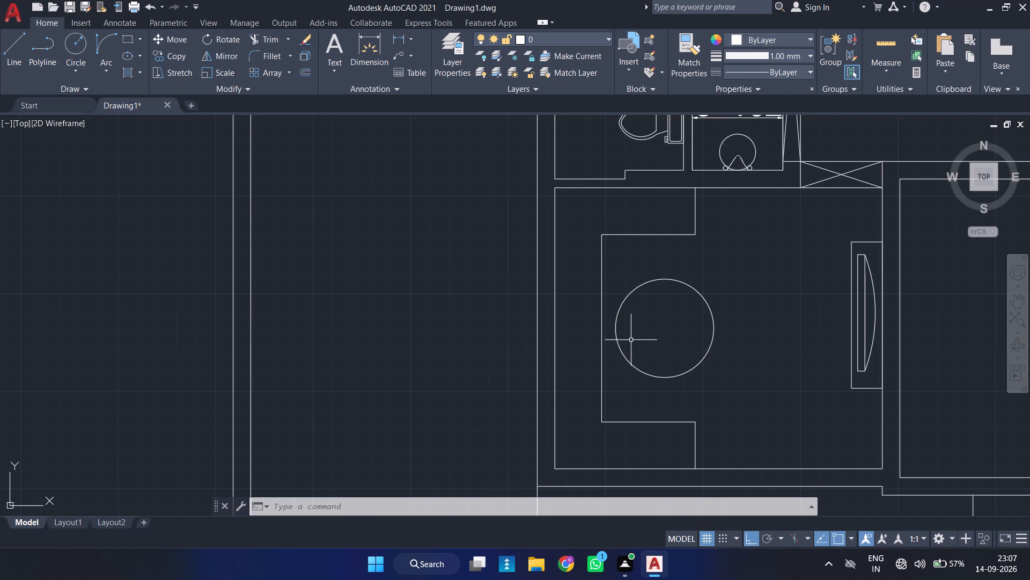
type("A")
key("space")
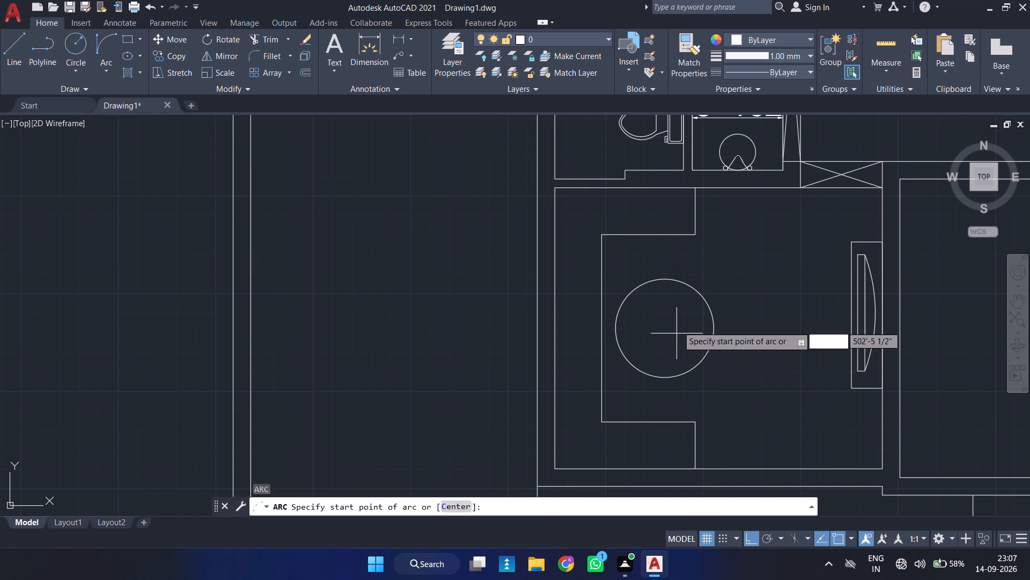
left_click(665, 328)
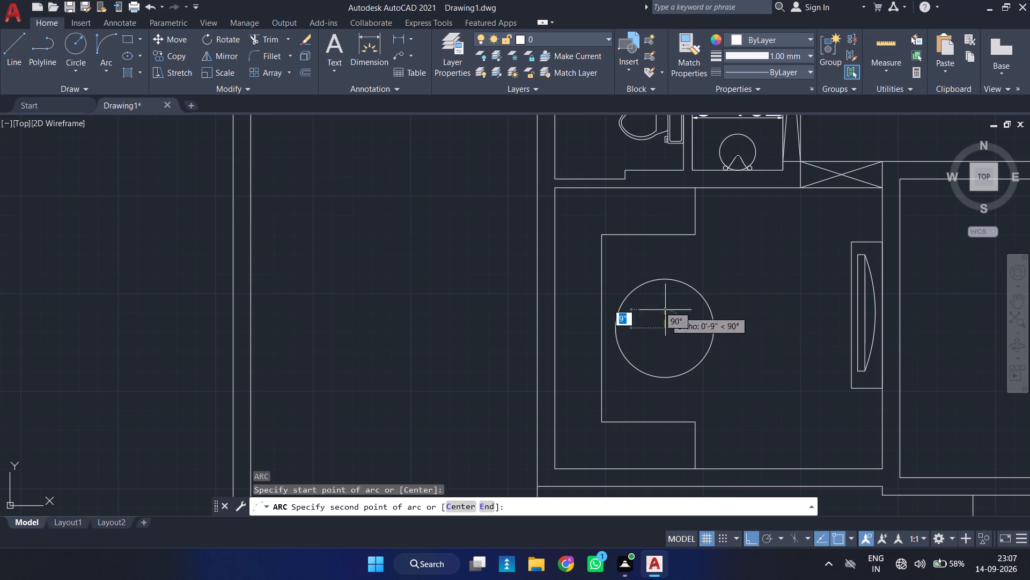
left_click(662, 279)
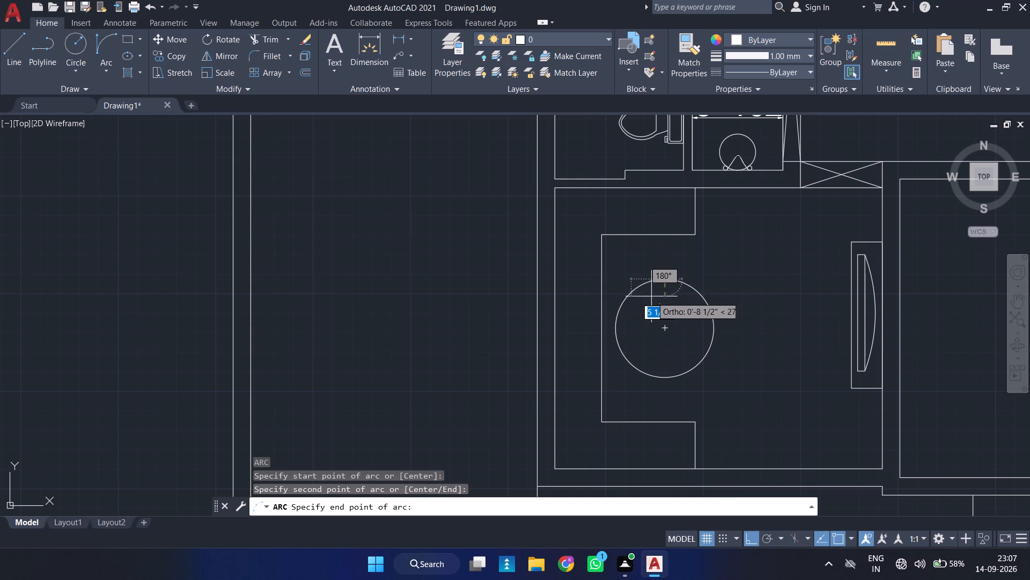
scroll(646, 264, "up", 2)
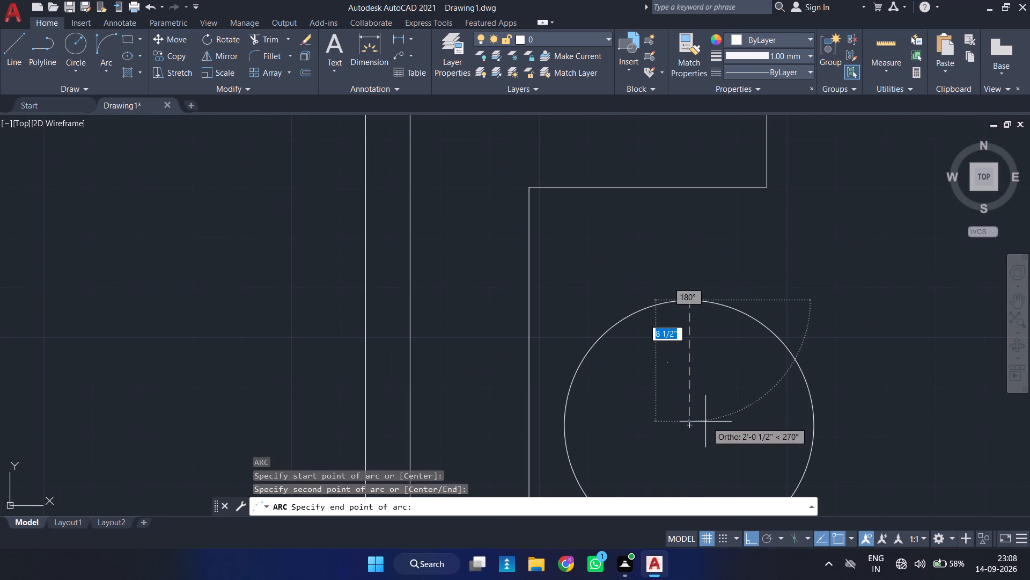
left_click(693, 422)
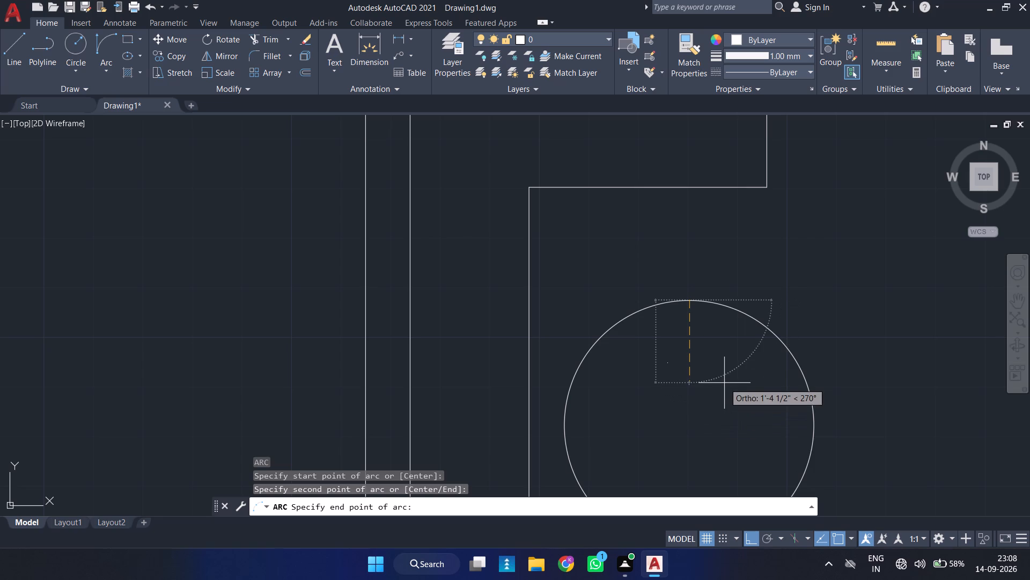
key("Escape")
Draw a start-end-direction arc from the round table's centre to its north quadrant, bowing slightly east.
left_click(108, 70)
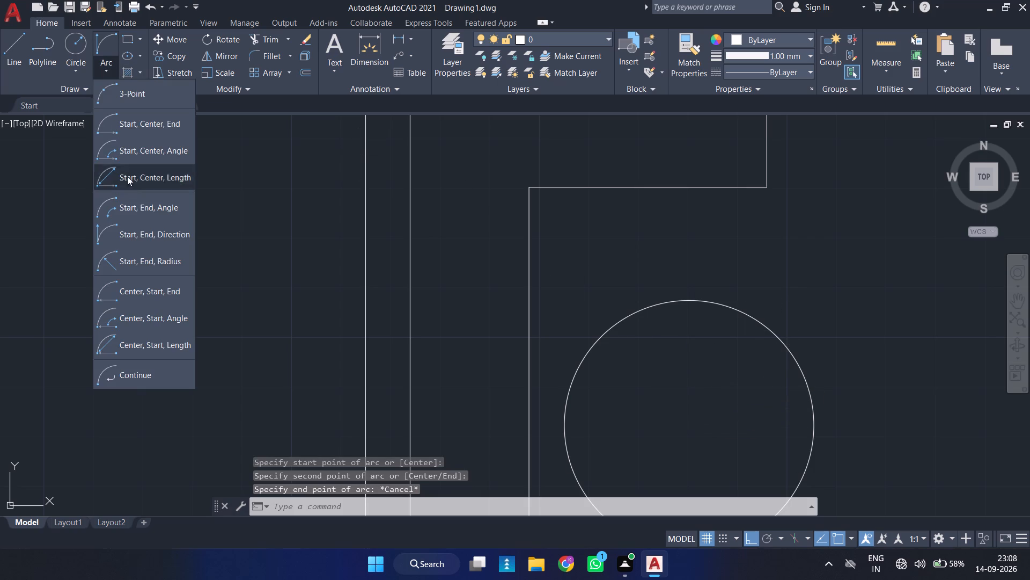
left_click(157, 230)
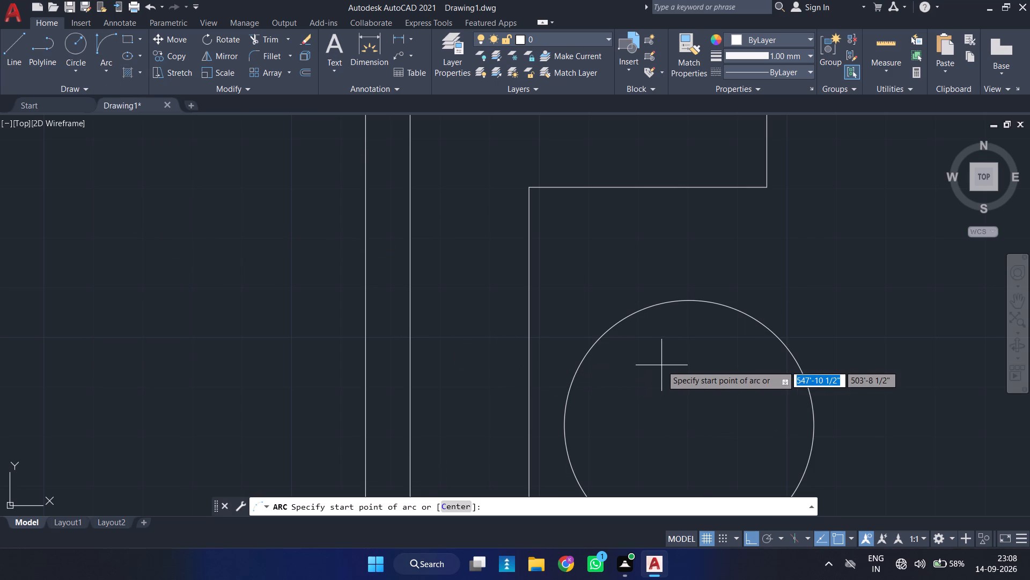
scroll(661, 365, "down", 2)
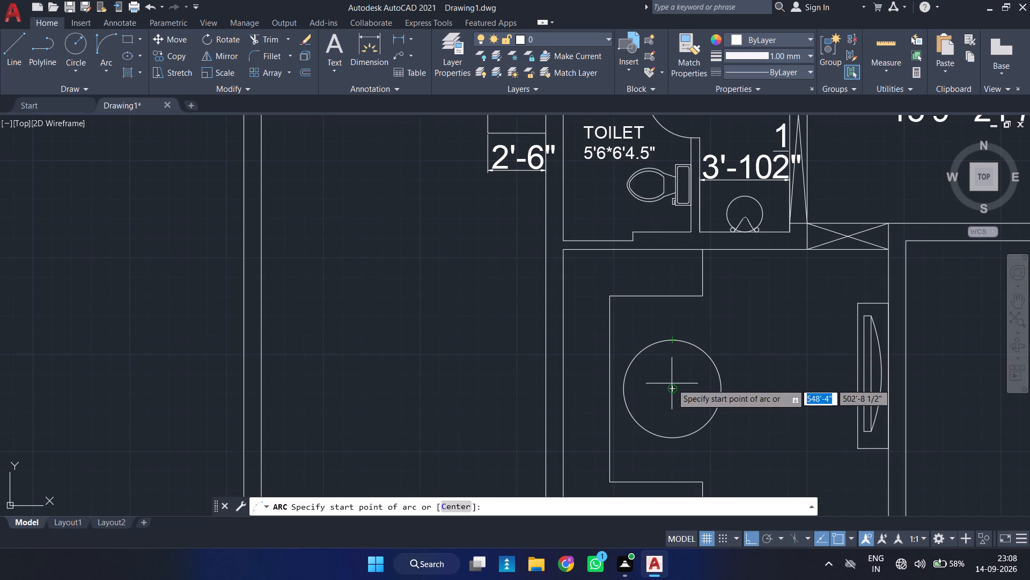
left_click(672, 387)
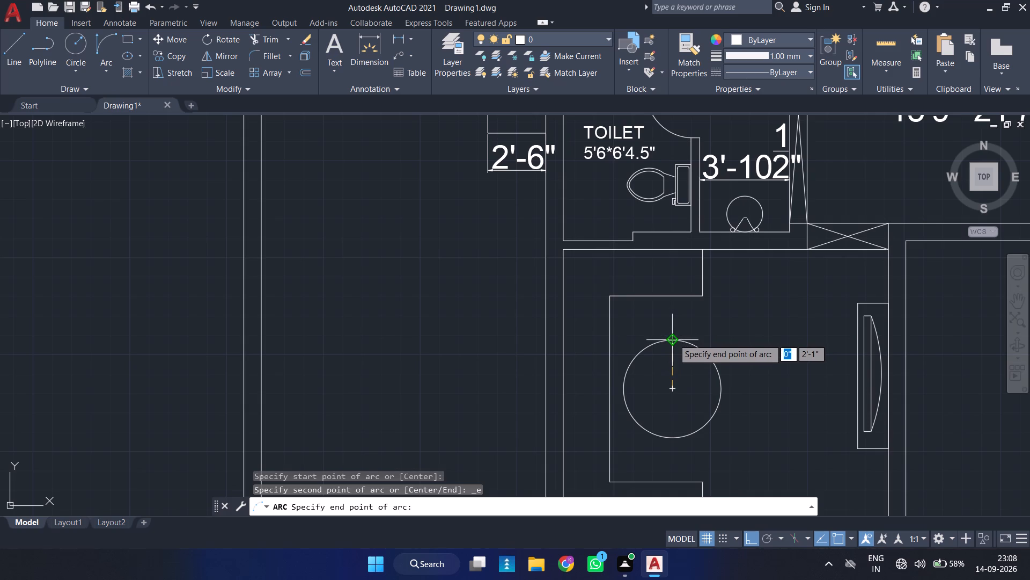
left_click(673, 339)
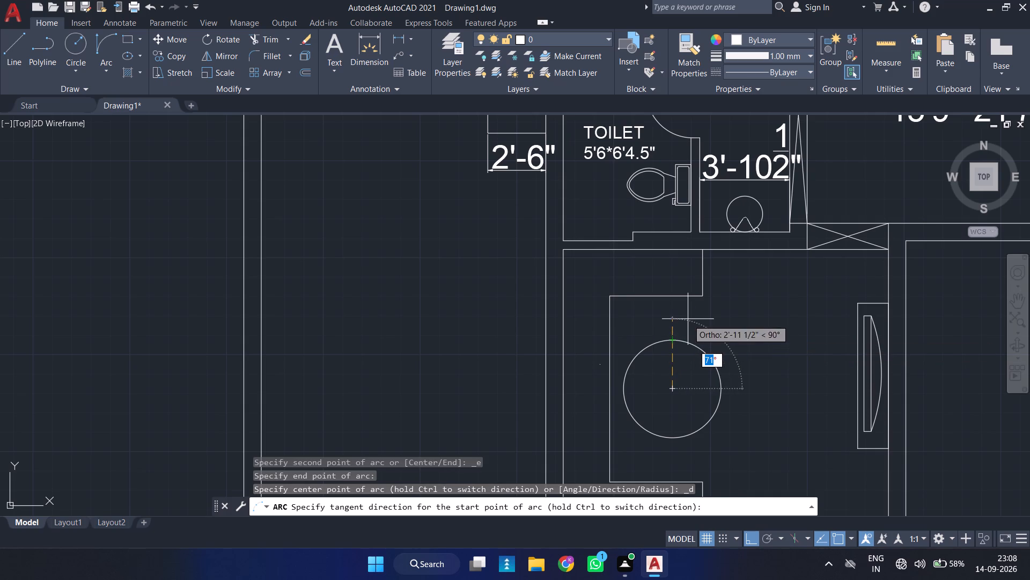
left_click(683, 345)
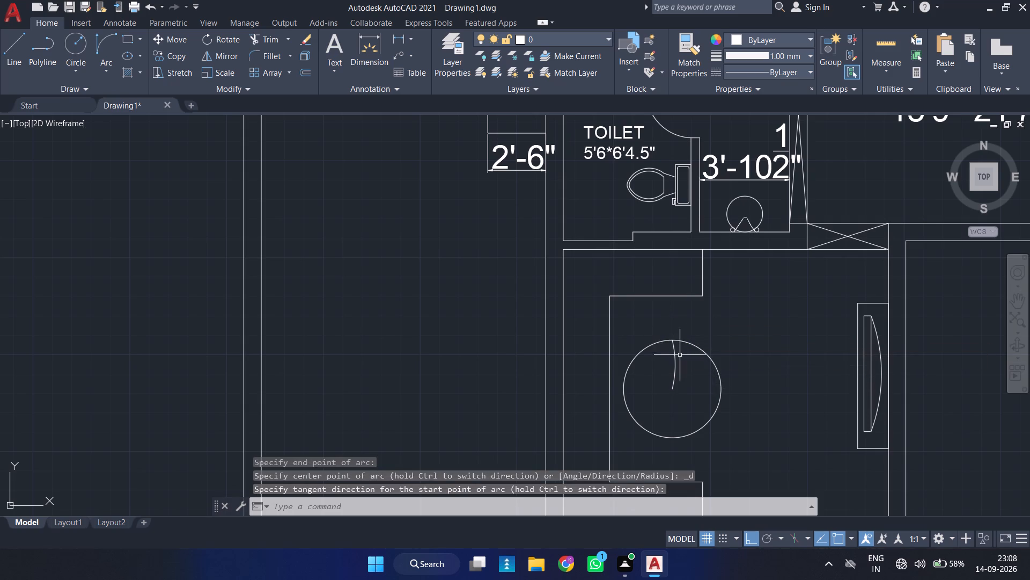
Stretch the arc's midpoint eastward to give it a fuller curve for one side of a petal.
scroll(679, 357, "up", 2)
left_click(663, 375)
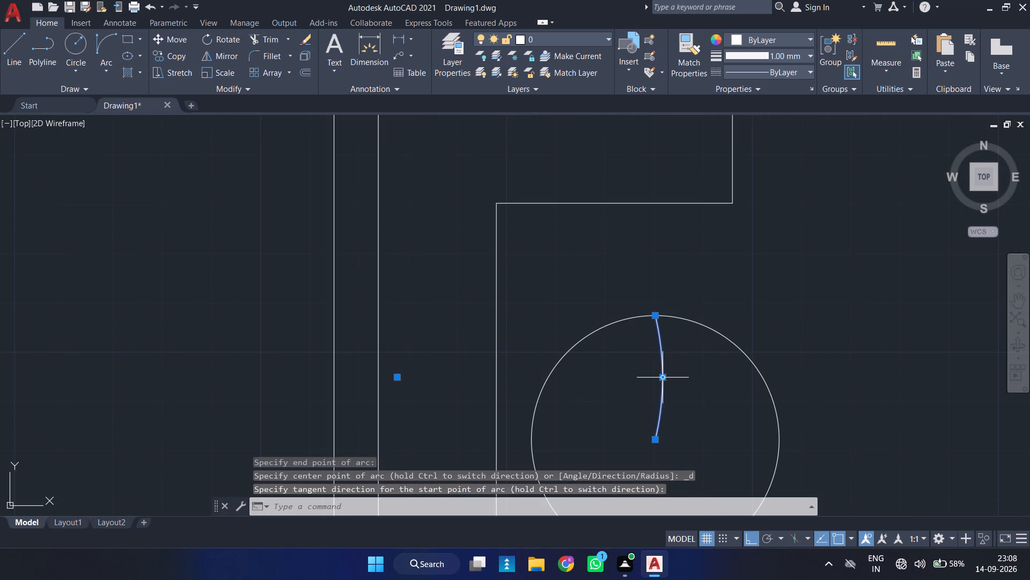
left_click(664, 375)
left_click(676, 376)
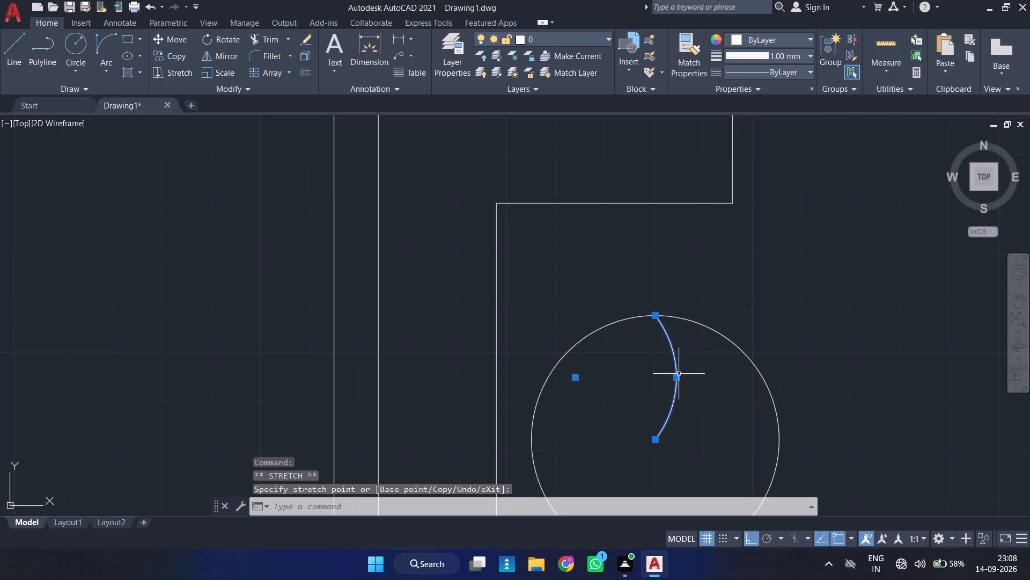
scroll(680, 372, "down", 2)
scroll(680, 374, "up", 5)
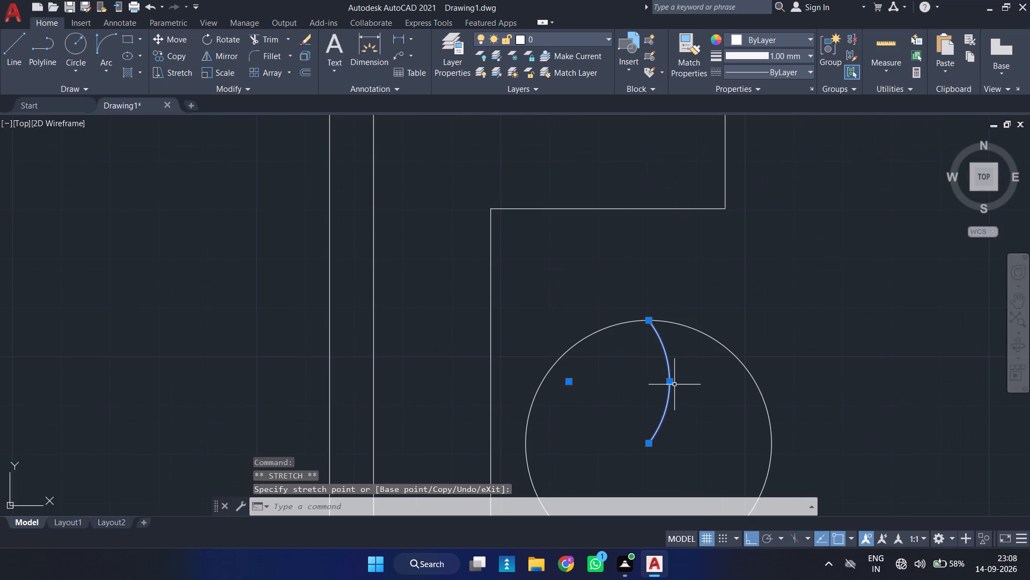
left_click(669, 383)
left_click(664, 383)
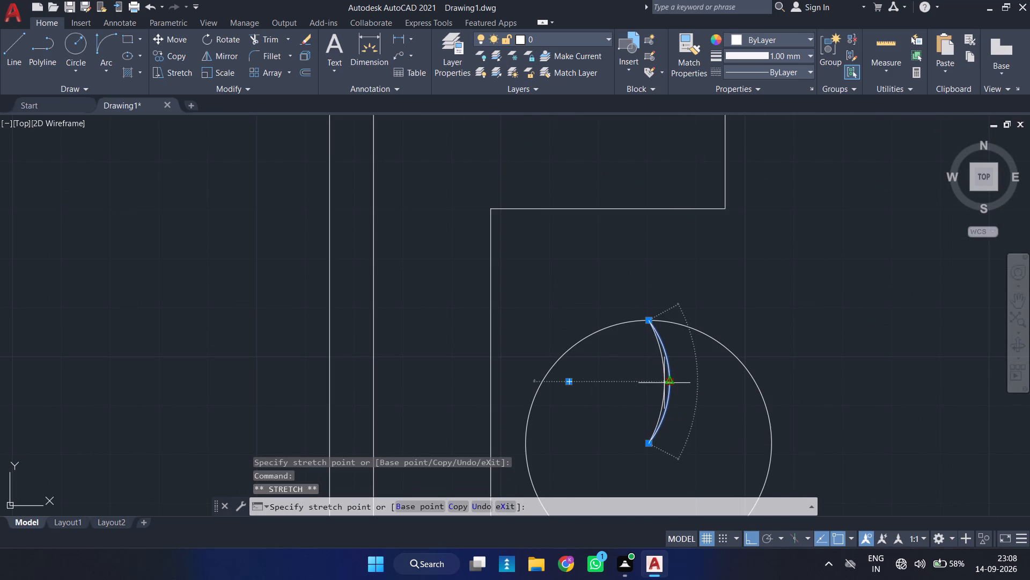
scroll(665, 383, "up", 3)
left_click(678, 383)
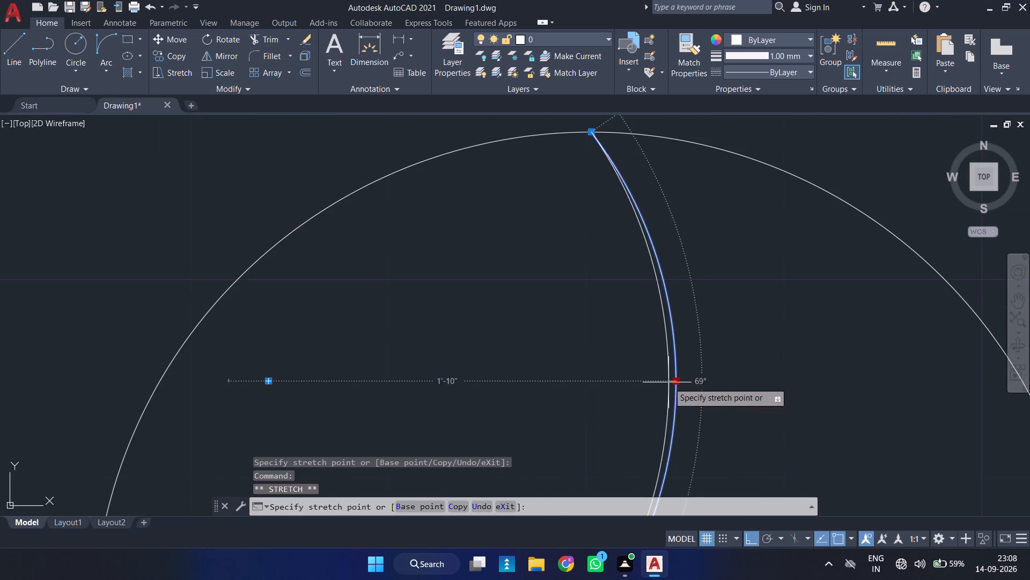
left_click(660, 382)
Mirror the arc about the vertical line through its endpoints, keeping the original, to form a closed petal.
scroll(660, 380, "down", 3)
middle_click_drag(694, 398, 682, 353)
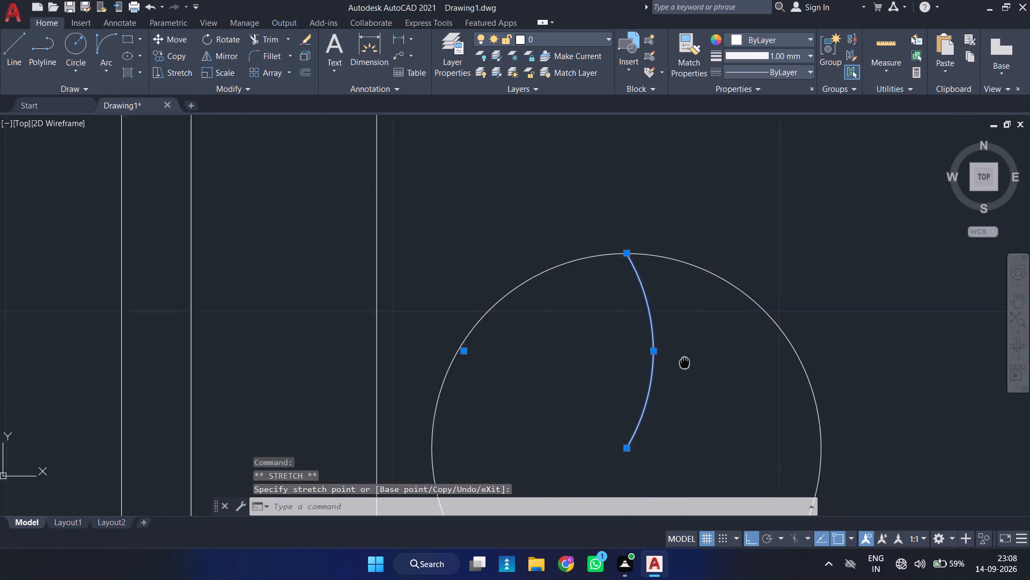
middle_click_drag(682, 353, 672, 320)
type("MI")
key("space")
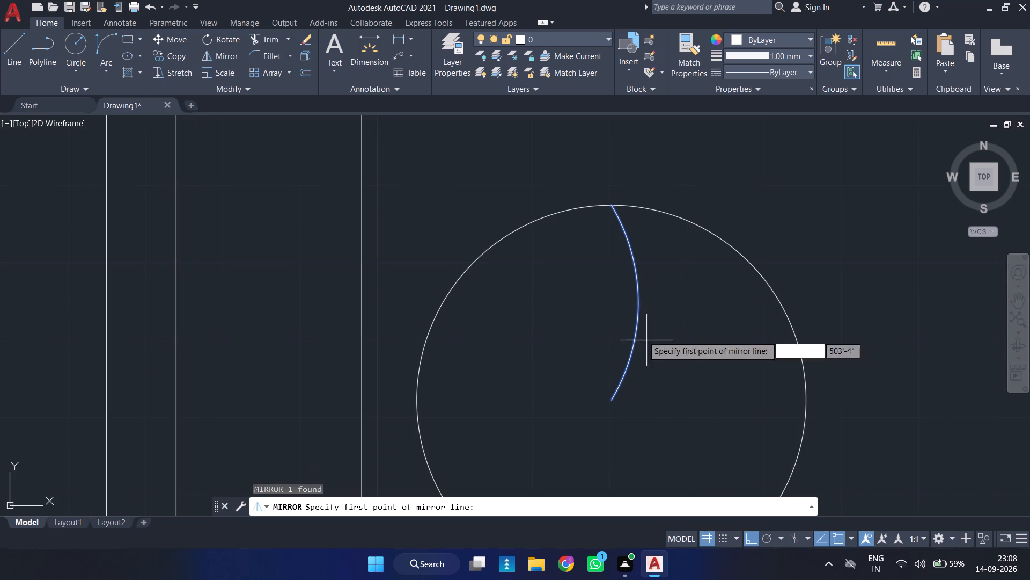
left_click(612, 208)
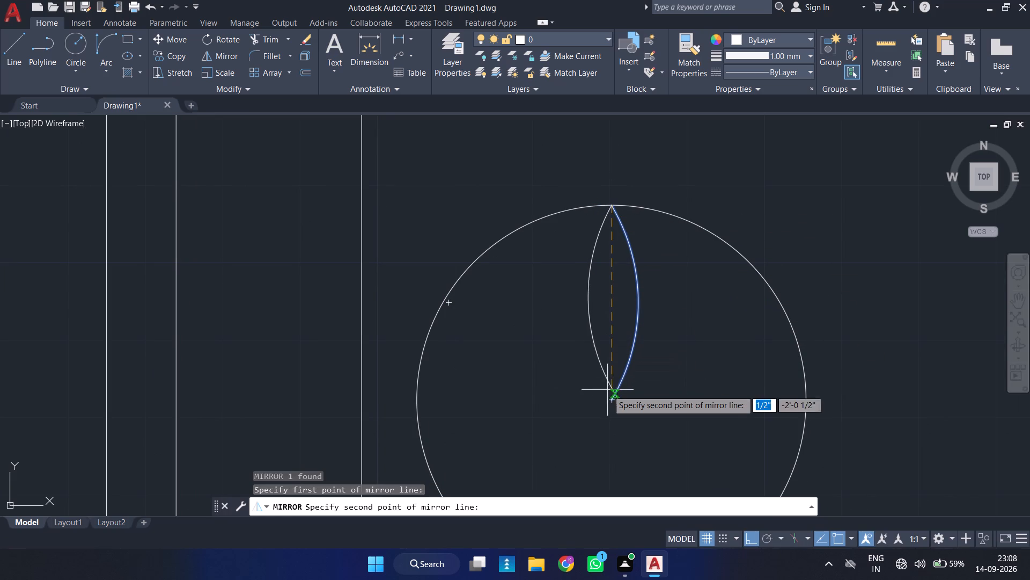
left_click(610, 398)
left_click_drag(637, 441, 611, 398)
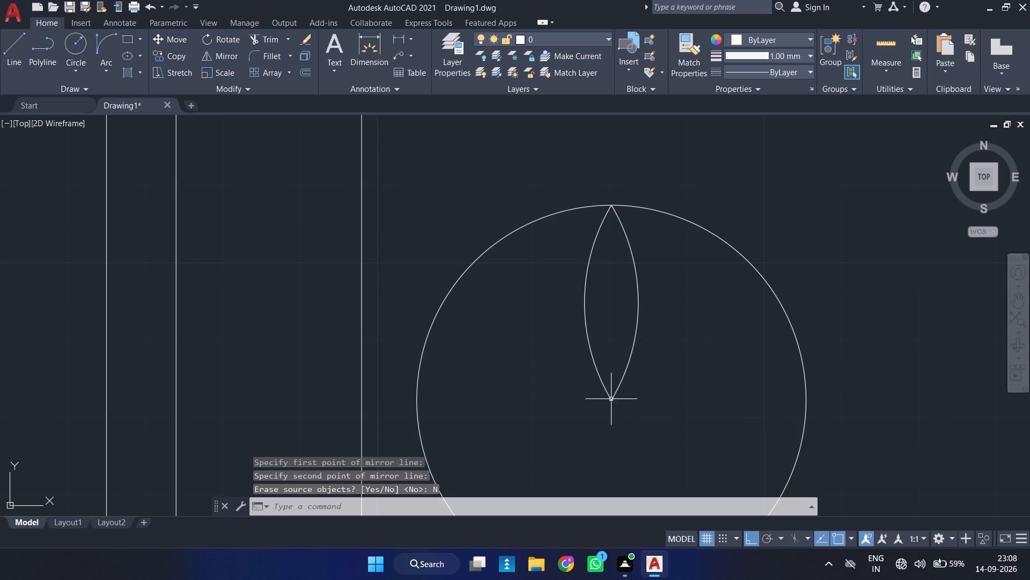
Polar-array the two petal arcs around the table's centre with 12 items over 360 degrees.
left_click(679, 300)
left_click(557, 299)
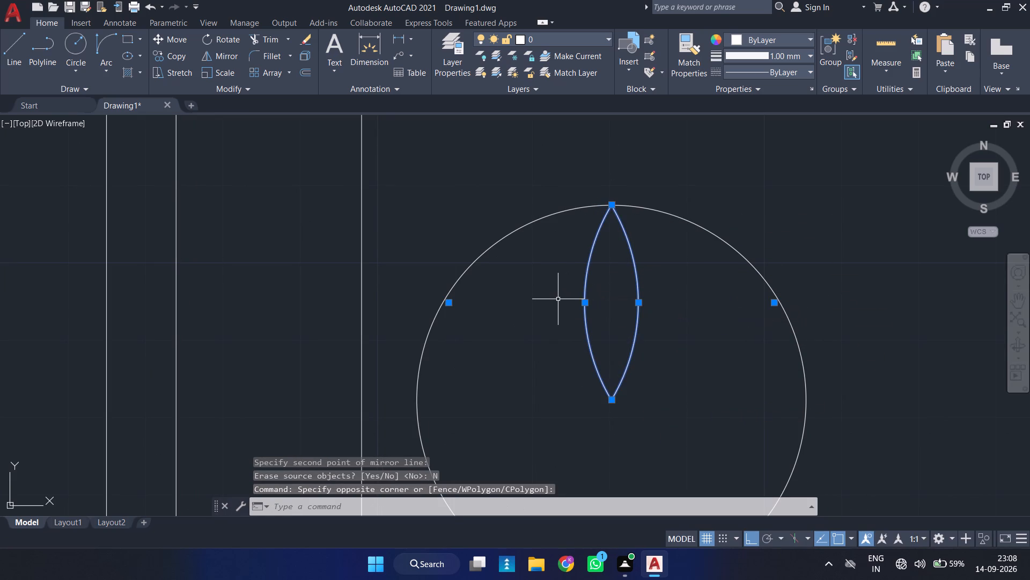
type("AR")
key("space")
left_click_drag(614, 360, 558, 299)
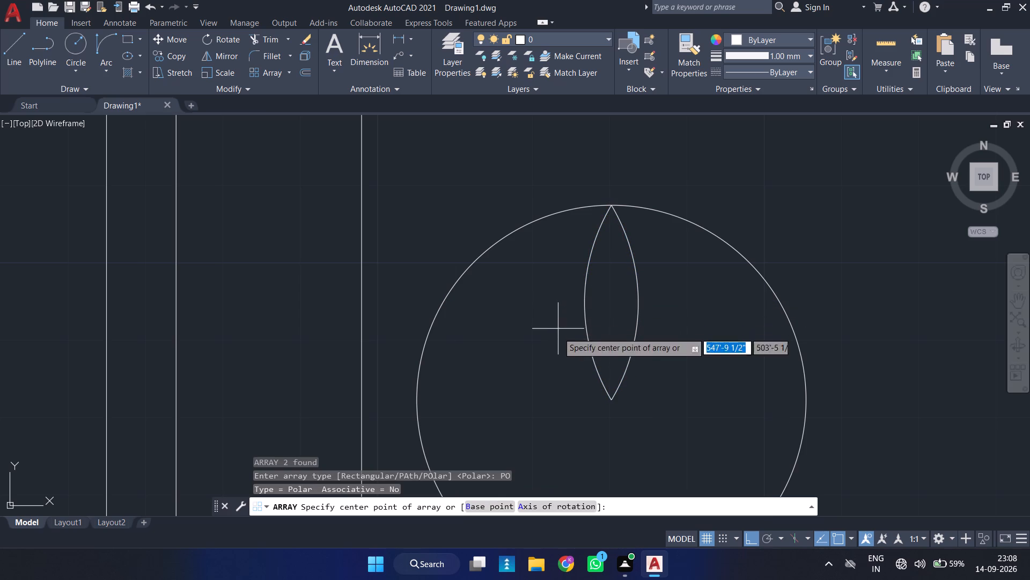
left_click(614, 403)
scroll(681, 416, "down", 3)
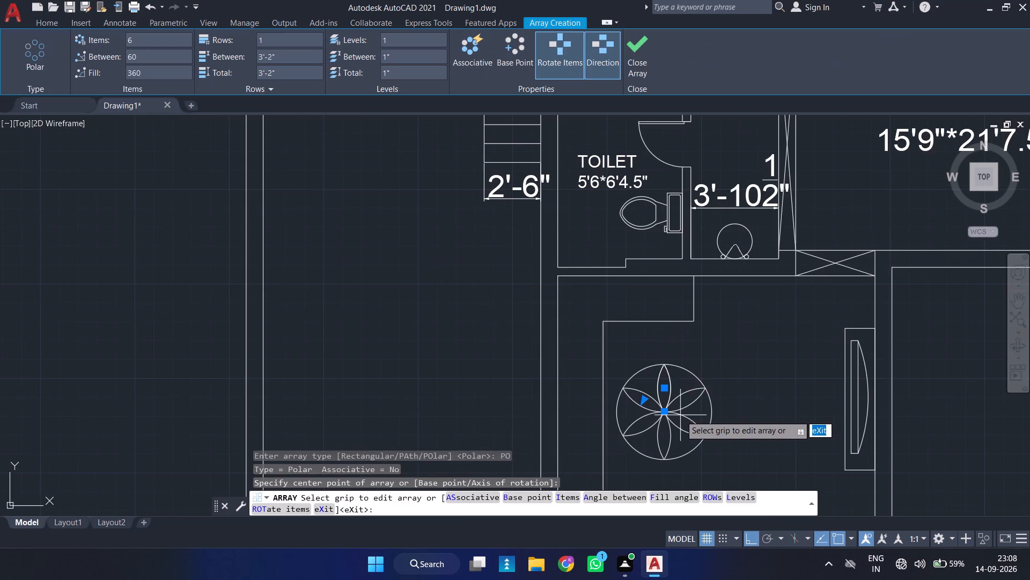
left_click(161, 42)
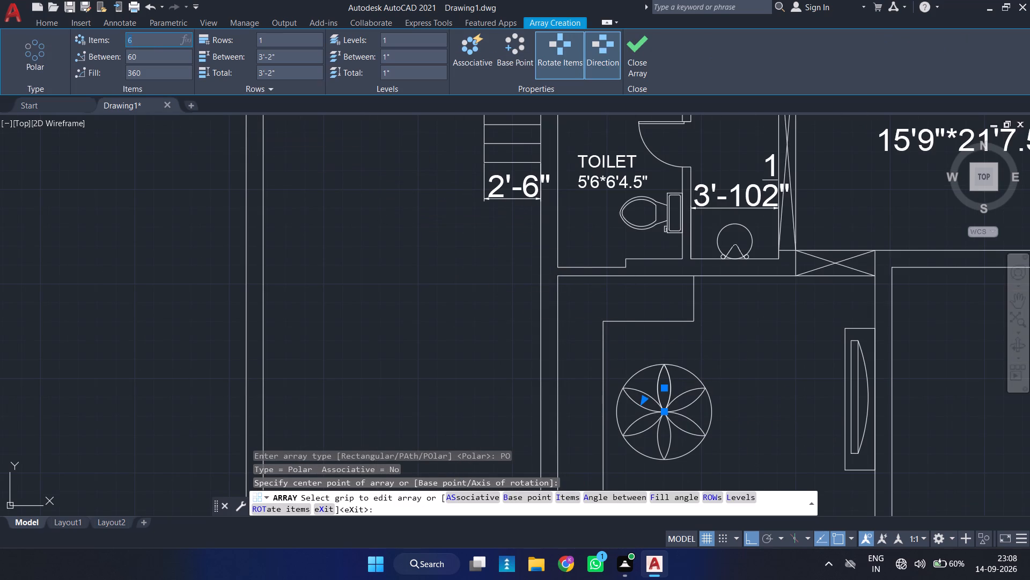
key("BackSpace")
type("12")
key("Return")
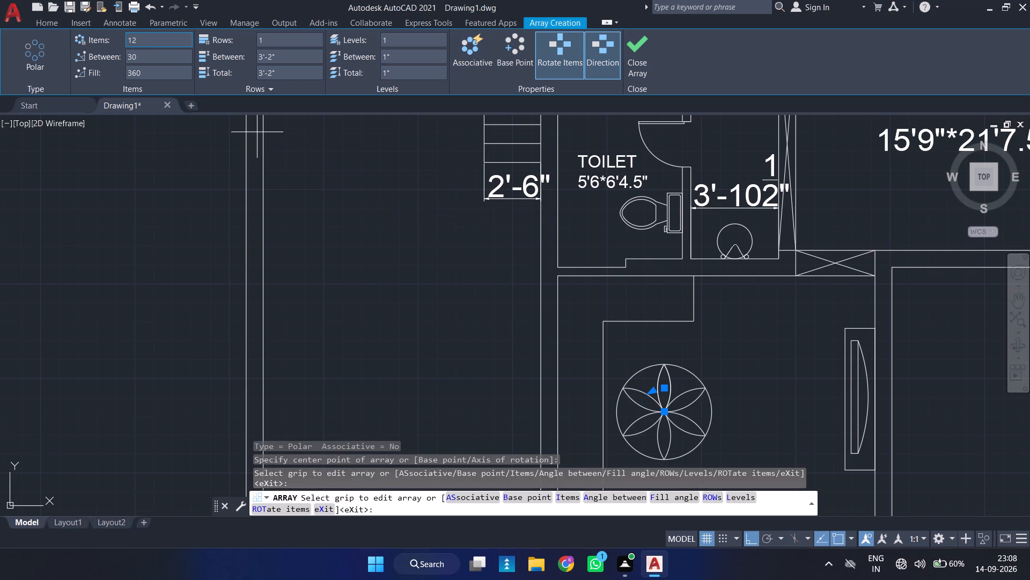
key("Return")
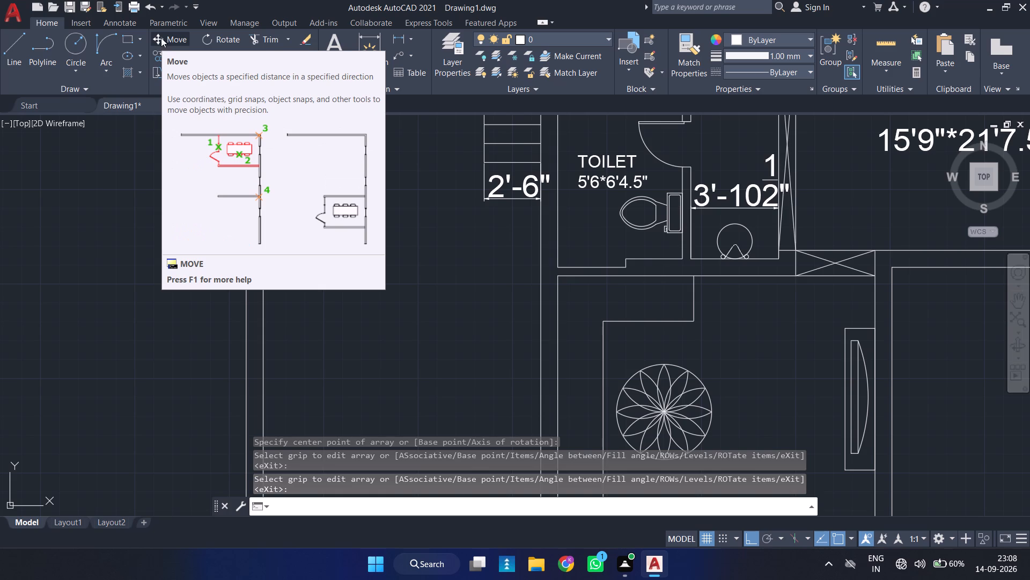
Draw a circle of about 1'-1" radius at the table's centre, passing through the crossings of neighbouring petals.
scroll(545, 289, "down", 3)
scroll(573, 321, "up", 3)
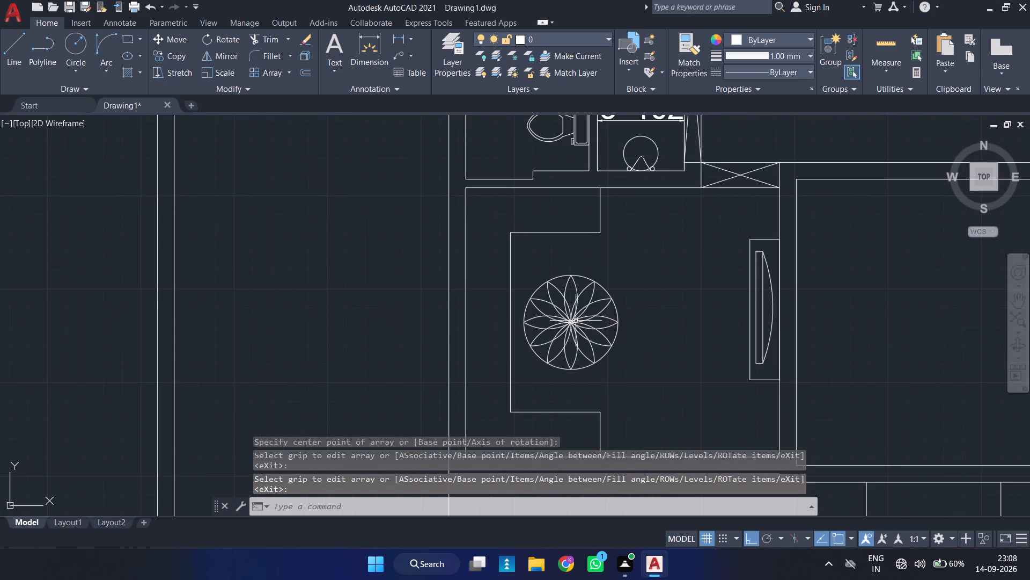
scroll(577, 321, "up", 2)
key("c")
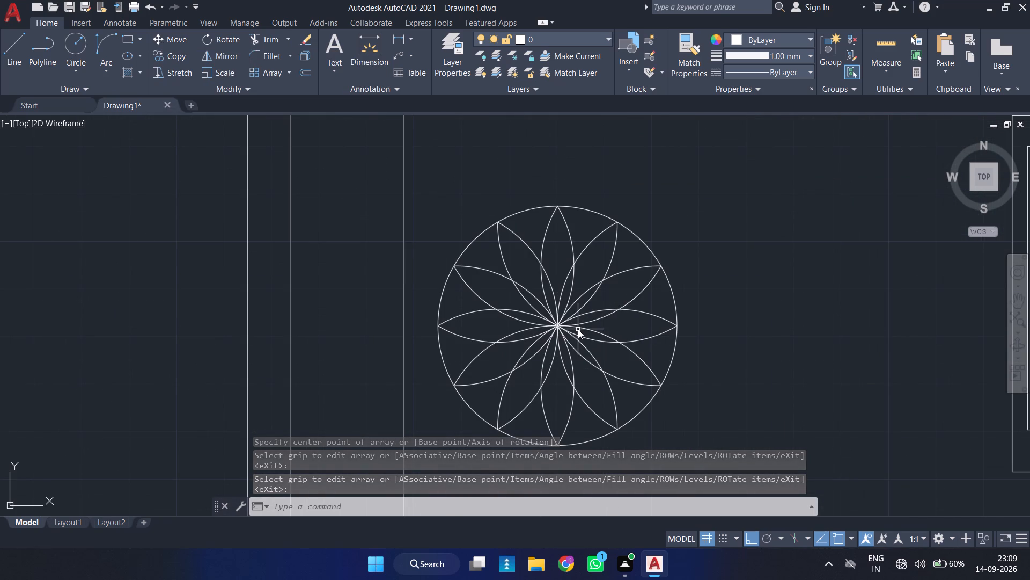
key("Return")
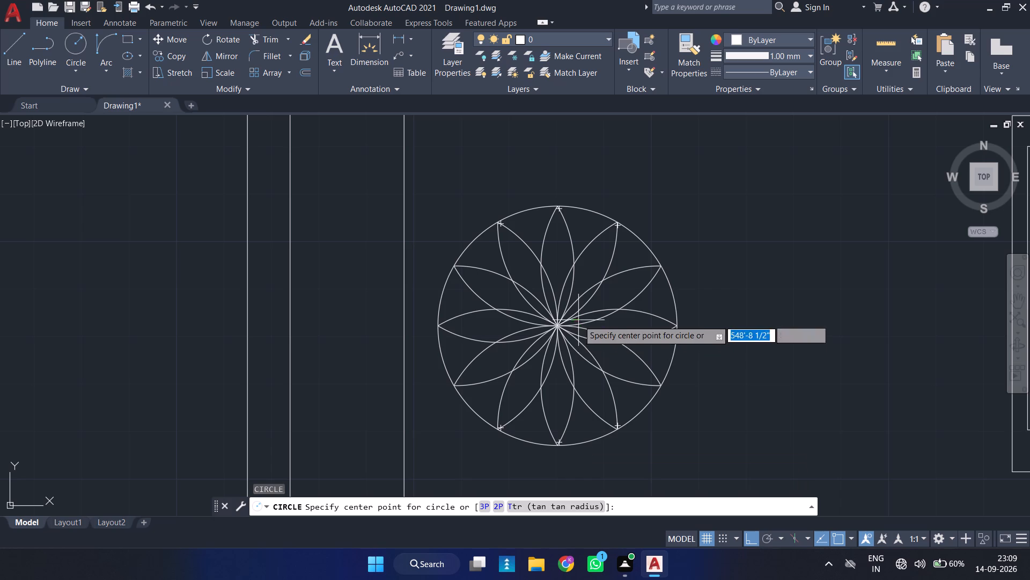
scroll(560, 328, "up", 2)
left_click(549, 323)
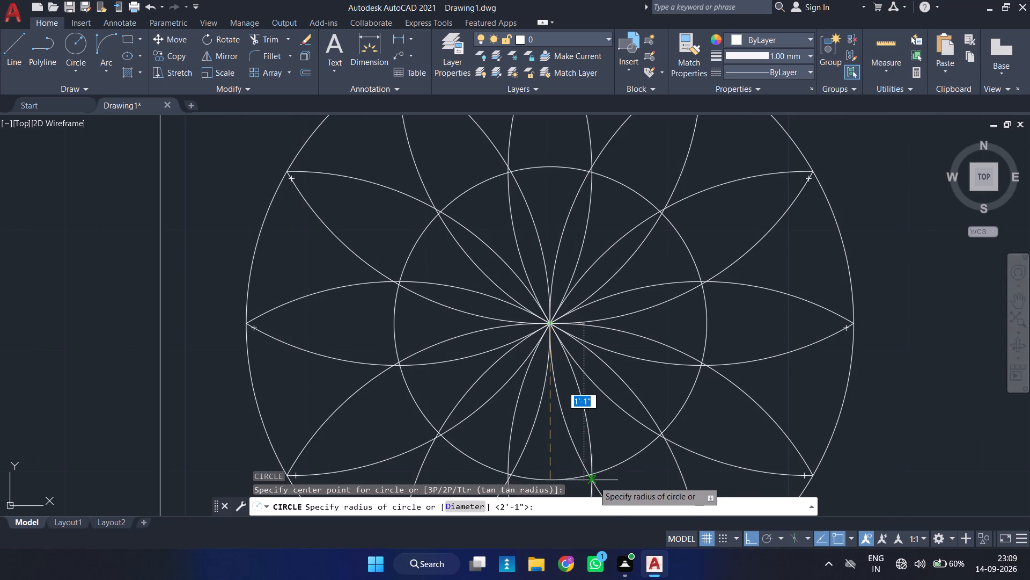
left_click(594, 481)
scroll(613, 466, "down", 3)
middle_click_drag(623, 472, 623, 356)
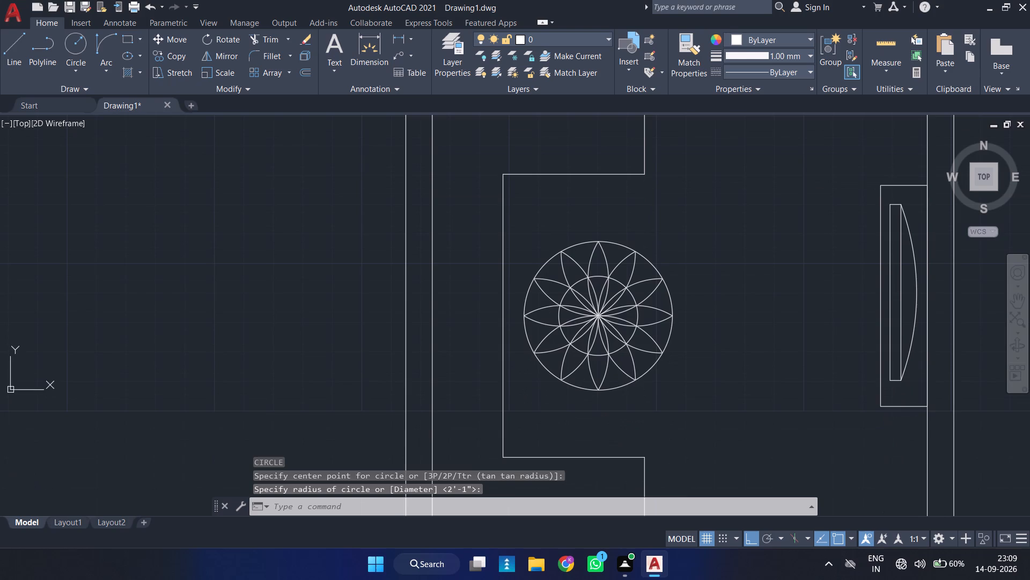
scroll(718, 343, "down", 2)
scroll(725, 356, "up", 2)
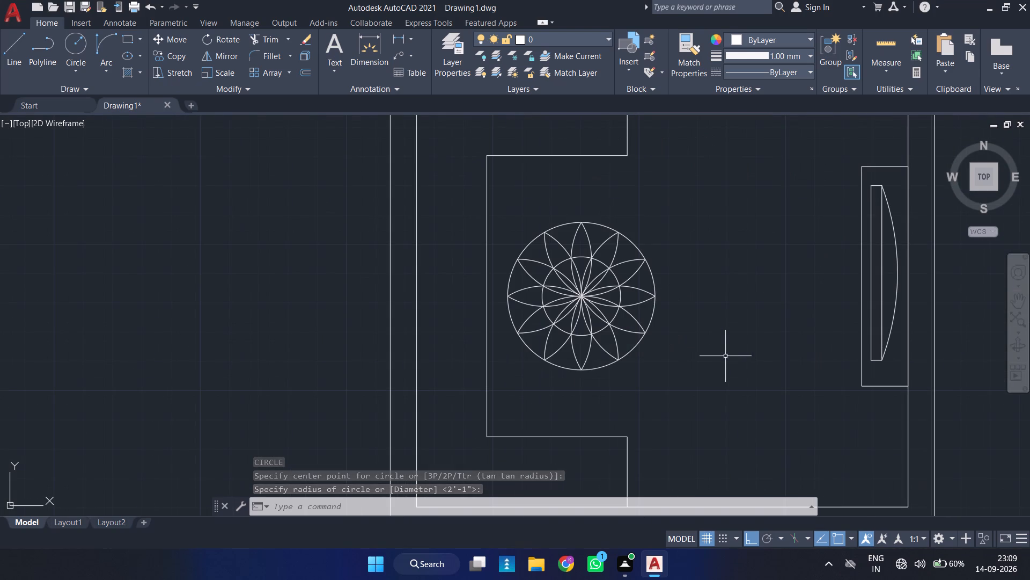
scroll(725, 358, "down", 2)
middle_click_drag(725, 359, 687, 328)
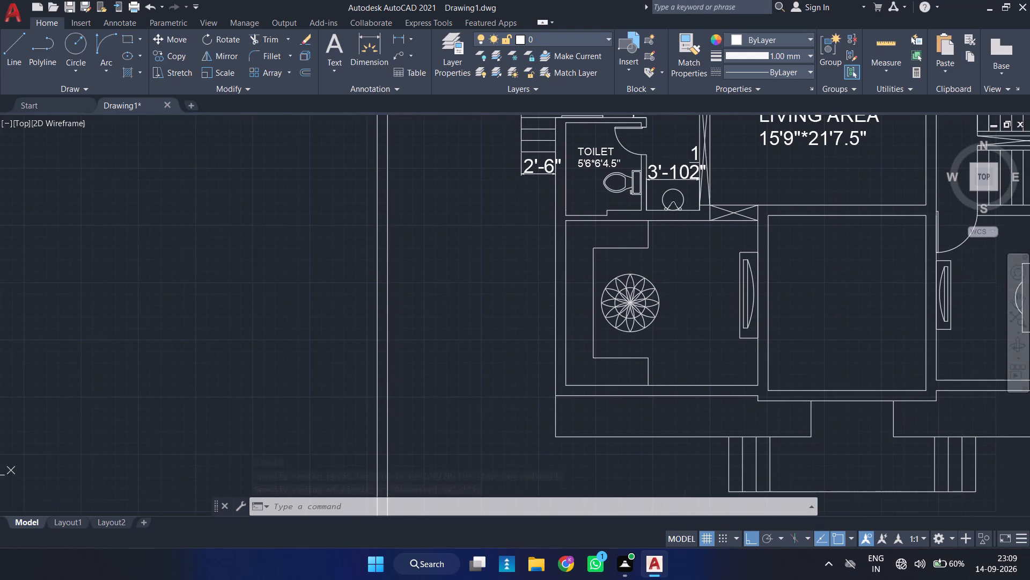
Offset the round table's outer circle 1" outward to give the tabletop a double edge.
scroll(662, 316, "up", 2)
key("o")
key("Return")
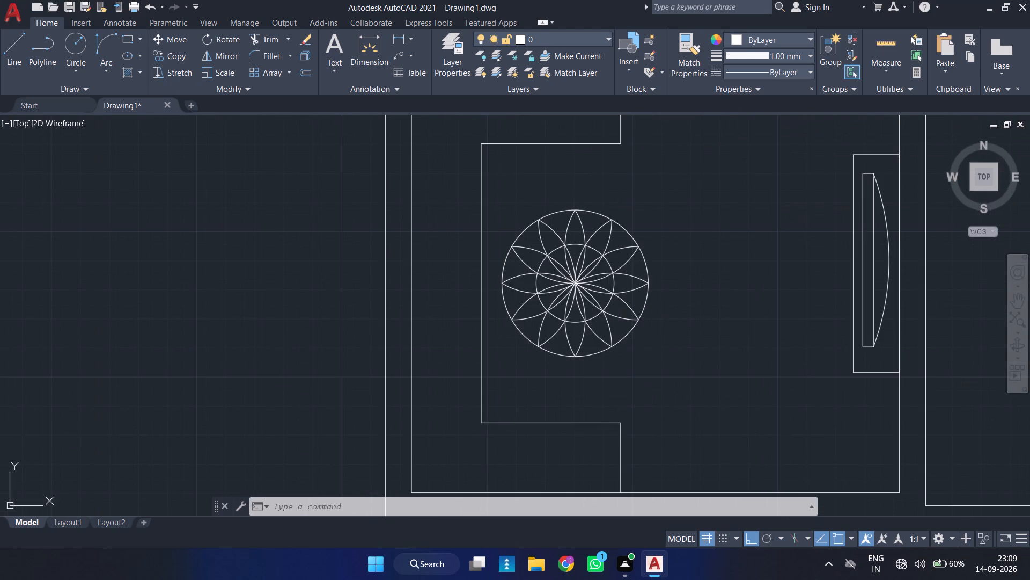
key("1")
key("Return")
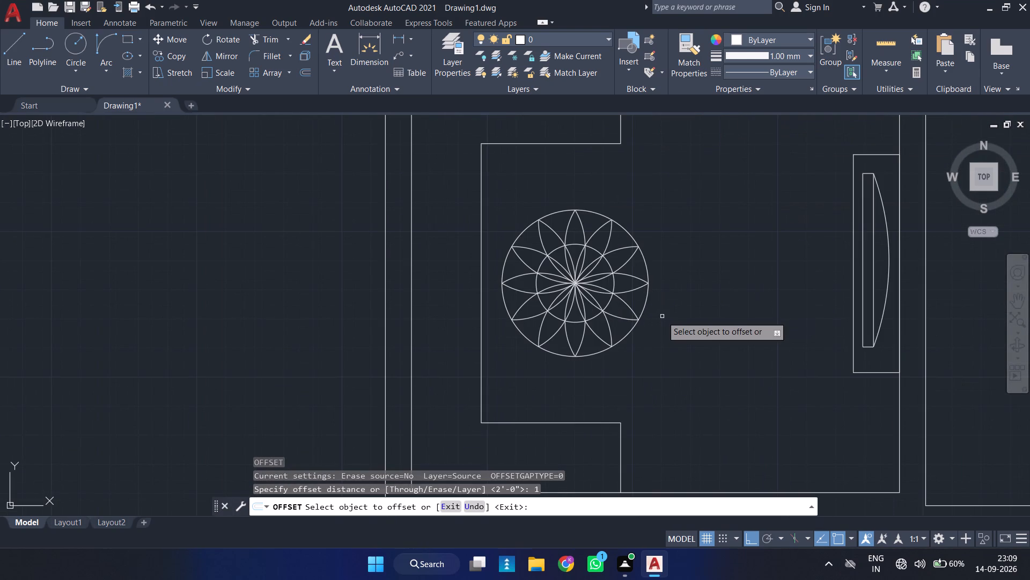
left_click(648, 295)
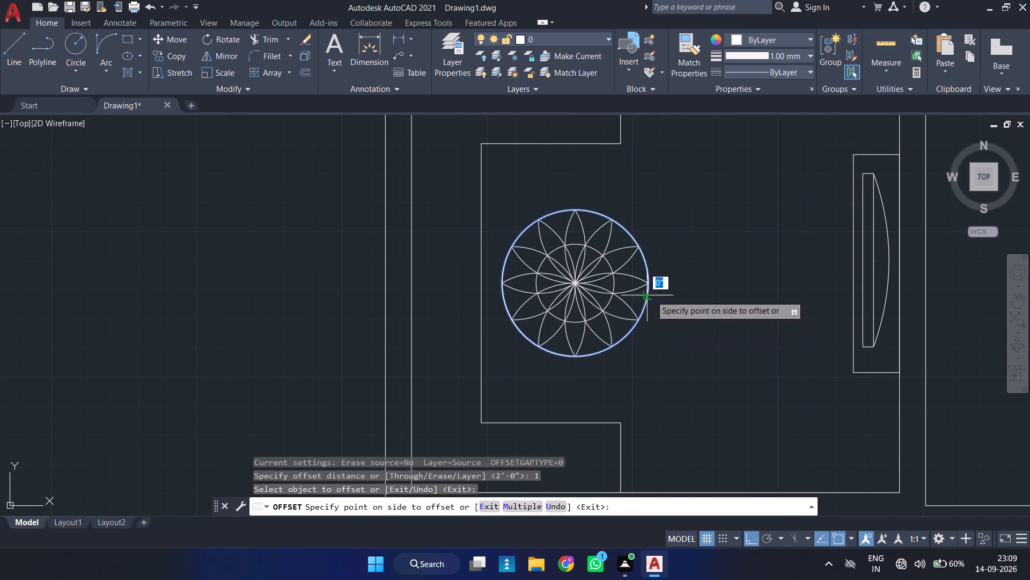
left_click(683, 314)
scroll(698, 294, "down", 3)
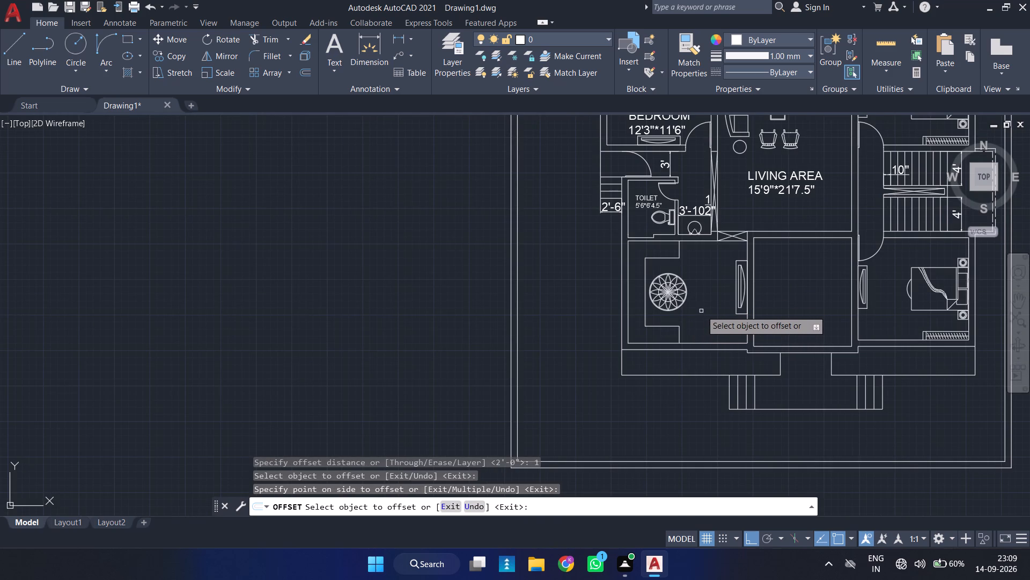
key("Escape")
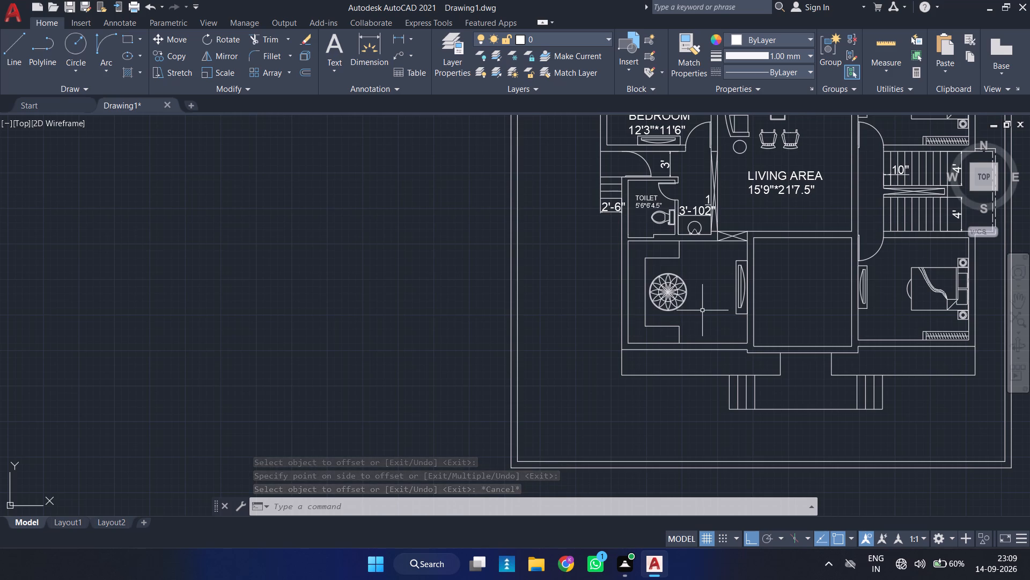
Copy the window in the dining room's north wall about 2'-3" straight south into the room.
scroll(832, 298, "down", 1)
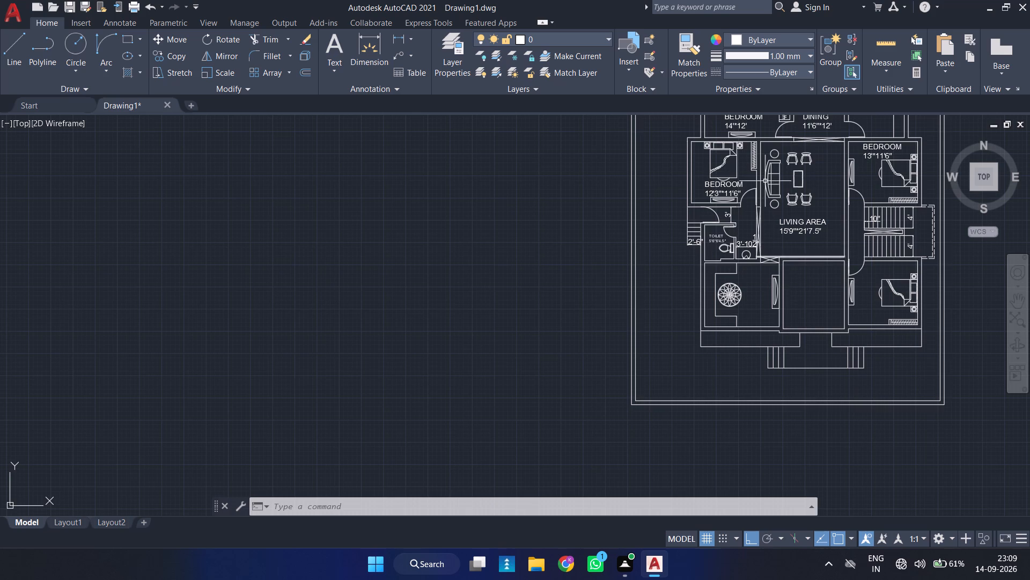
middle_click_drag(763, 180, 688, 367)
scroll(648, 239, "up", 2)
middle_click_drag(755, 327, 753, 322)
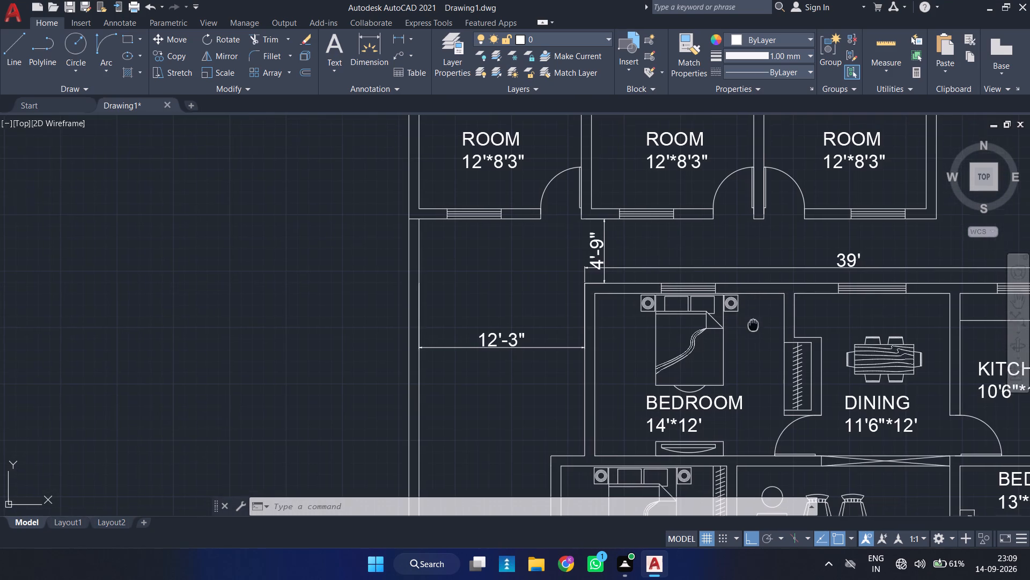
middle_click_drag(753, 322, 717, 250)
left_click(847, 215)
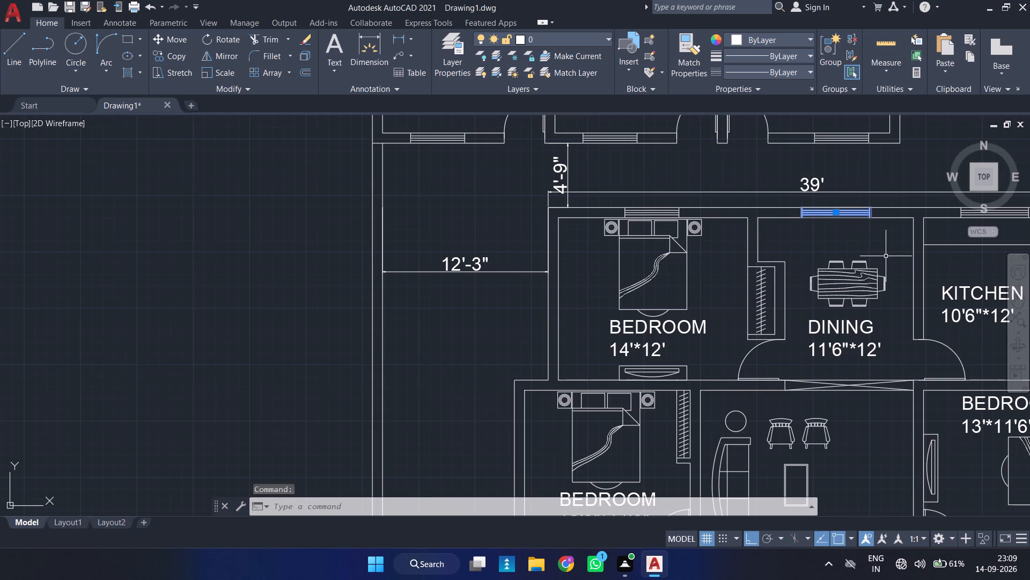
type("CO")
key("Return")
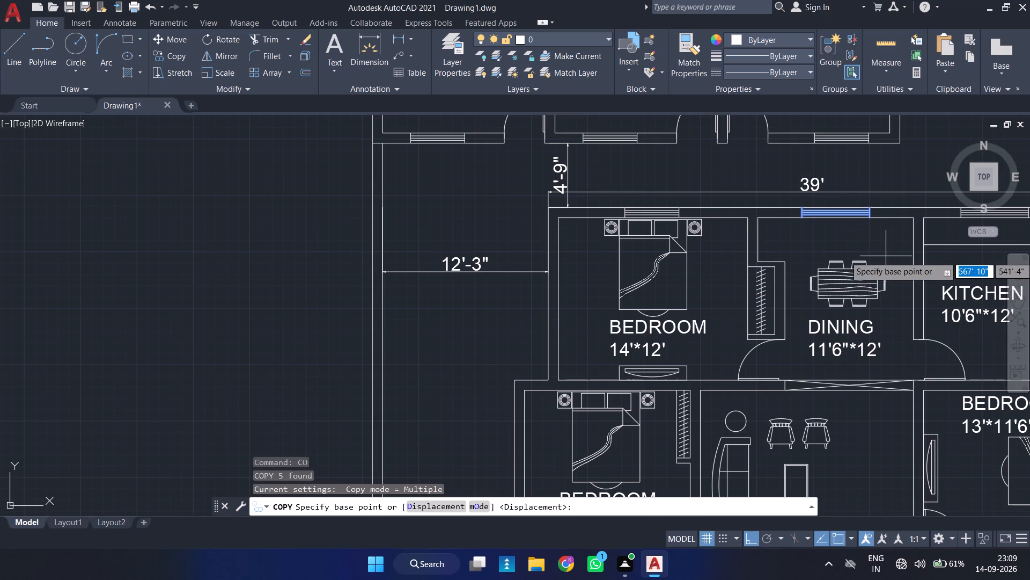
left_click(872, 211)
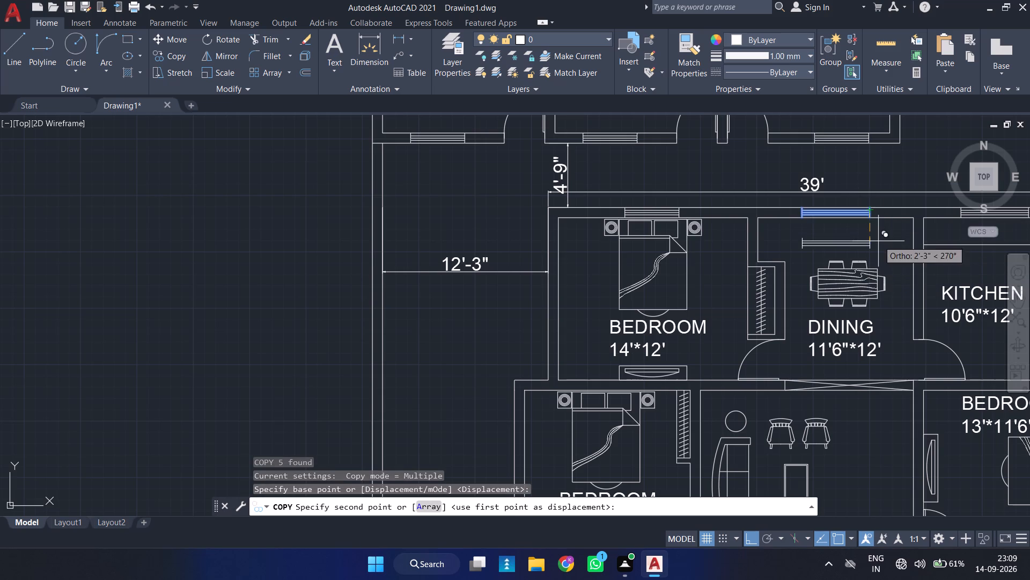
left_click(878, 241)
key("Escape")
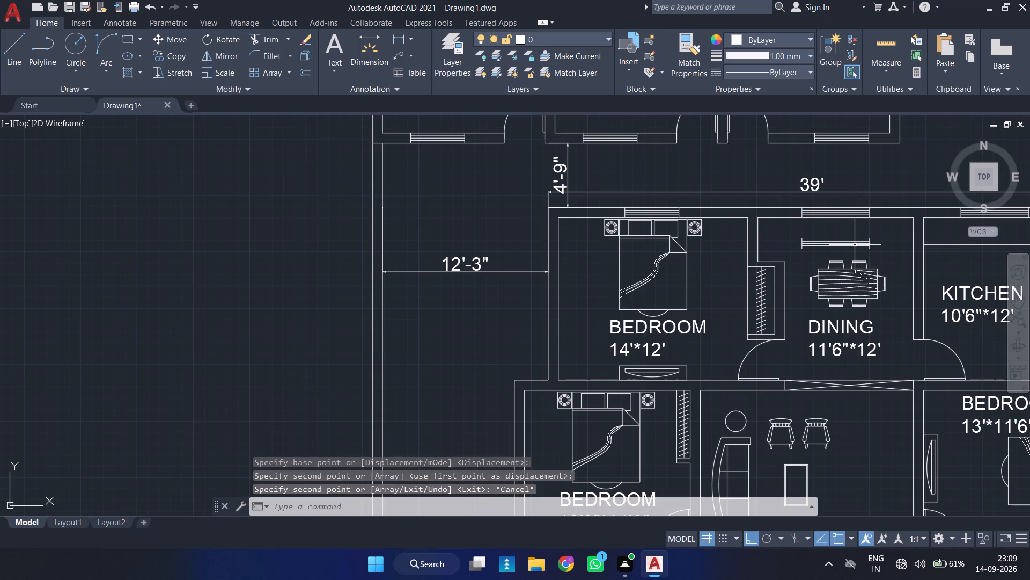
Rotate the copied window 270 degrees about its west end so that it stands vertically.
left_click(855, 242)
key("r")
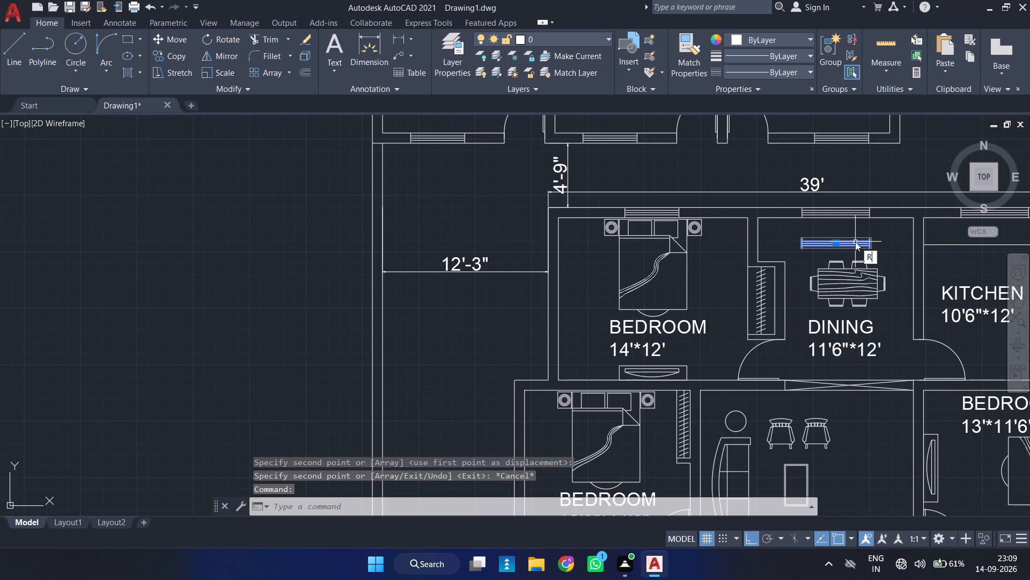
key("o")
key("space")
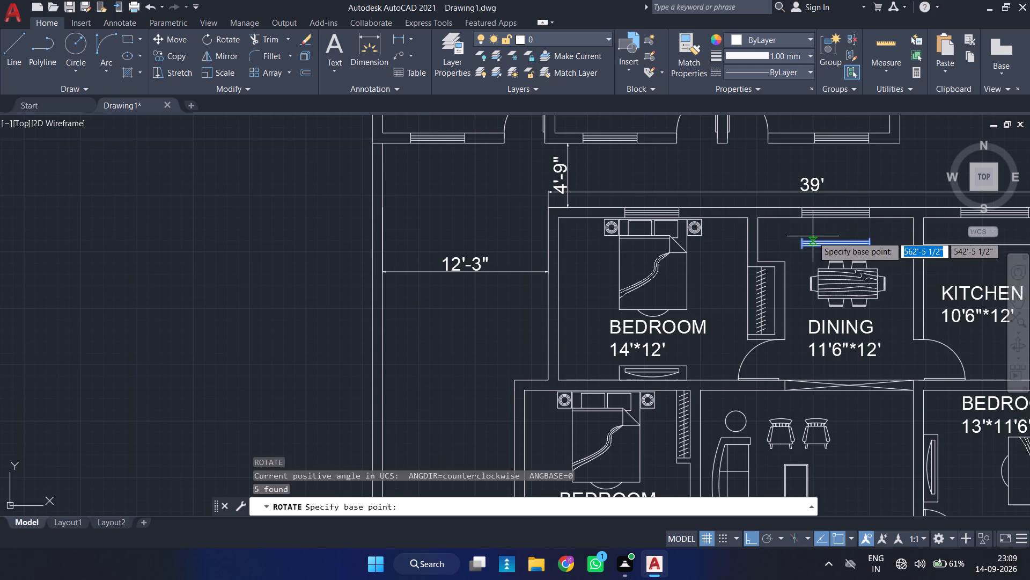
scroll(813, 236, "up", 2)
left_click(779, 238)
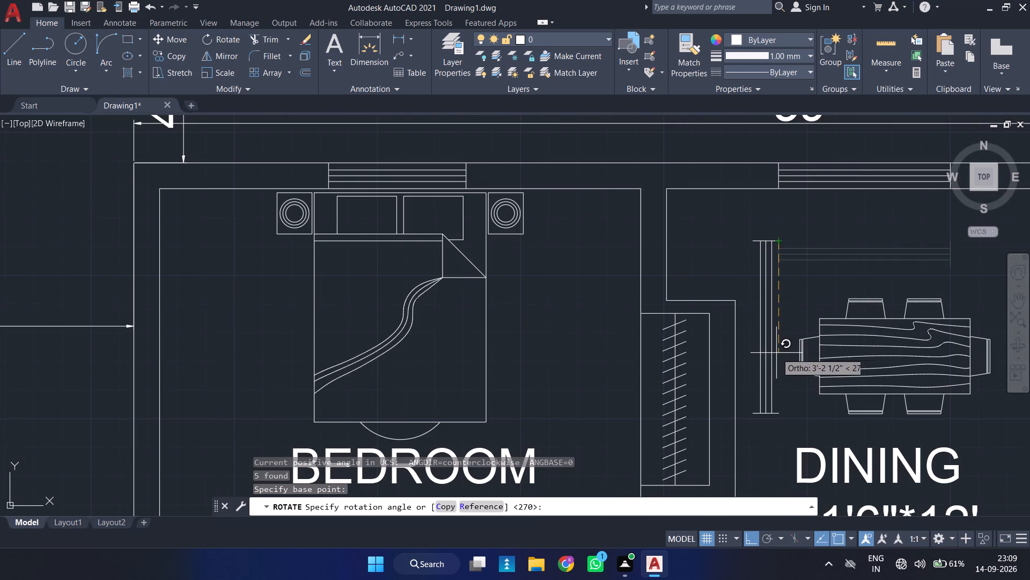
left_click(776, 353)
Copy the vertical window from its west-side midpoint onto the west wall of the 14'*12' bedroom, with Ortho off.
left_click(771, 330)
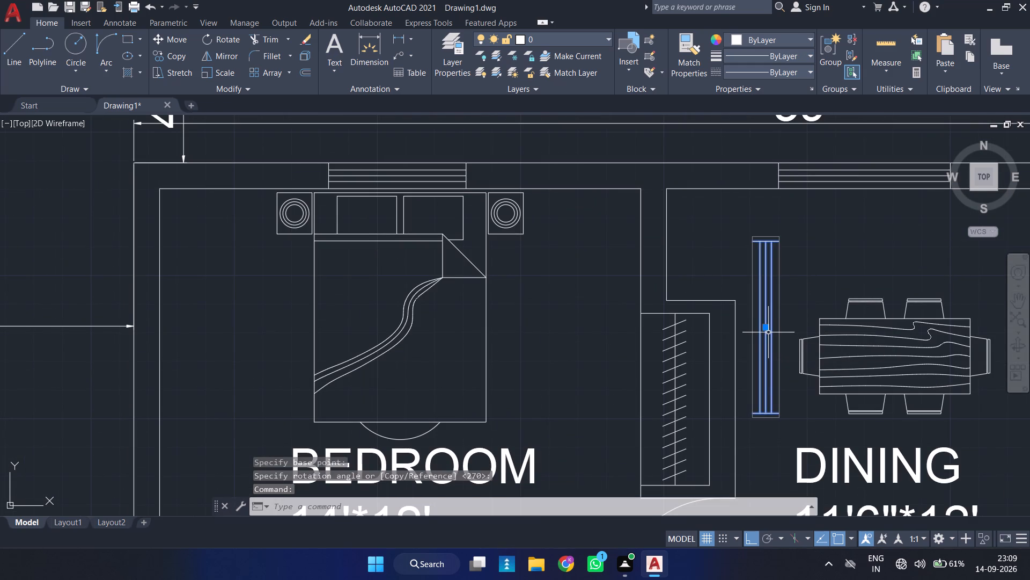
type("CO")
key("Return")
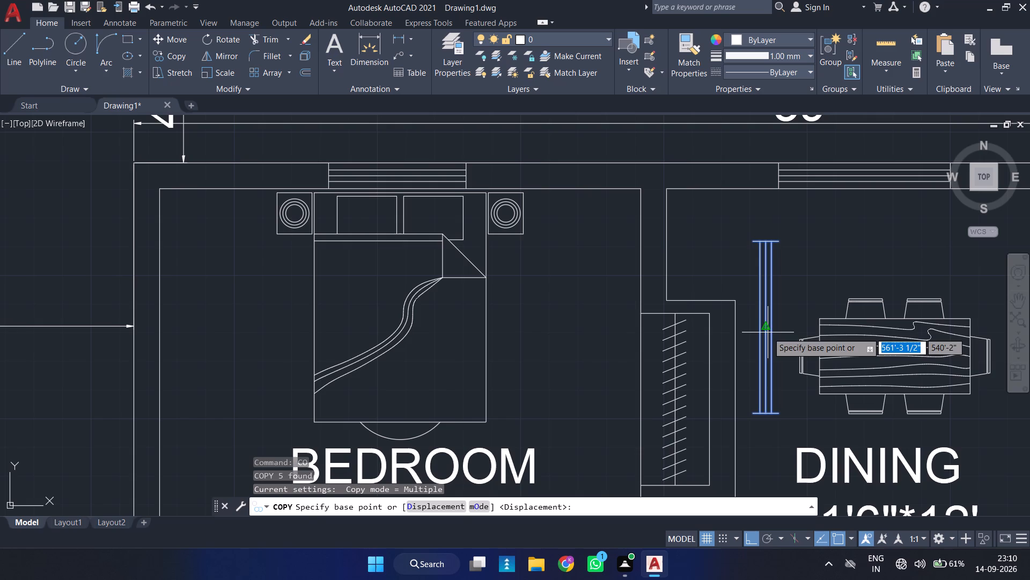
scroll(781, 324, "down", 1)
scroll(773, 325, "up", 2)
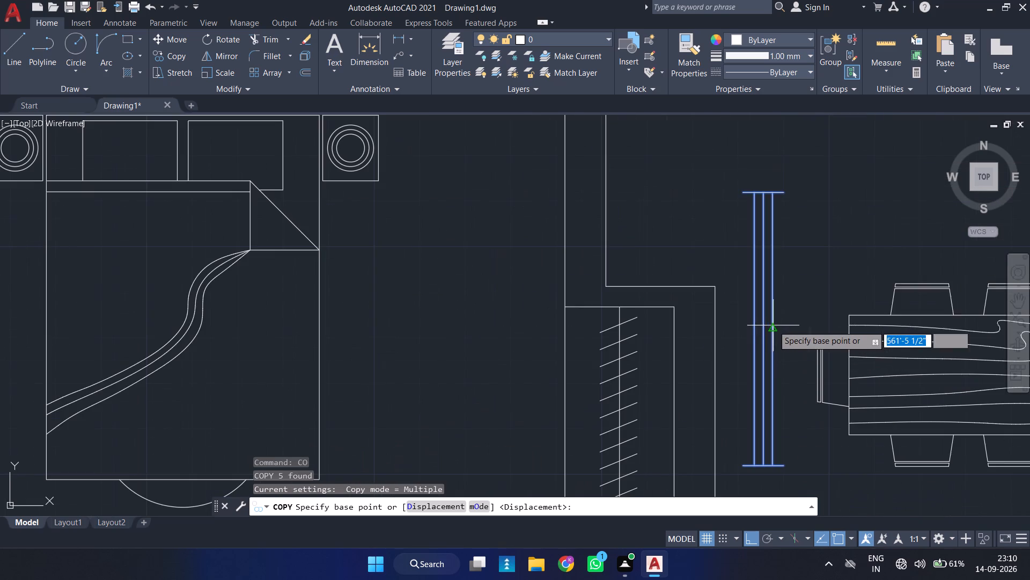
left_click(743, 328)
scroll(741, 323, "down", 5)
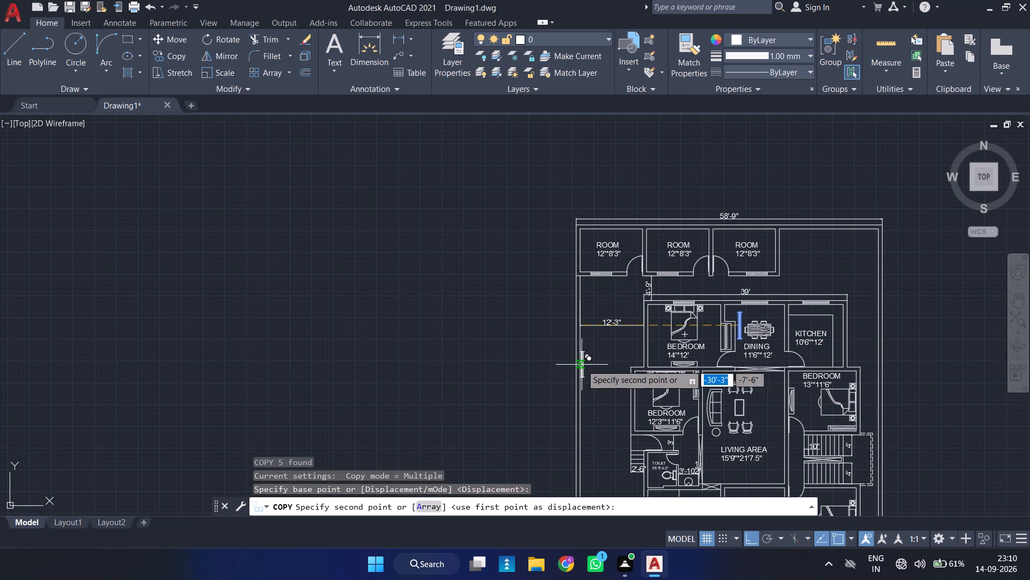
key("F8")
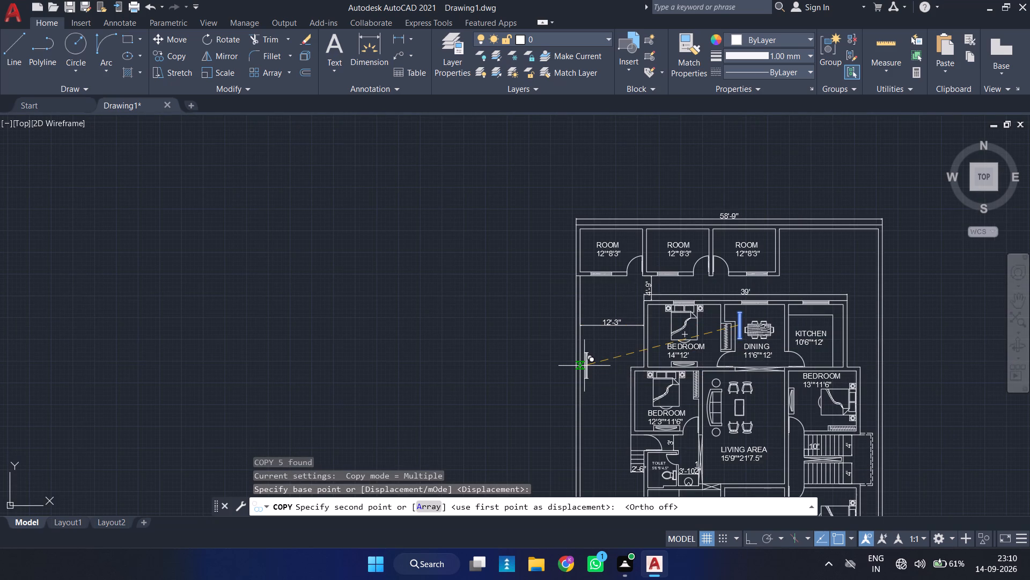
scroll(651, 336, "up", 3)
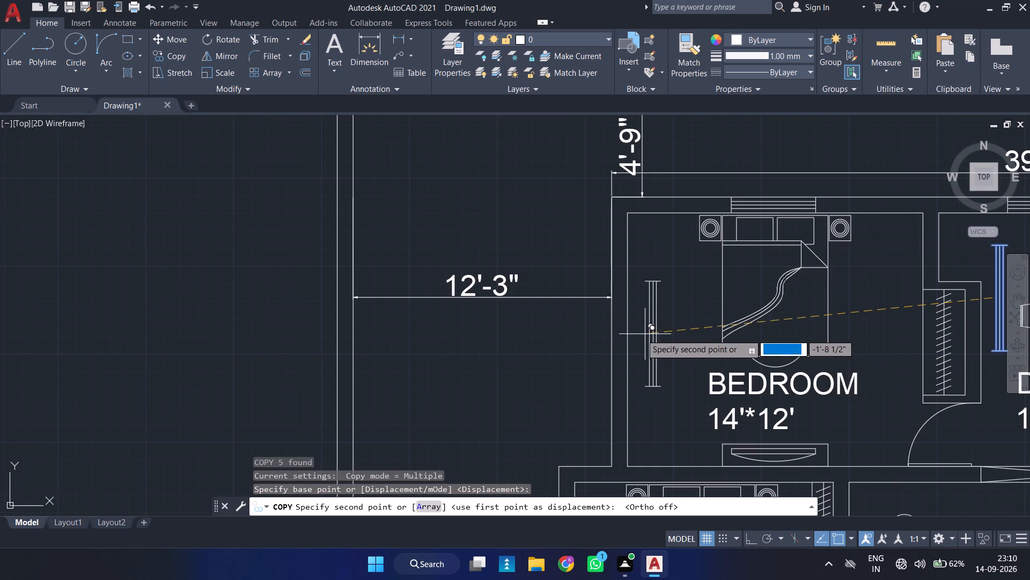
left_click(610, 331)
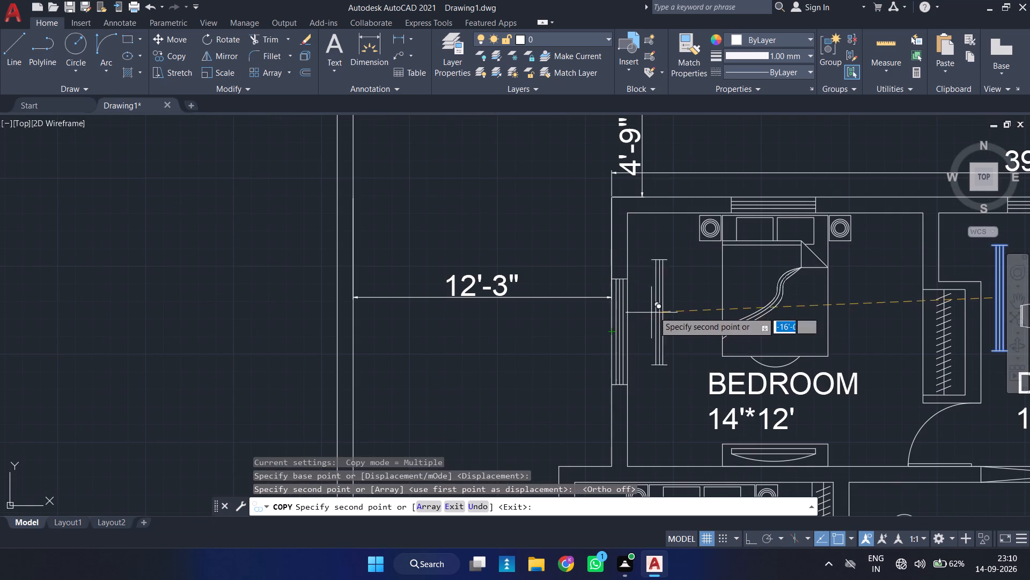
Place another copy of the vertical window in the kitchen's east wall.
scroll(658, 309, "down", 2)
scroll(774, 293, "down", 2)
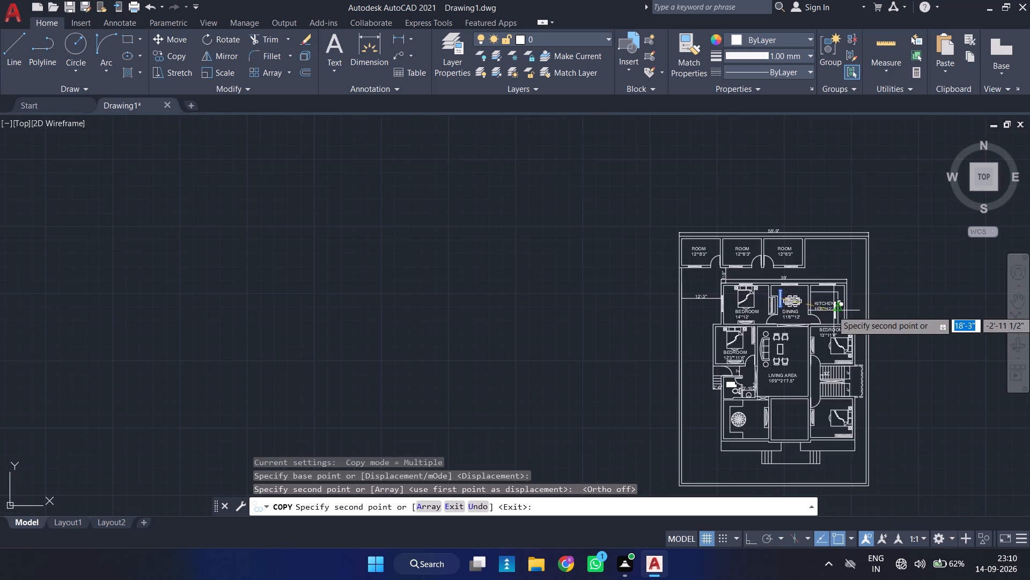
scroll(844, 307, "up", 3)
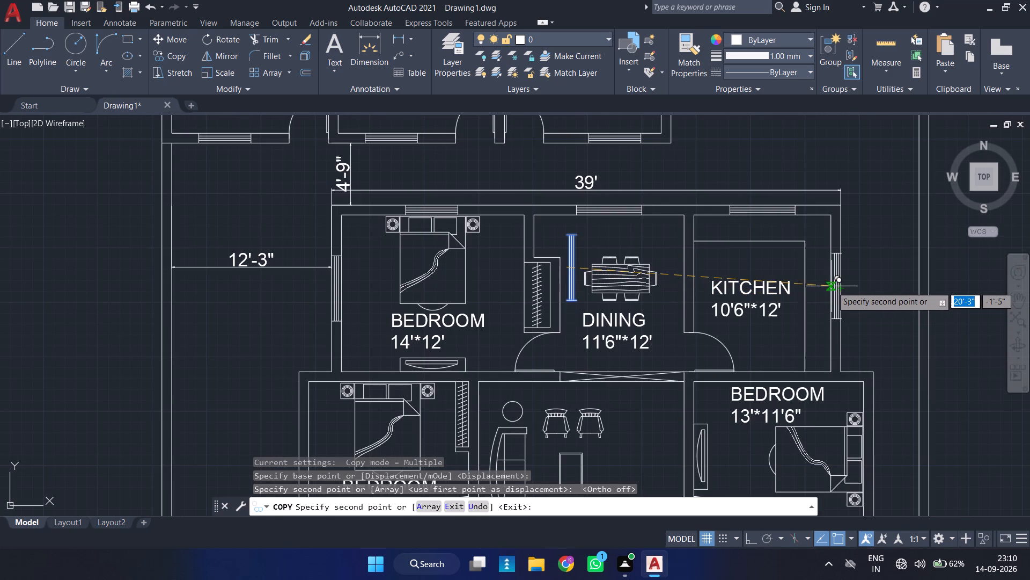
scroll(830, 286, "up", 2)
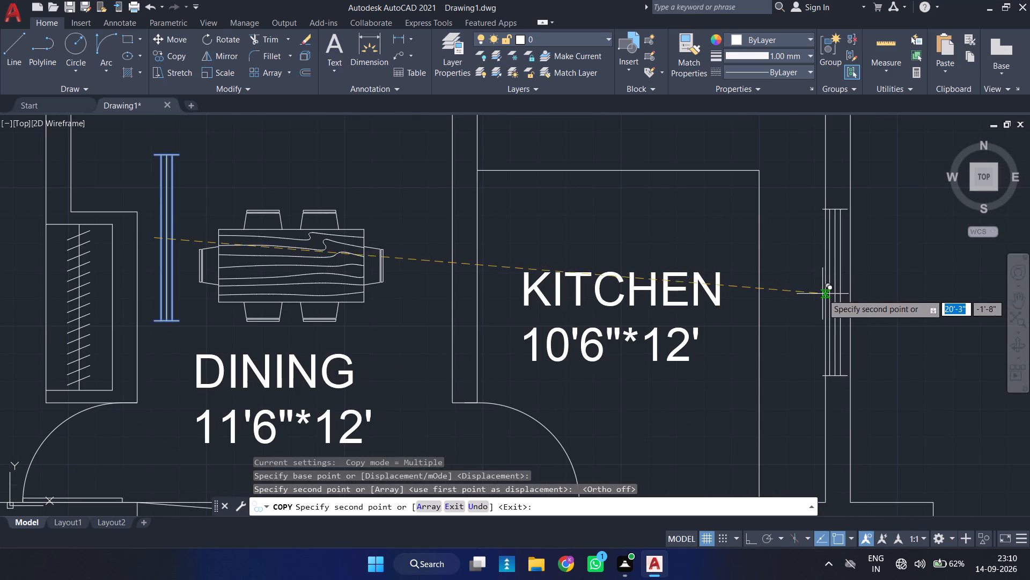
scroll(827, 282, "down", 2)
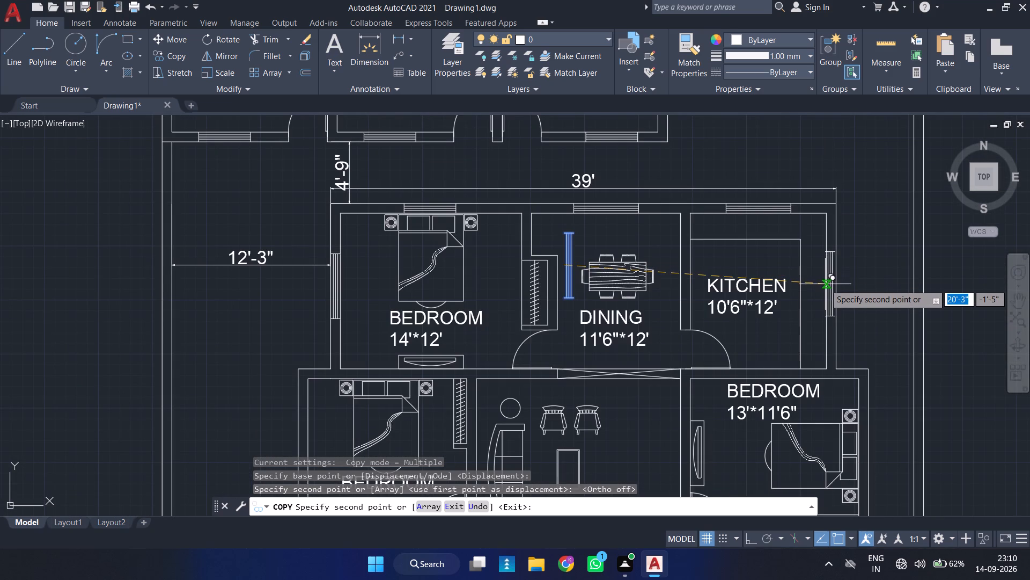
left_click(826, 289)
Place another copy of the vertical window in the west wall of the 12'3"*11'6" bedroom.
scroll(826, 289, "down", 3)
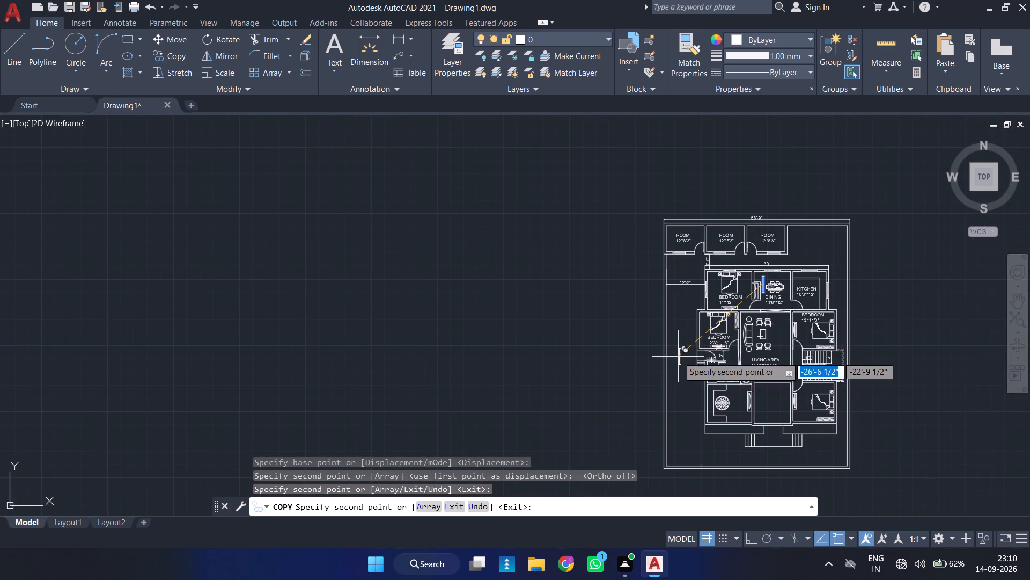
scroll(672, 324, "up", 2)
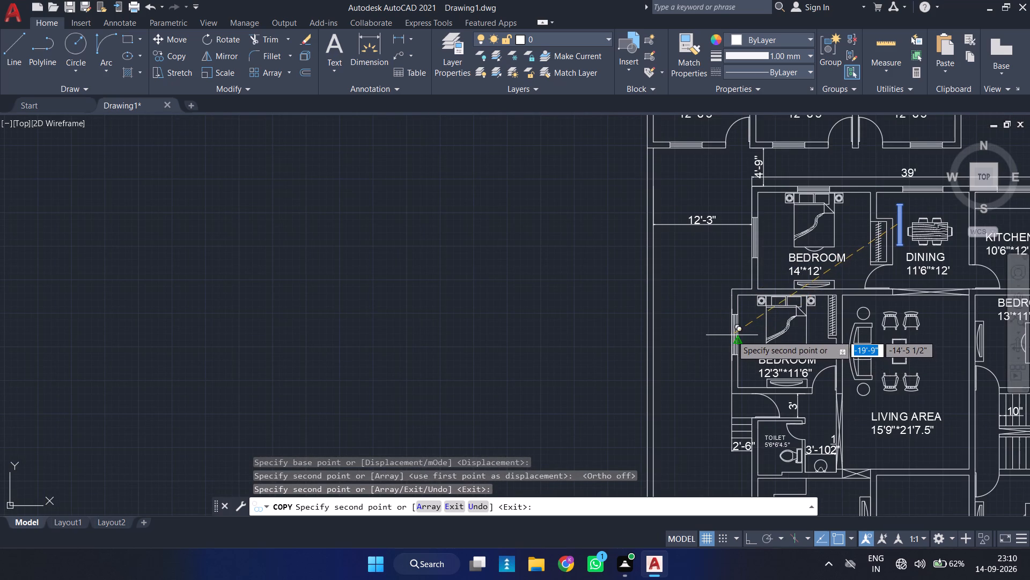
scroll(732, 338, "up", 3)
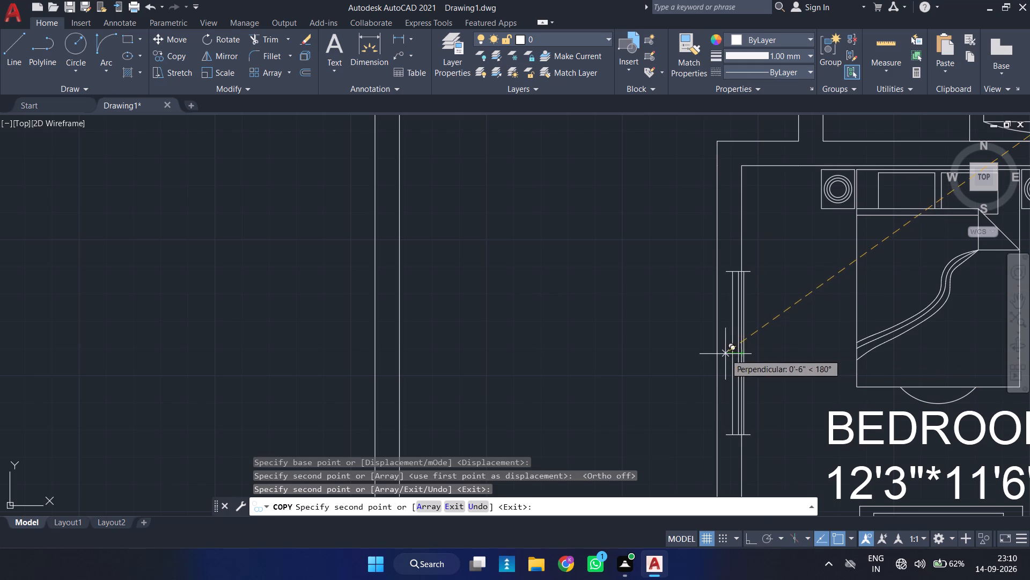
left_click(717, 353)
Place another copy of the vertical window in the east wall of the 13'*11'6" bedroom, behind the bed.
scroll(738, 350, "down", 4)
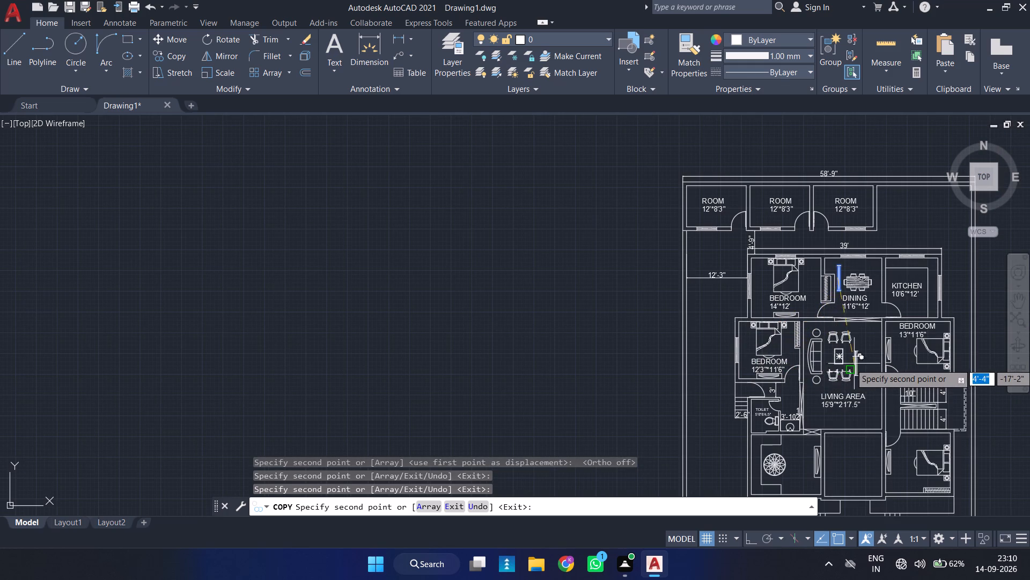
scroll(863, 364, "down", 3)
scroll(887, 365, "up", 6)
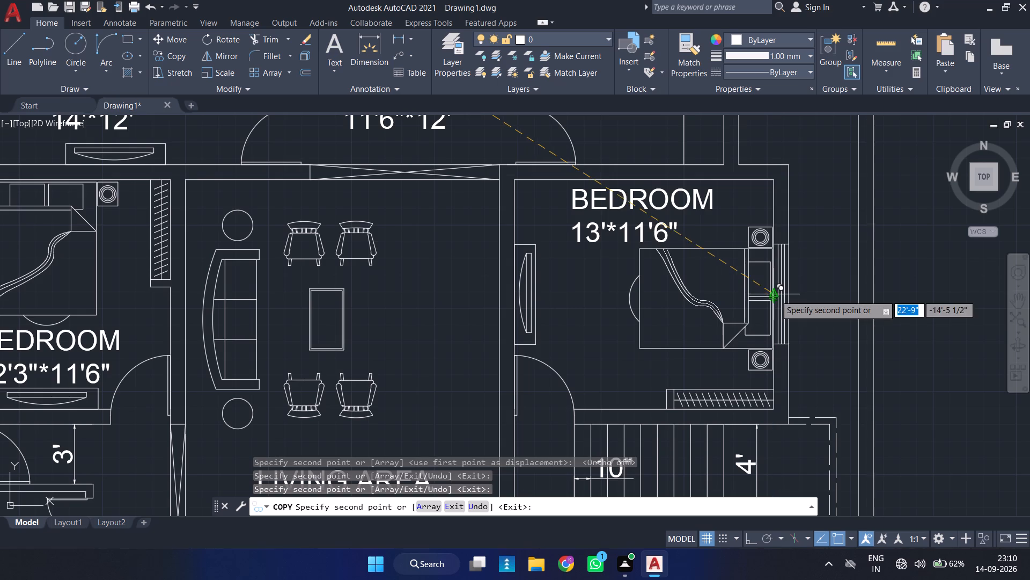
left_click(775, 295)
Place another copy of the vertical window in the sitting room's west wall, behind the U-shaped sofa.
scroll(793, 298, "down", 3)
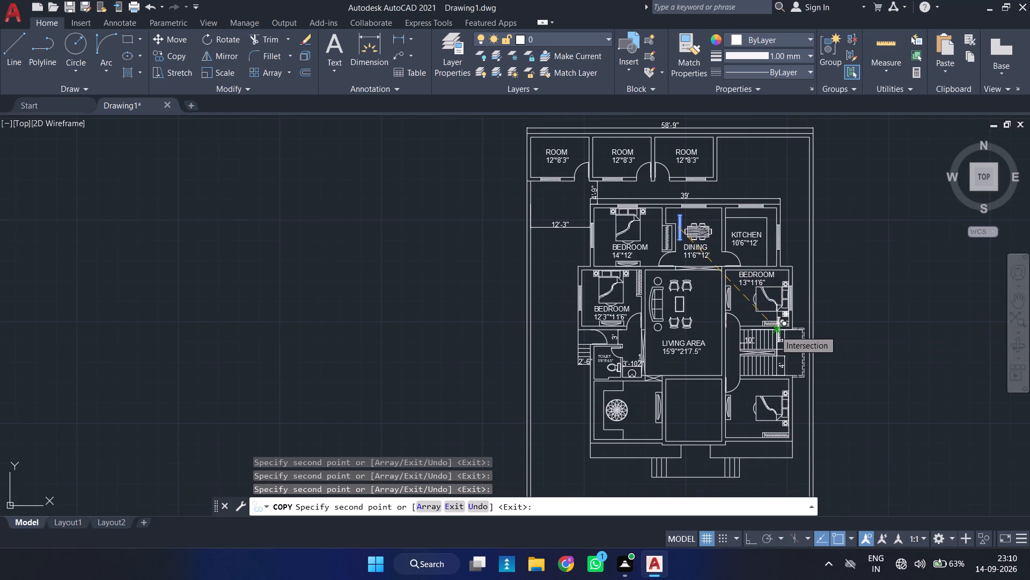
scroll(671, 401, "up", 3)
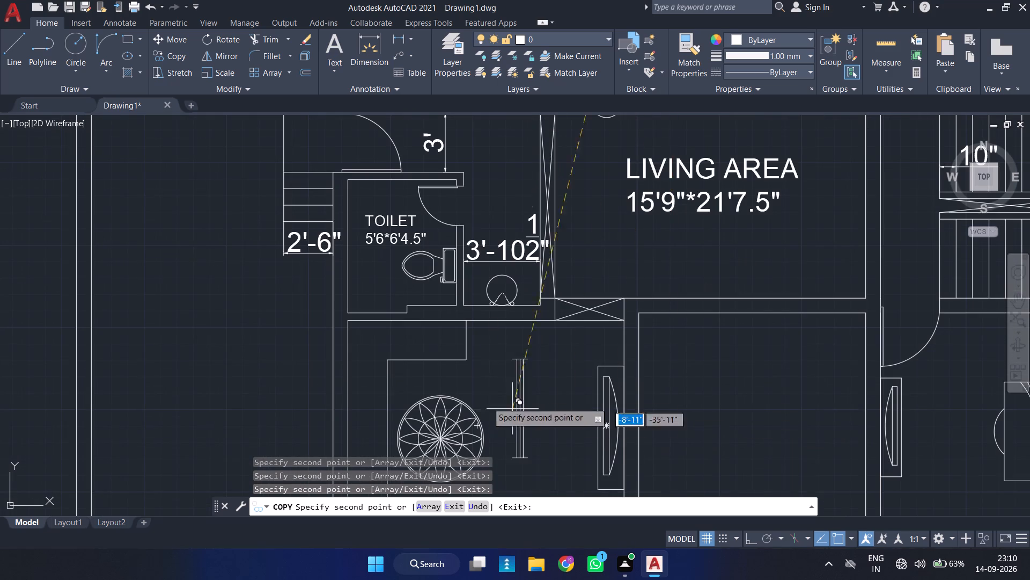
middle_click_drag(385, 377, 489, 179)
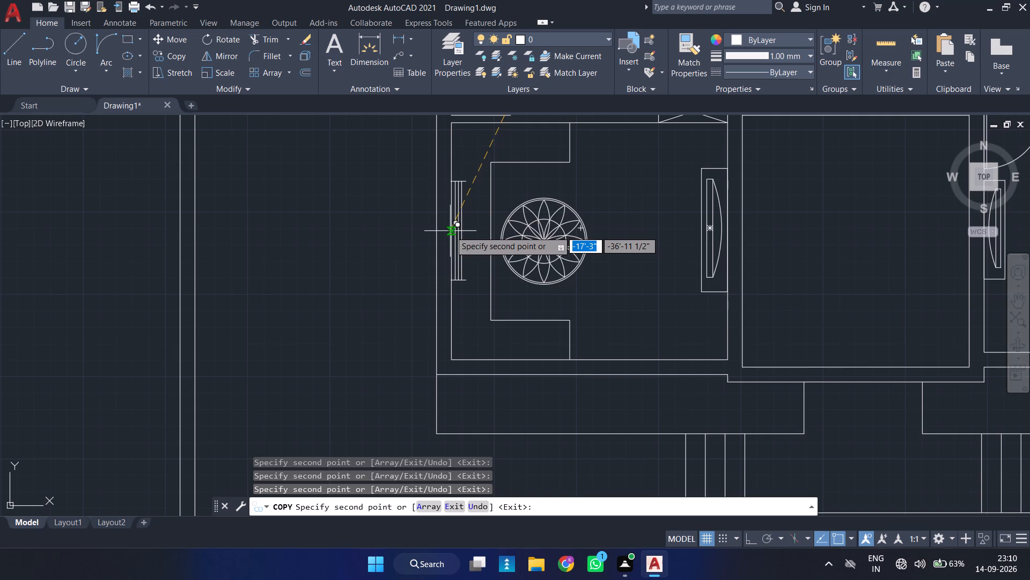
middle_click_drag(460, 235, 474, 256)
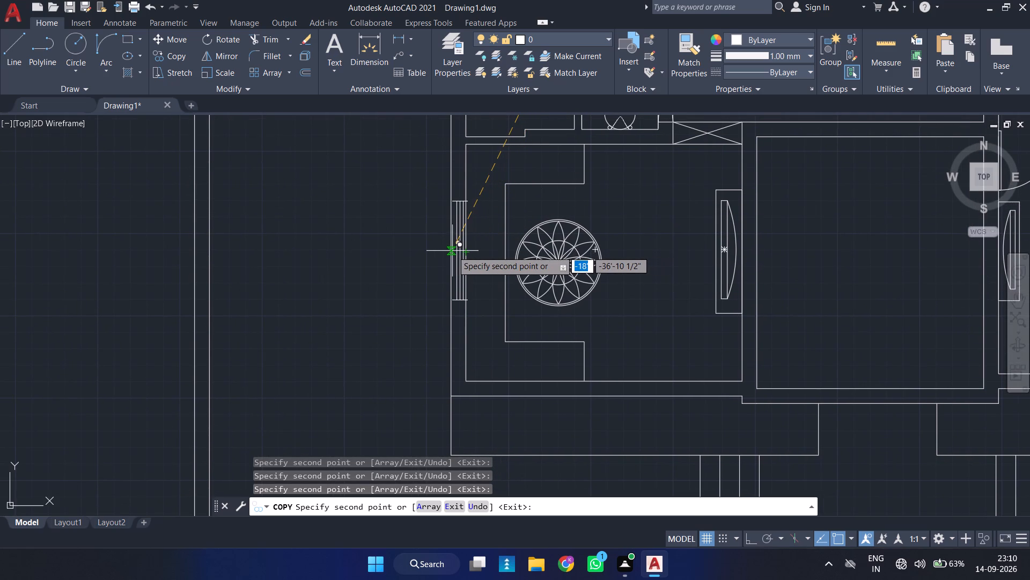
left_click(451, 251)
Place a final copy of the vertical window in the east wall of the southeast bedroom, behind the bed.
scroll(490, 241, "down", 3)
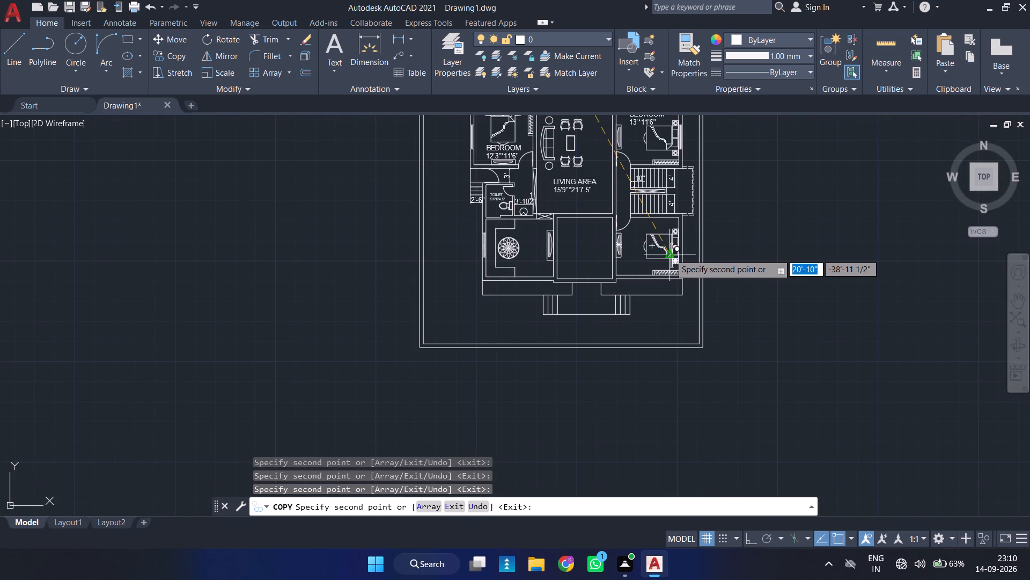
scroll(670, 253, "up", 3)
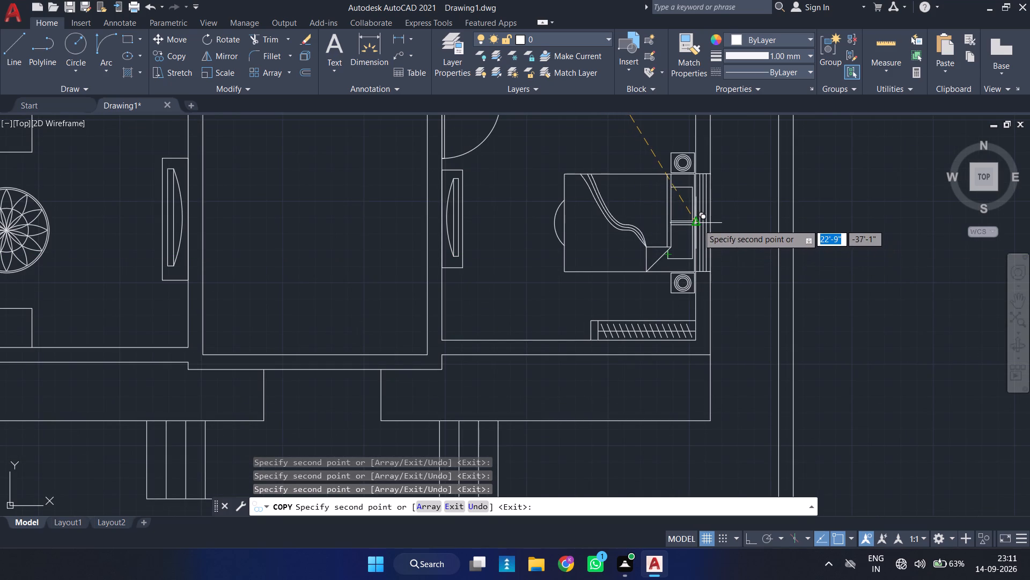
left_click(698, 223)
scroll(740, 230, "down", 2)
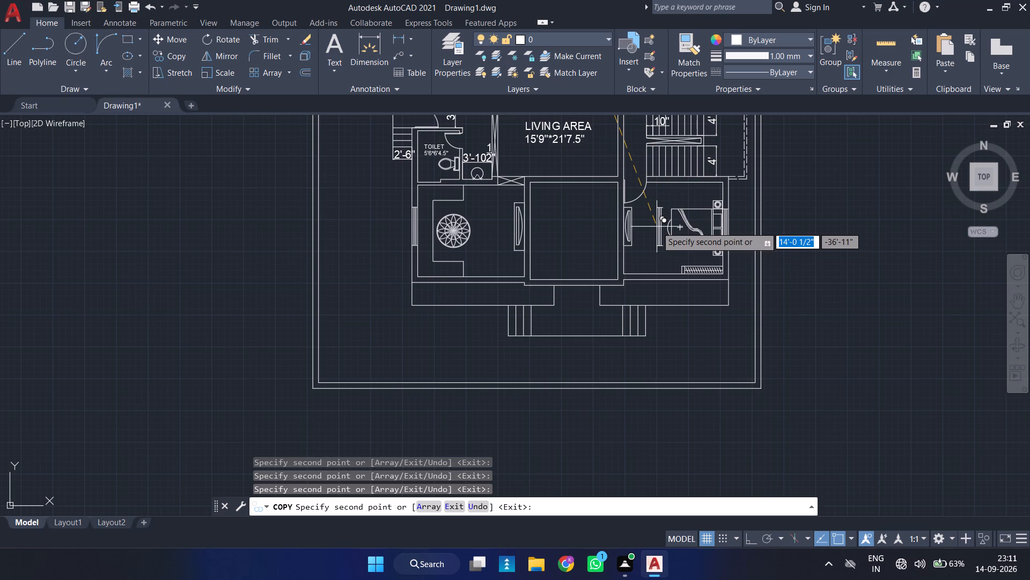
key("Escape")
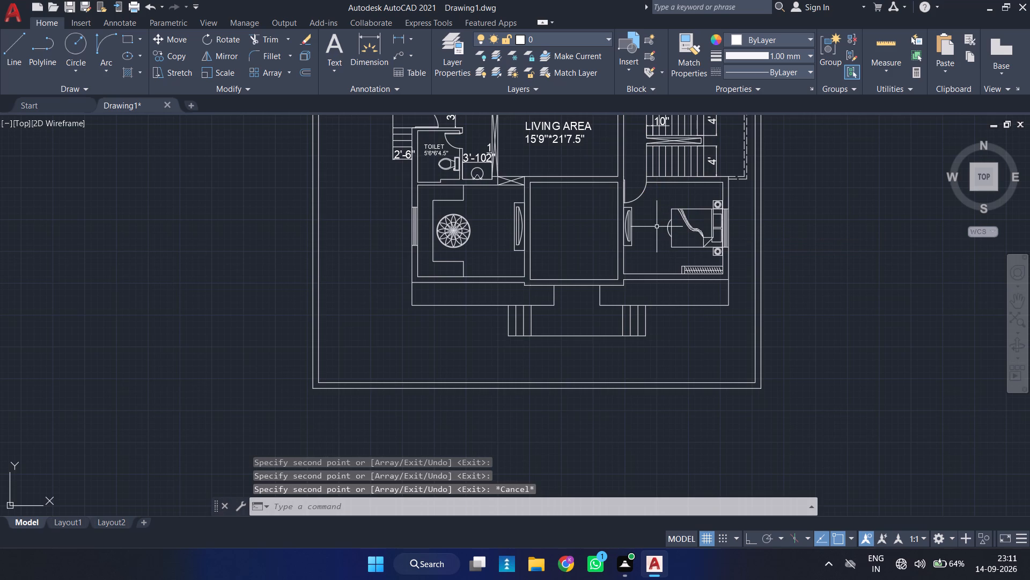
Mirror the crossed opening in the living area's west wall onto its east wall about the room's vertical centreline, keeping the original.
middle_click_drag(534, 139, 536, 267)
scroll(521, 271, "up", 2)
left_click(484, 236)
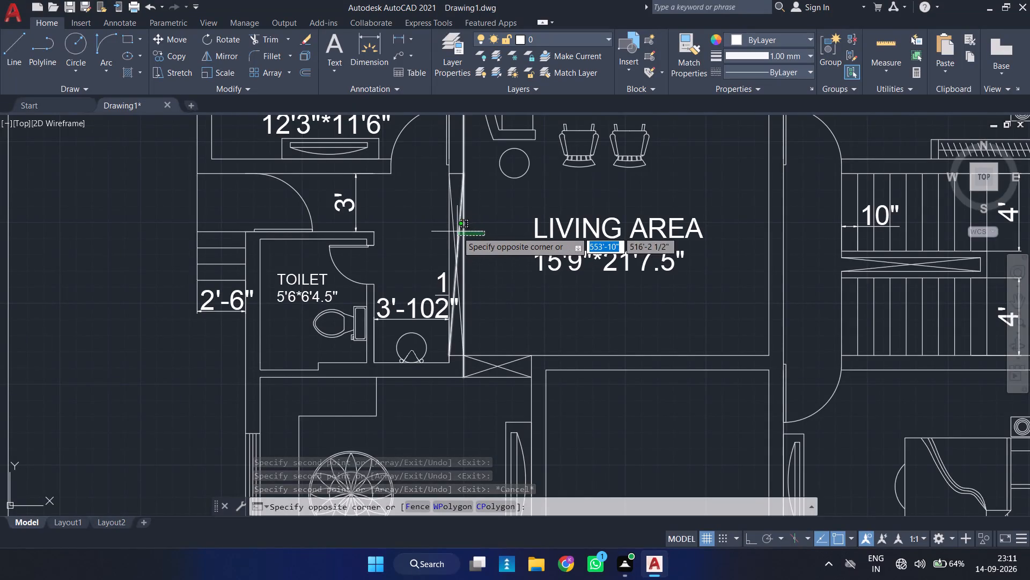
left_click(490, 232)
left_click(413, 159)
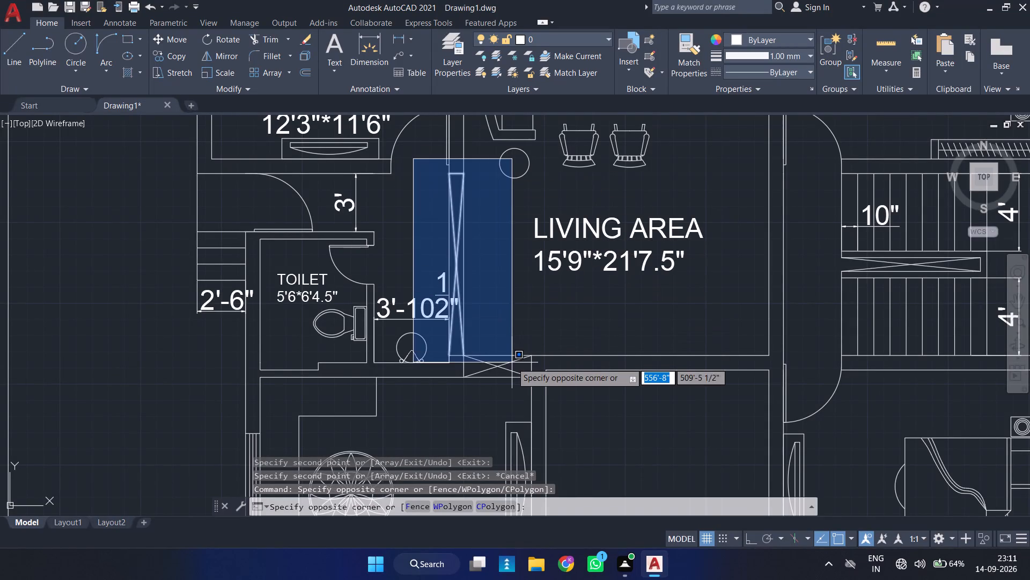
left_click(507, 361)
scroll(477, 358, "up", 2)
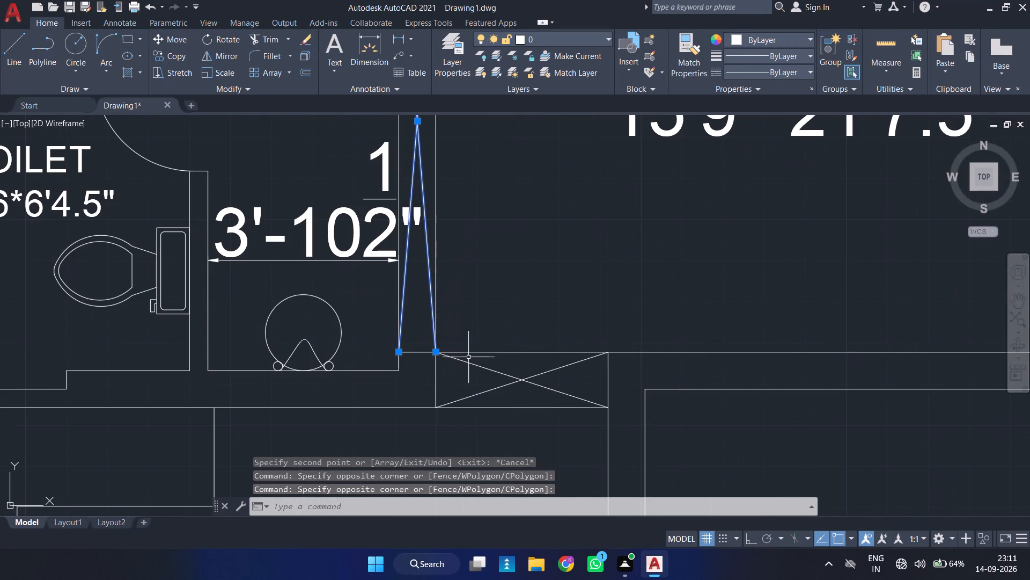
scroll(558, 321, "down", 3)
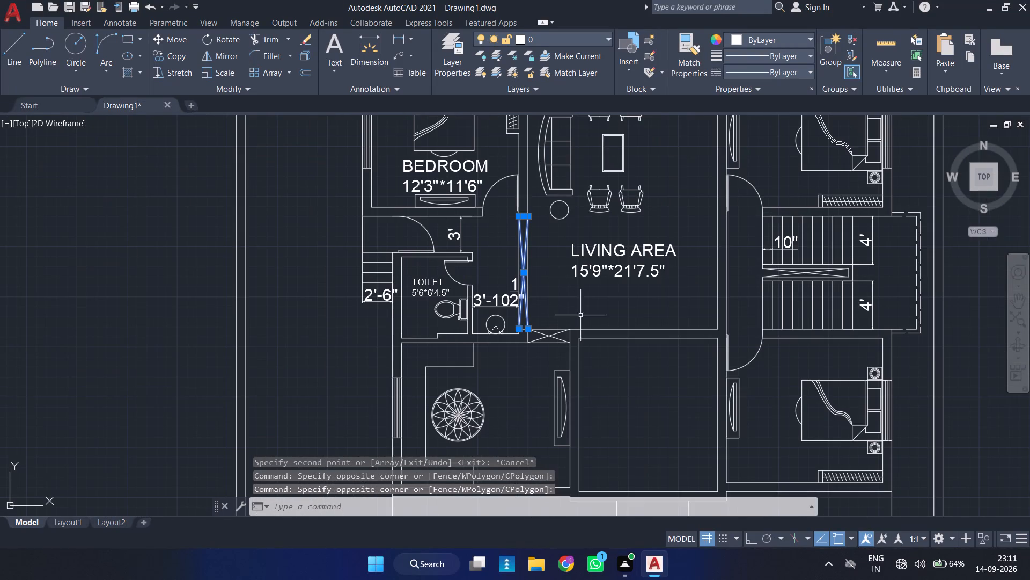
middle_click_drag(580, 317, 539, 356)
type("MI")
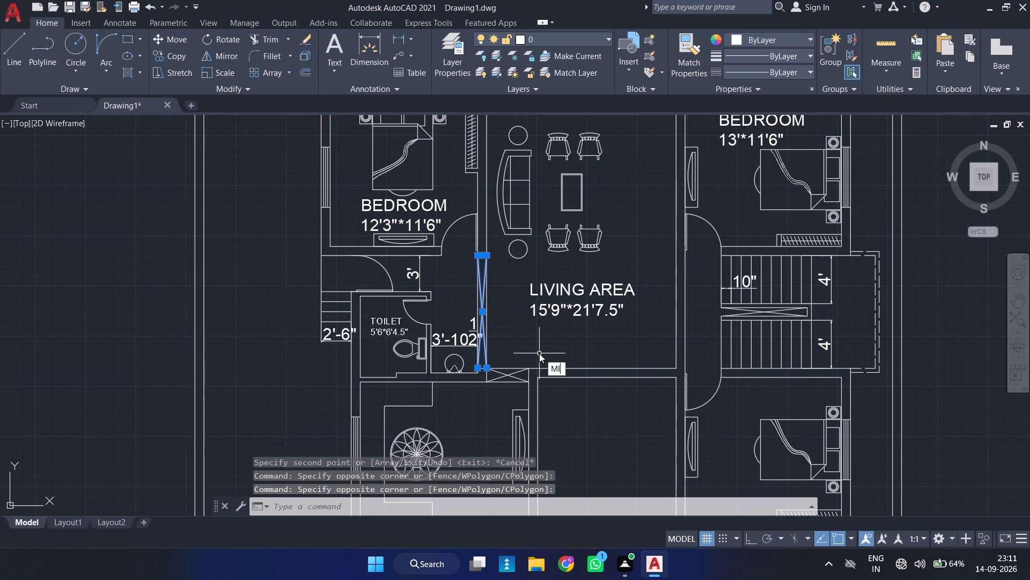
key("Return")
scroll(604, 244, "down", 2)
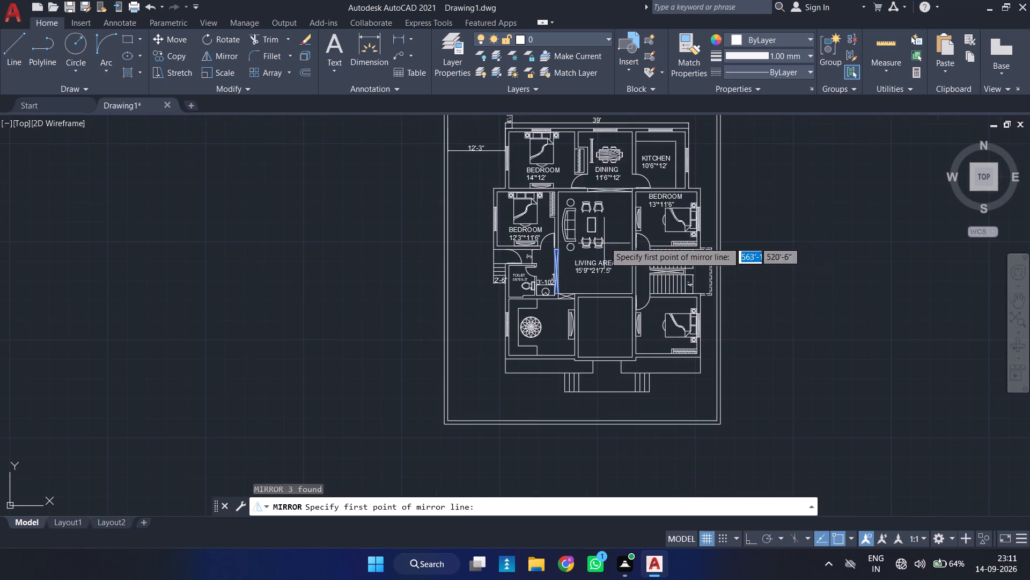
scroll(585, 183, "up", 3)
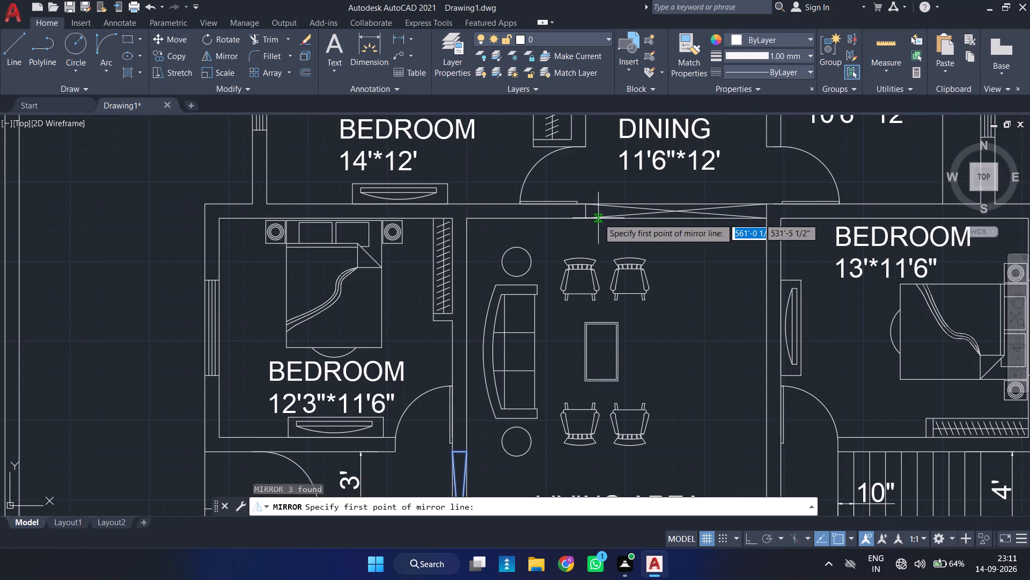
left_click(615, 218)
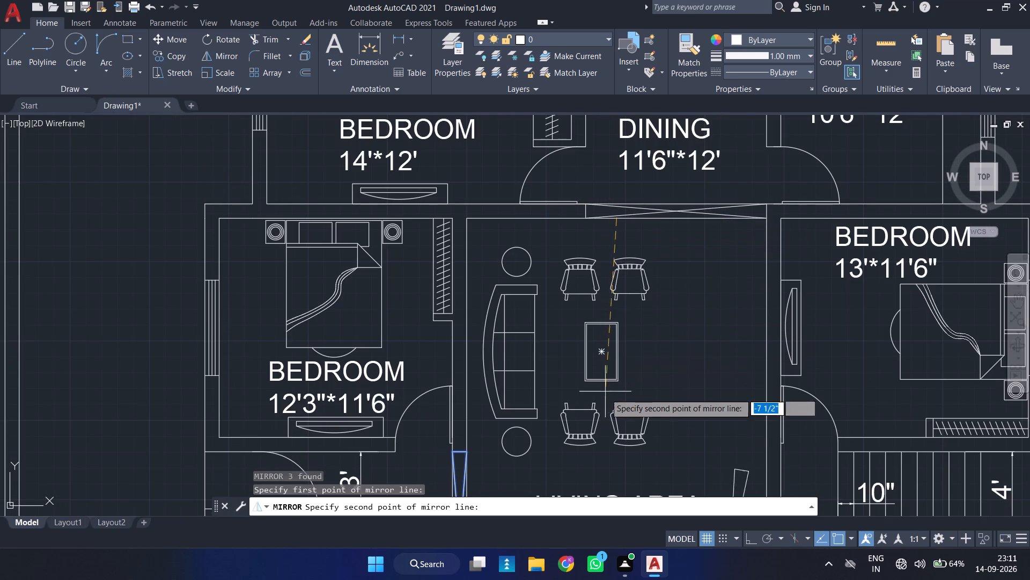
left_click(751, 535)
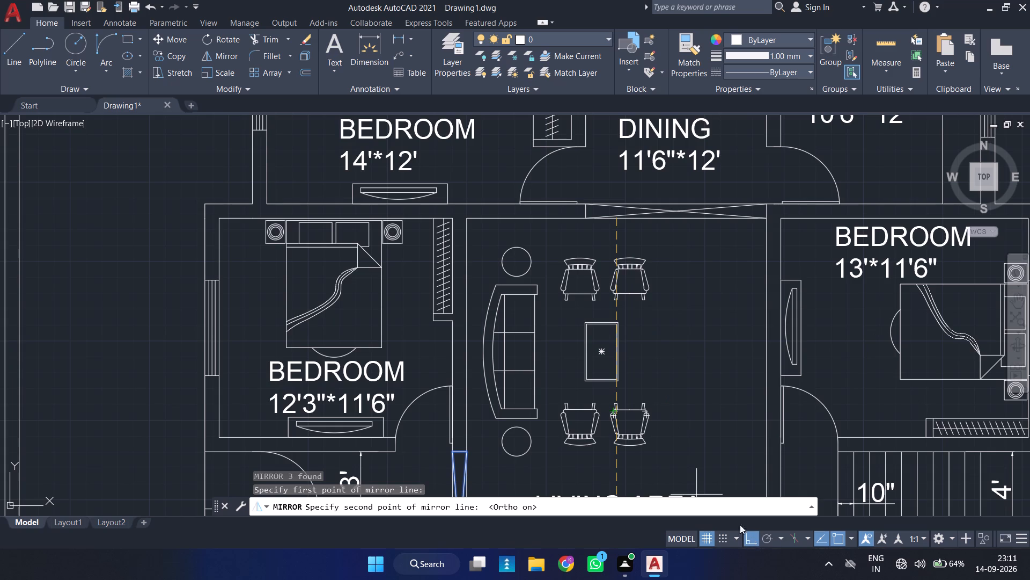
left_click(624, 310)
scroll(646, 327, "down", 1)
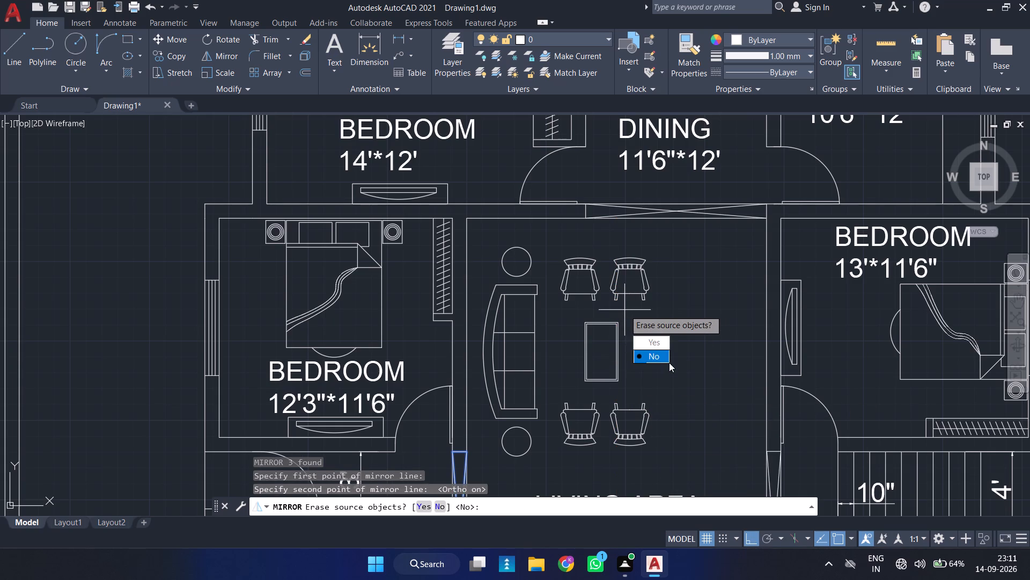
left_click_drag(663, 353, 624, 310)
Extend the living area's south wall line eastward to close the bottom of the mirrored crossed opening.
scroll(634, 309, "down", 3)
scroll(629, 394, "up", 3)
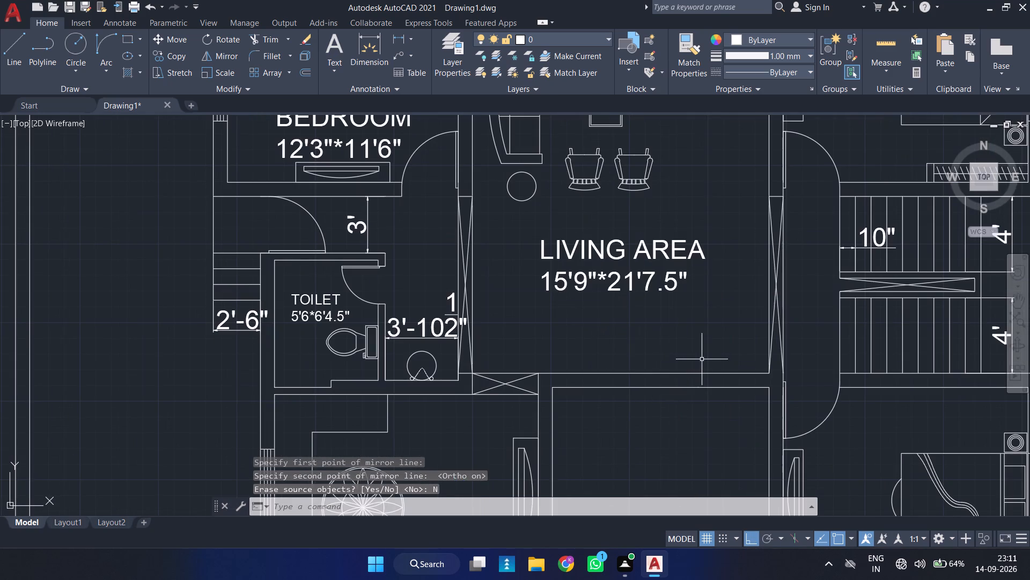
middle_click_drag(716, 353, 567, 325)
scroll(566, 325, "up", 1)
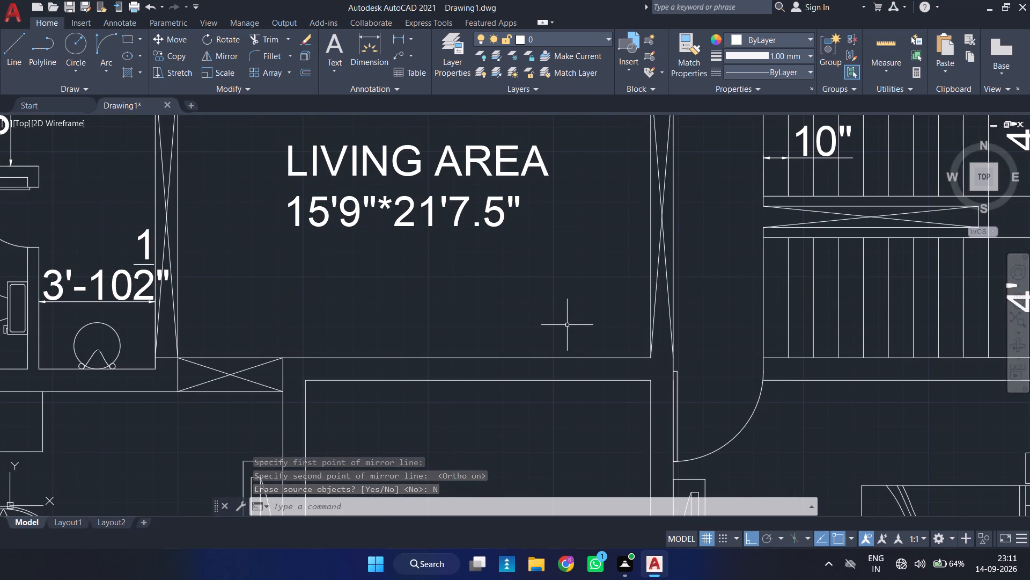
type("EX")
key("space")
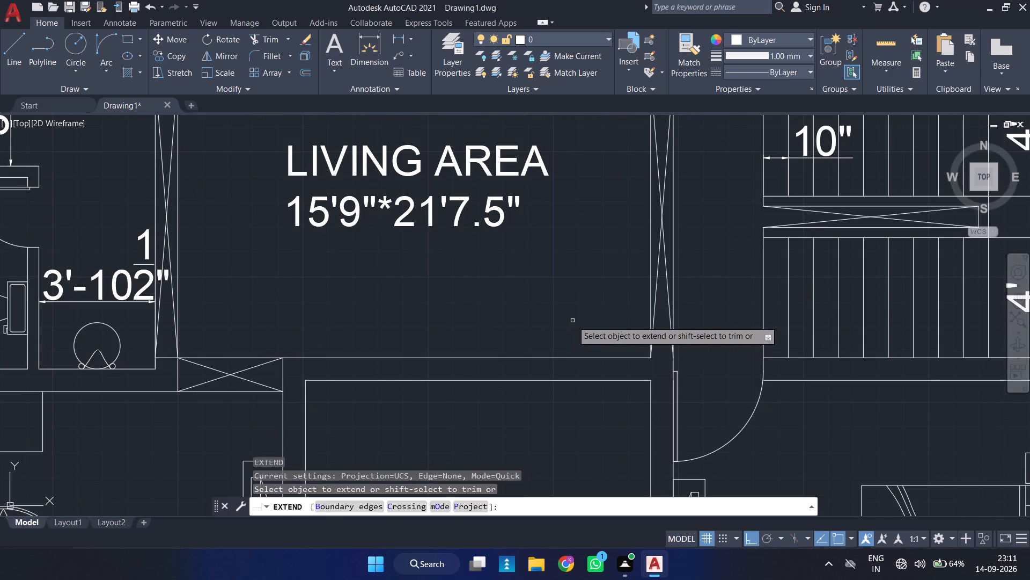
left_click(638, 357)
scroll(715, 334, "down", 1)
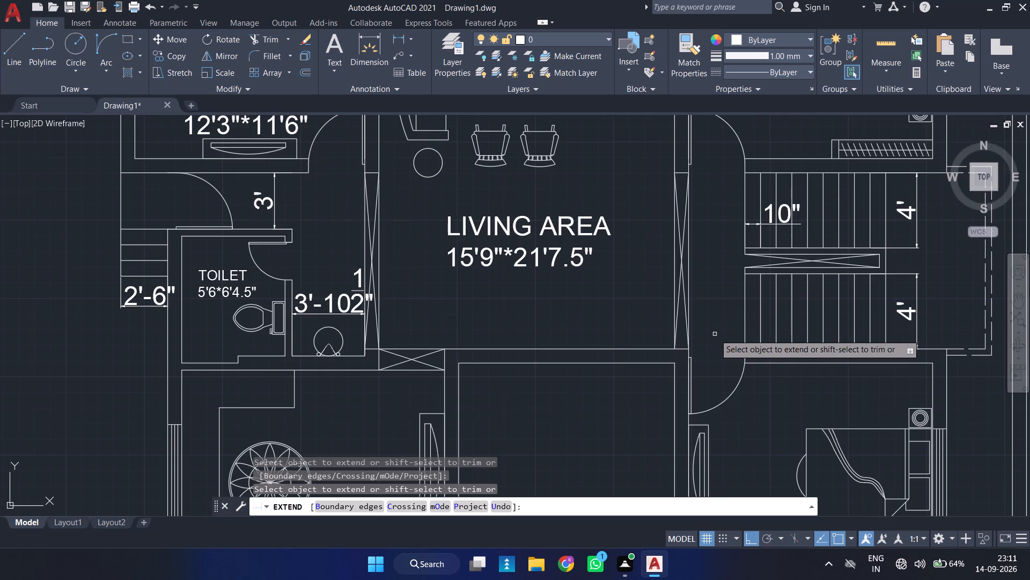
key("Escape")
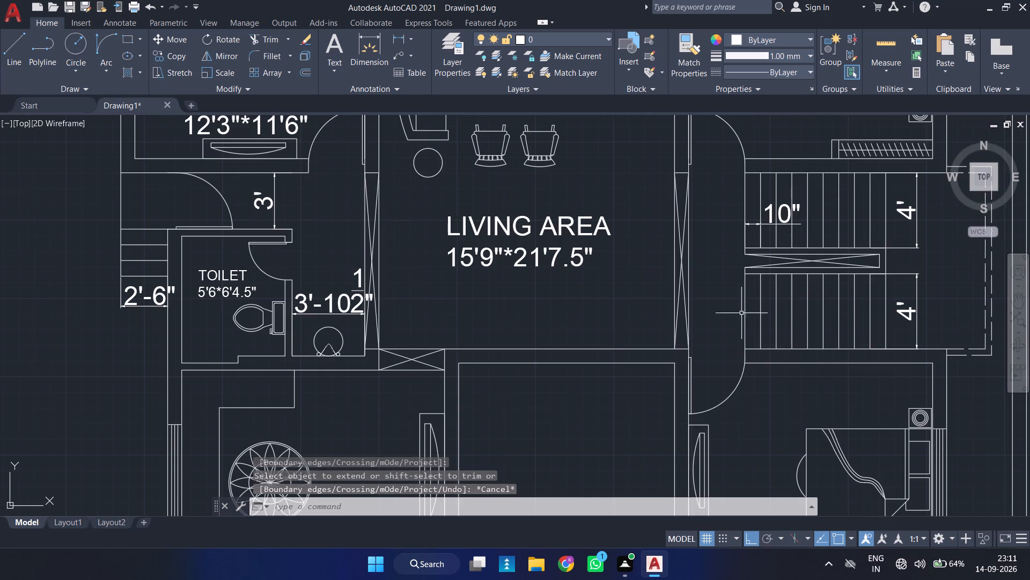
Copy the dining room's north window from its lower midpoint into the south wall of the southeast bedroom.
scroll(531, 247, "down", 3)
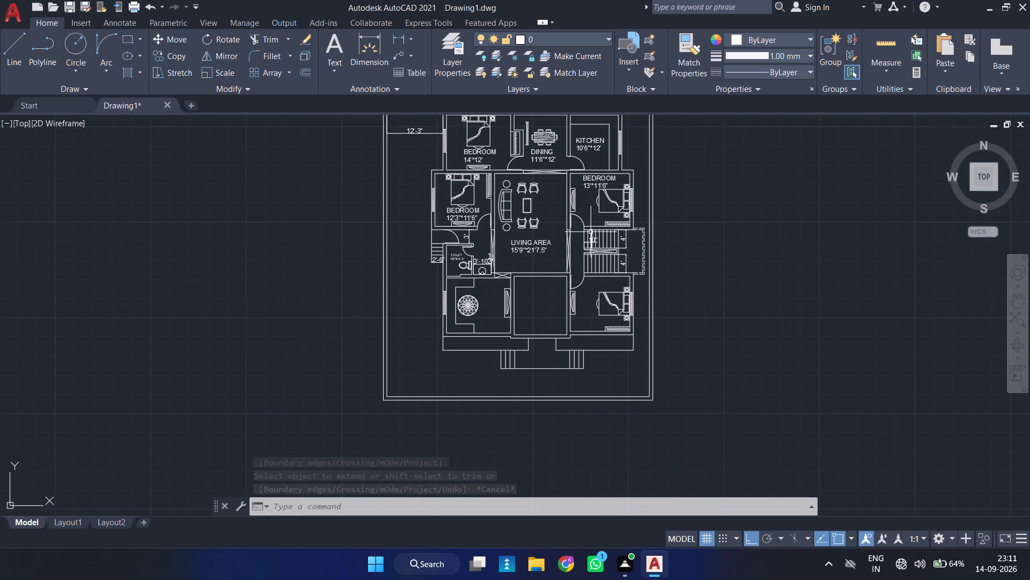
middle_click_drag(587, 241, 559, 310)
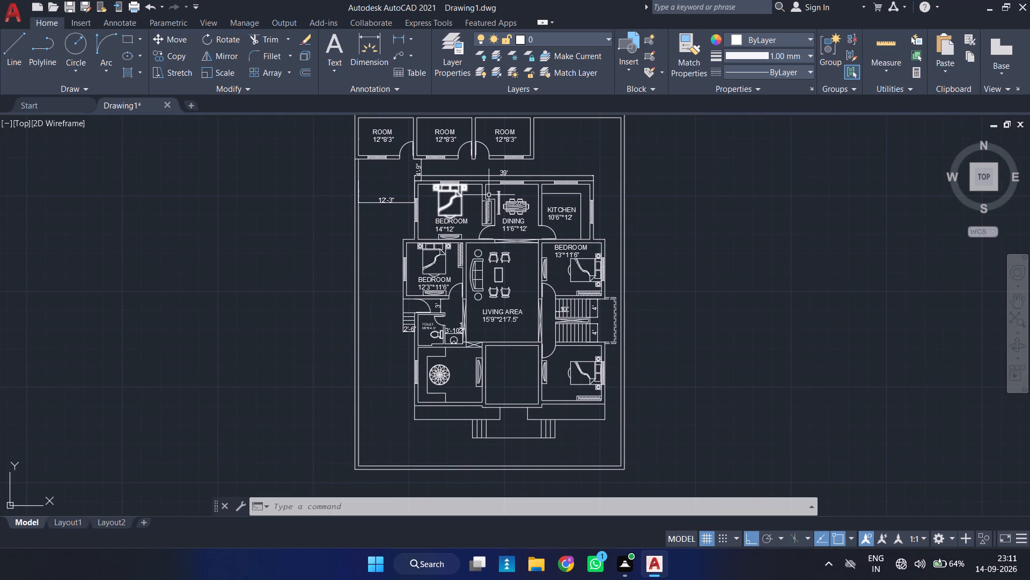
scroll(489, 195, "up", 1)
left_click(516, 172)
scroll(517, 172, "up", 5)
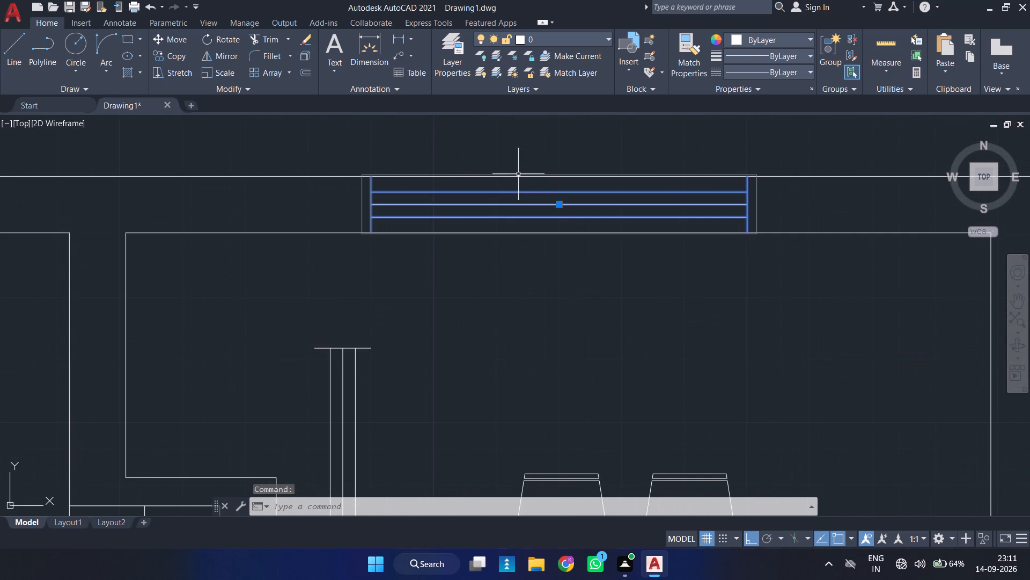
type("CO")
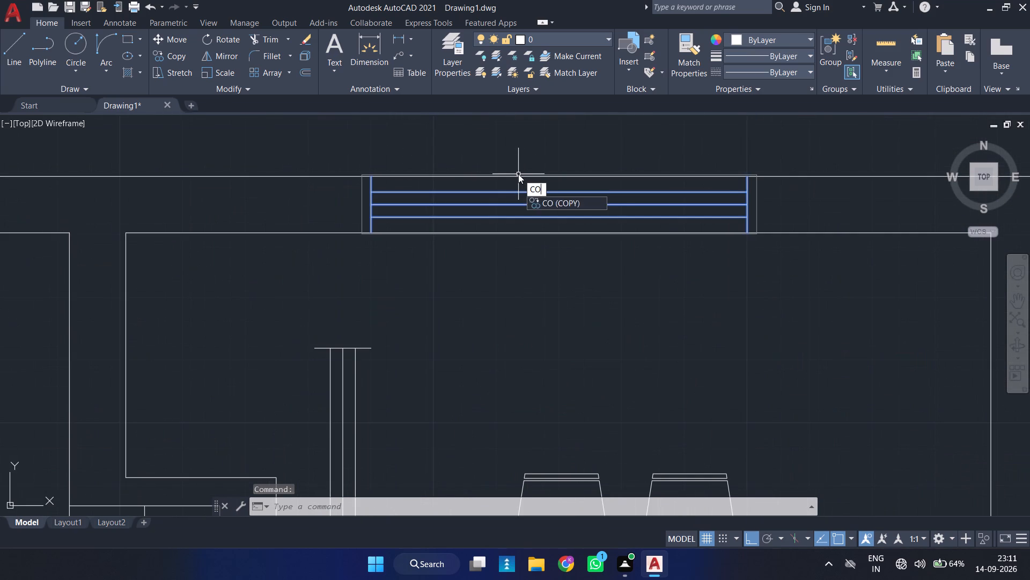
key("Return")
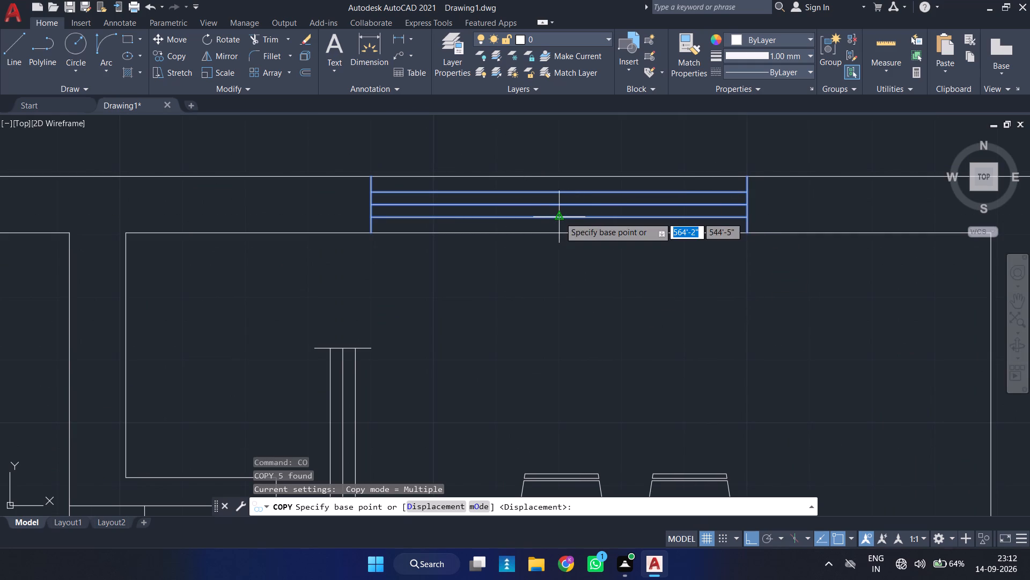
left_click(560, 232)
scroll(627, 307, "down", 2)
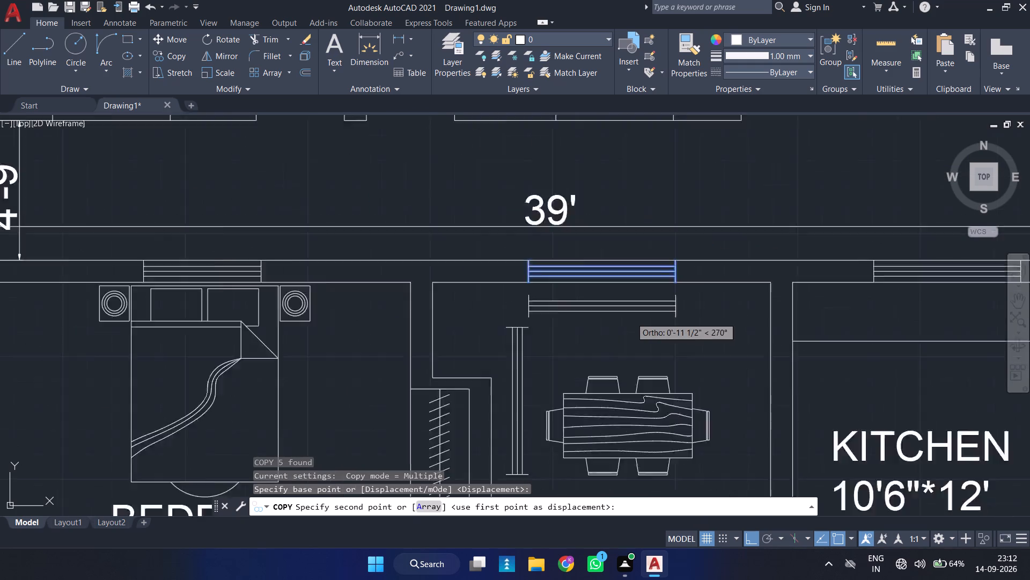
scroll(631, 318, "down", 2)
key("F8")
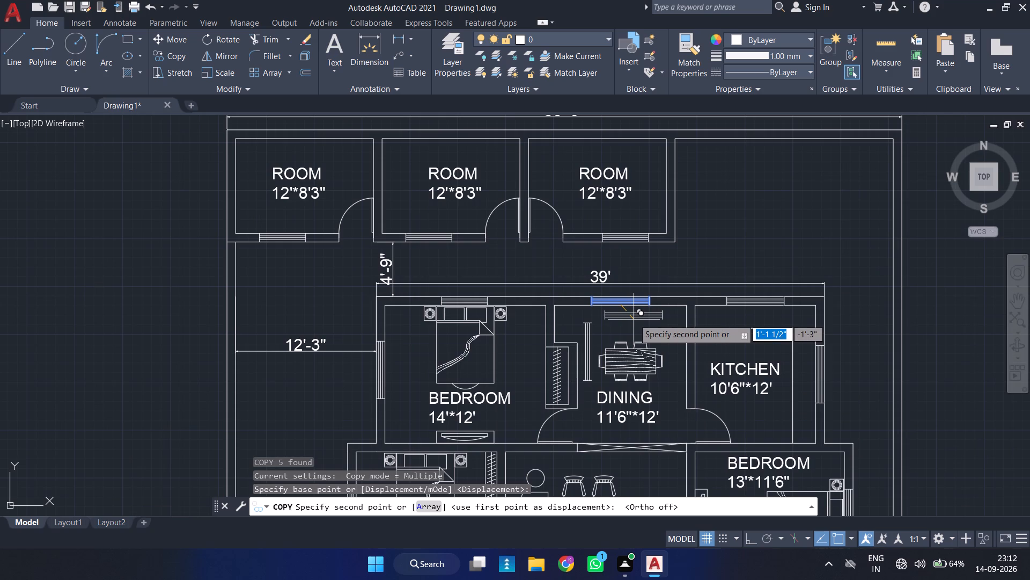
scroll(689, 305, "down", 4)
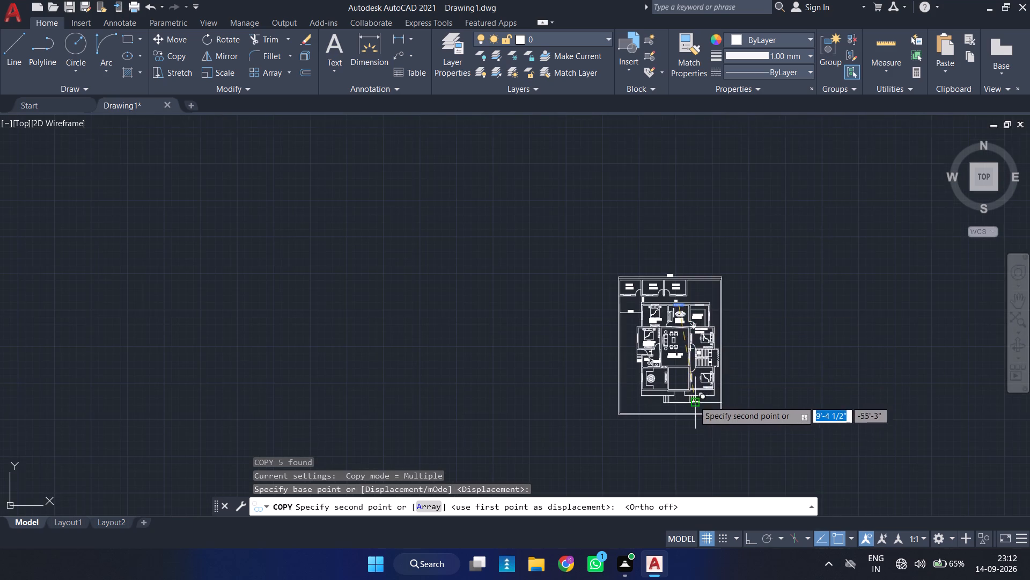
scroll(694, 401, "up", 6)
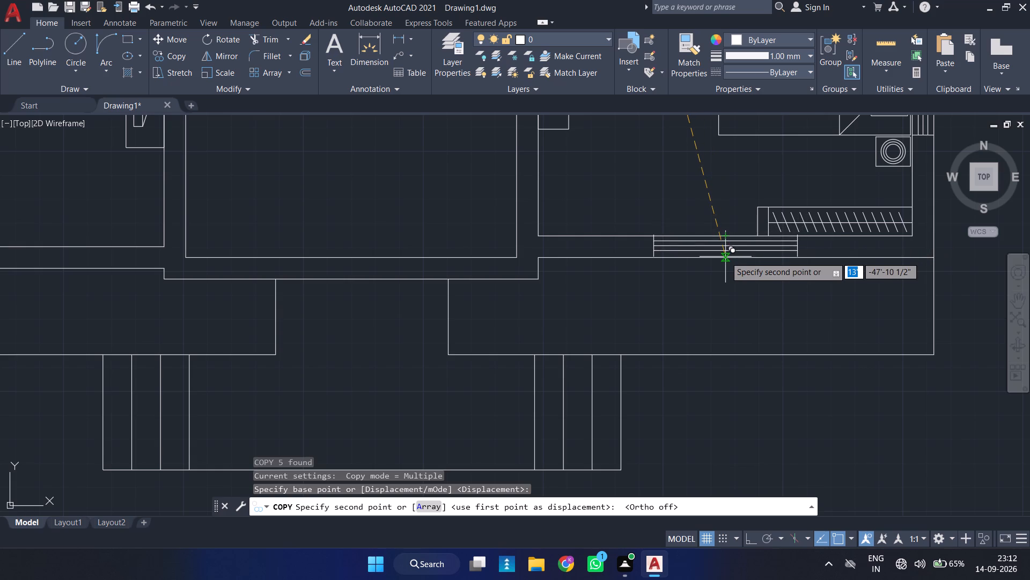
left_click(725, 258)
Place another copy of the horizontal window in the sitting room's south wall and finish copying.
scroll(592, 289, "down", 4)
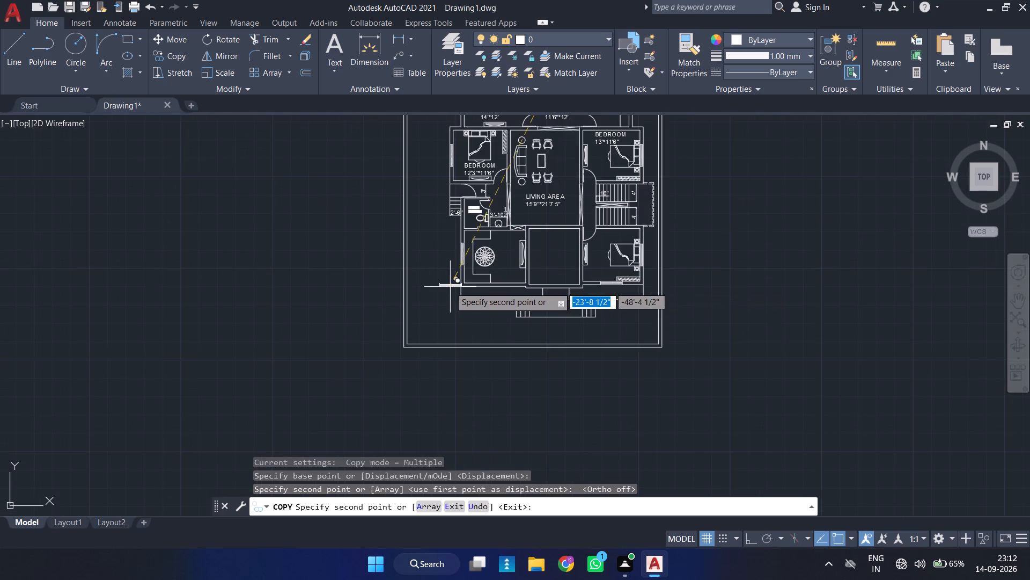
scroll(450, 287, "up", 4)
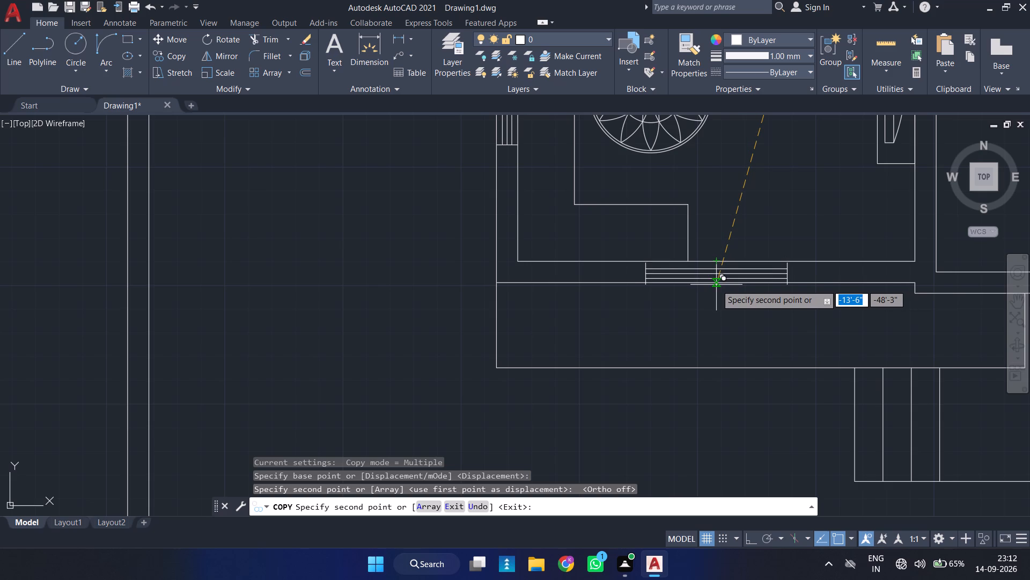
scroll(717, 282, "up", 2)
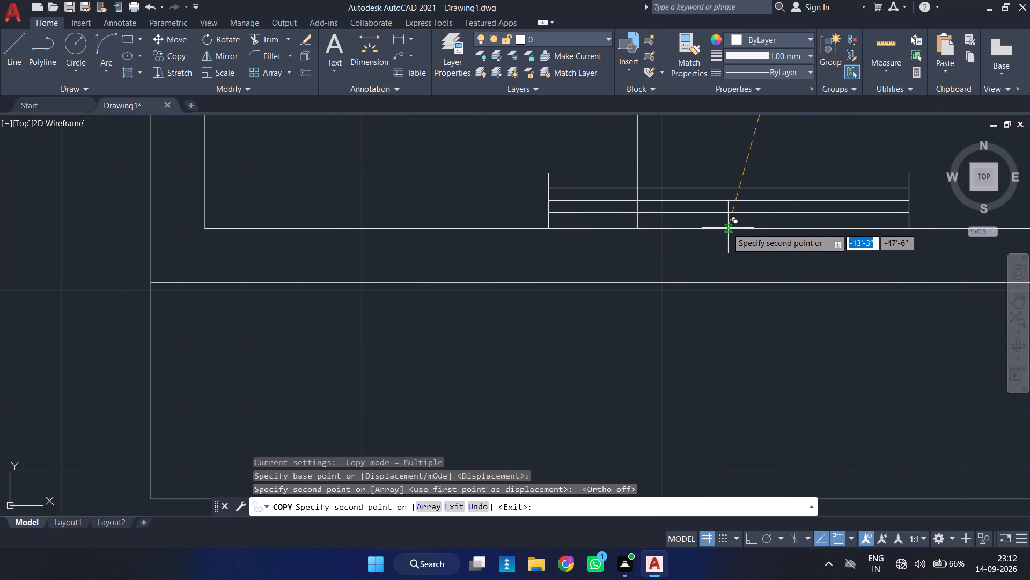
left_click(710, 283)
scroll(736, 280, "down", 6)
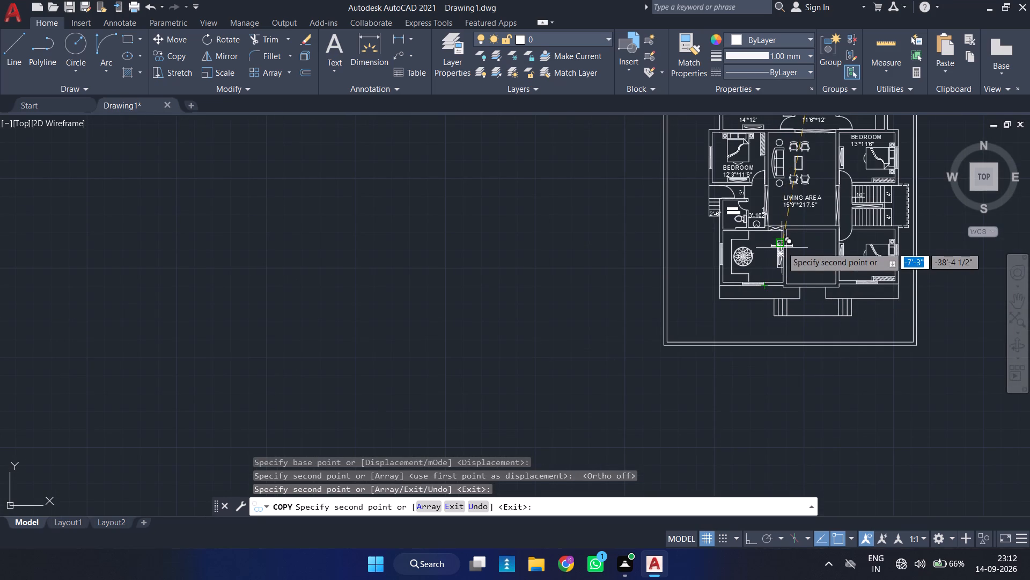
middle_click_drag(790, 241, 606, 334)
scroll(603, 321, "up", 4)
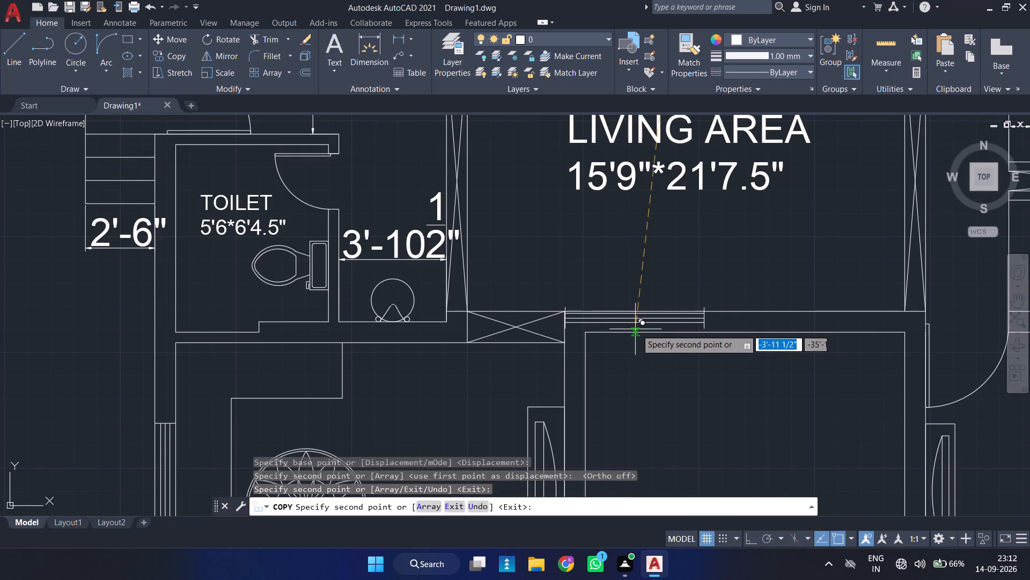
scroll(658, 338, "down", 2)
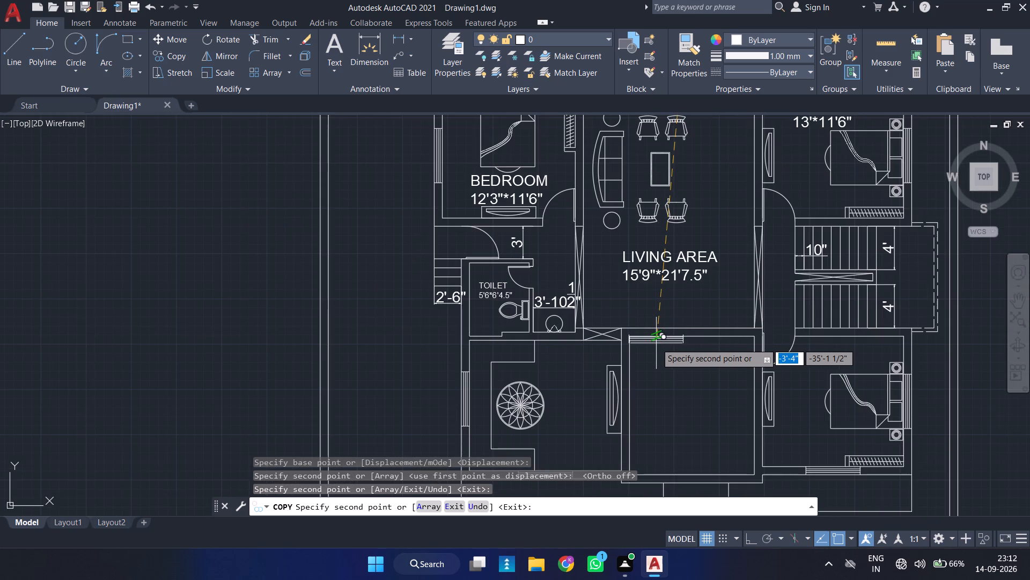
key("Escape")
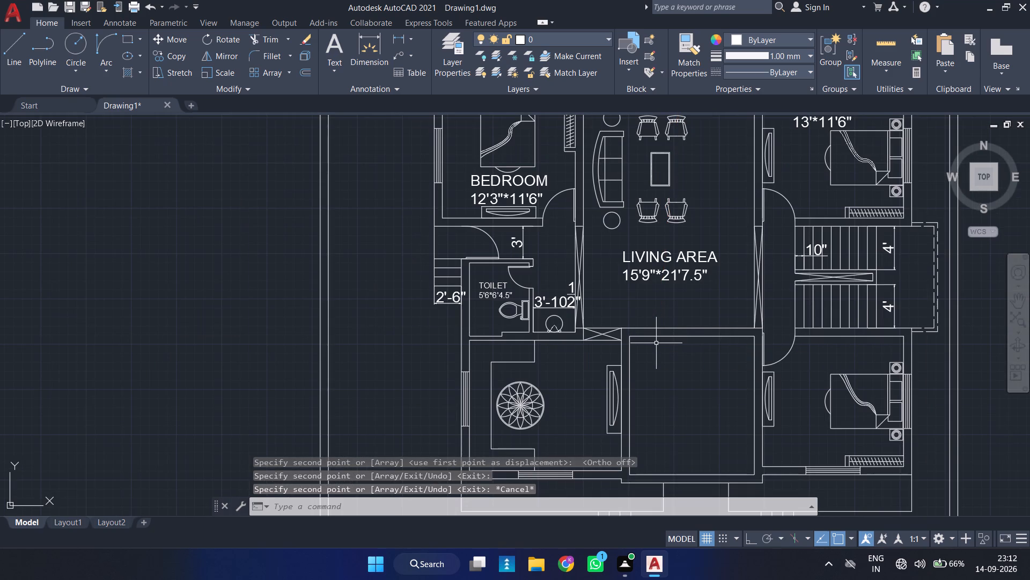
Draw a circle as a round table in the upper part of the empty central room south of the living area.
middle_click_drag(658, 382, 590, 314)
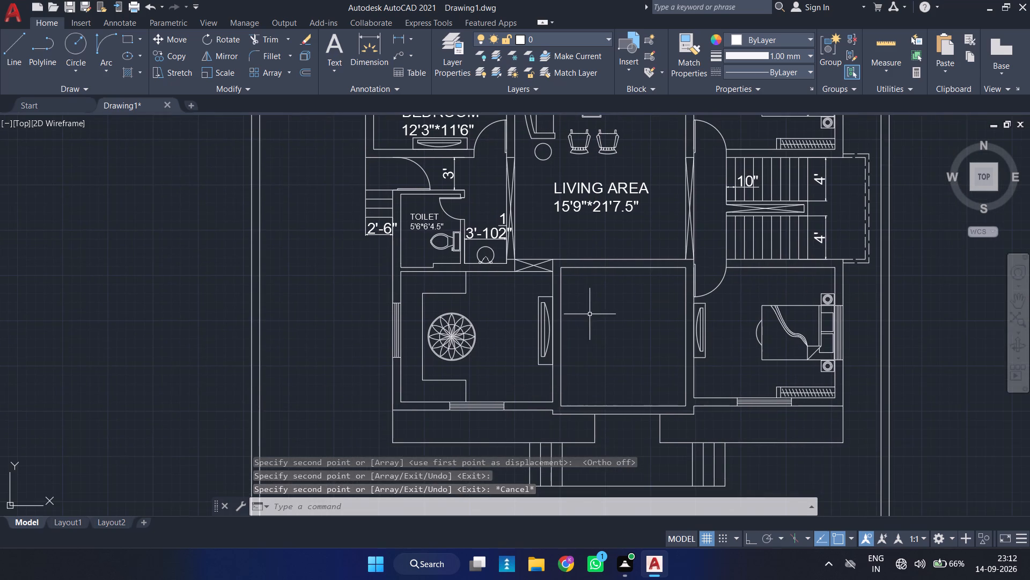
scroll(609, 343, "up", 1)
key("c")
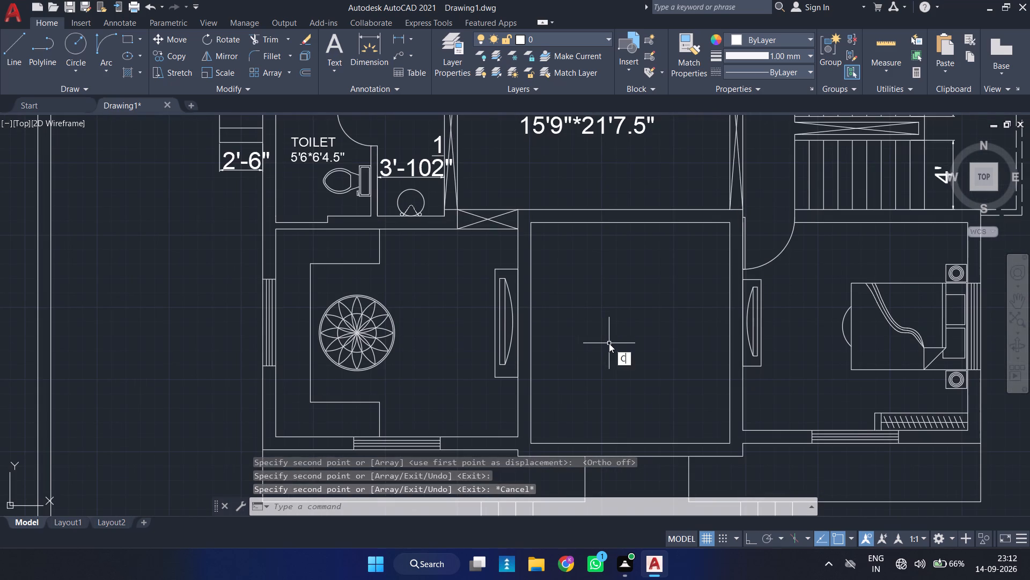
key("Return")
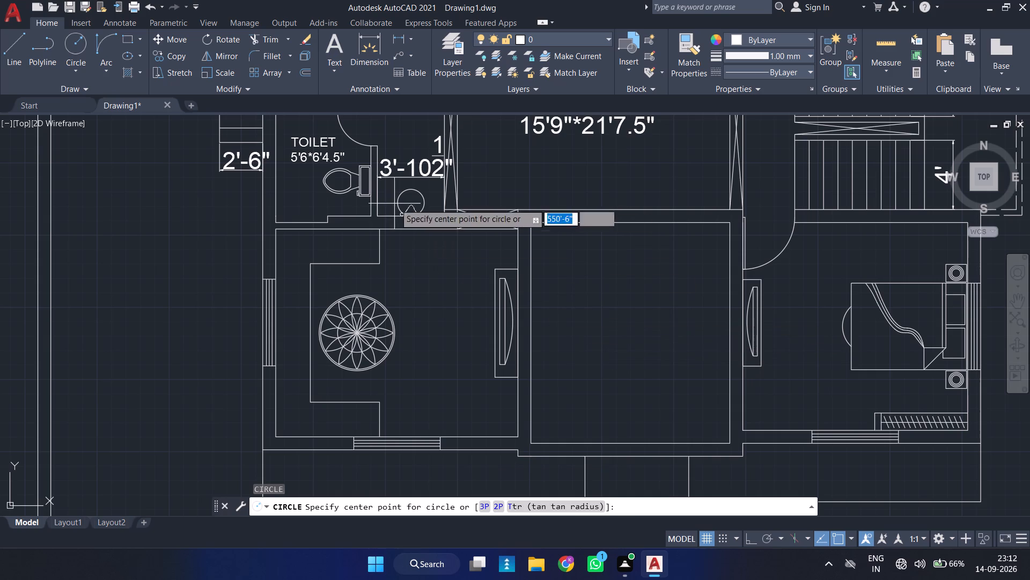
left_click(664, 288)
left_click(674, 313)
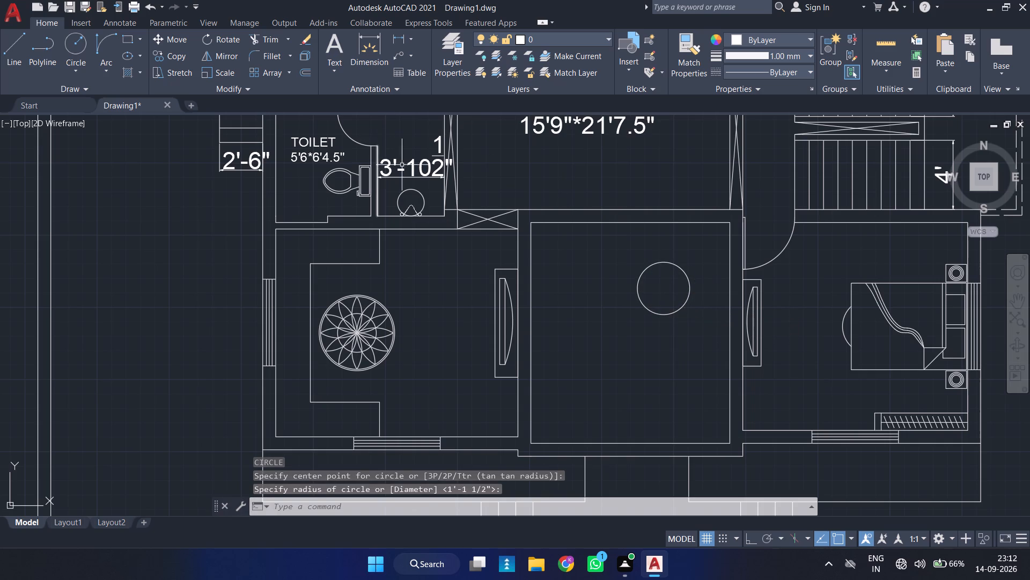
Copy a chair from the living area's south seating to just below the new round table, aligned with its centre.
middle_click_drag(464, 180, 429, 351)
scroll(464, 180, "down", 1)
scroll(483, 261, "up", 2)
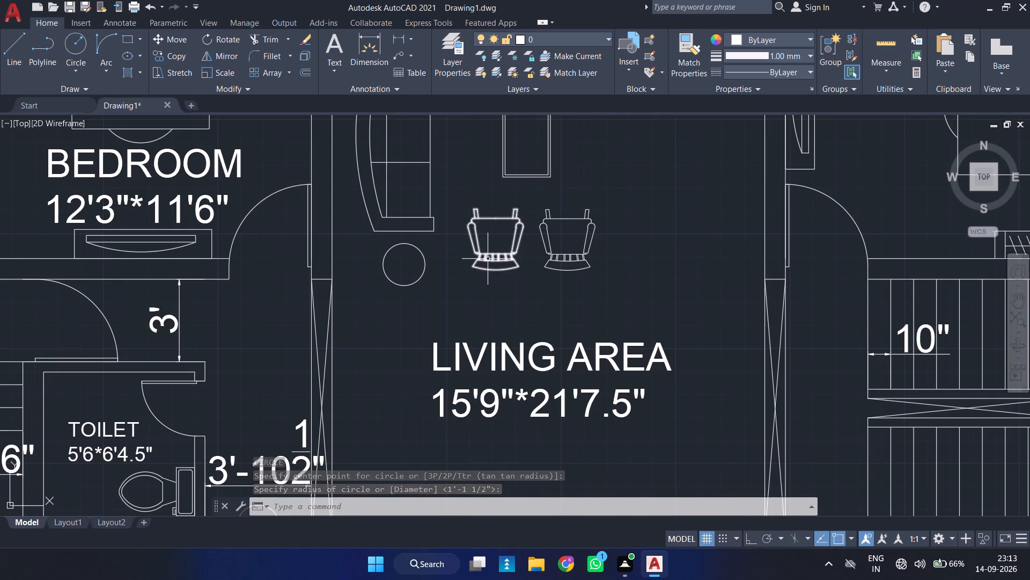
left_click(489, 259)
type("CO")
key("Return")
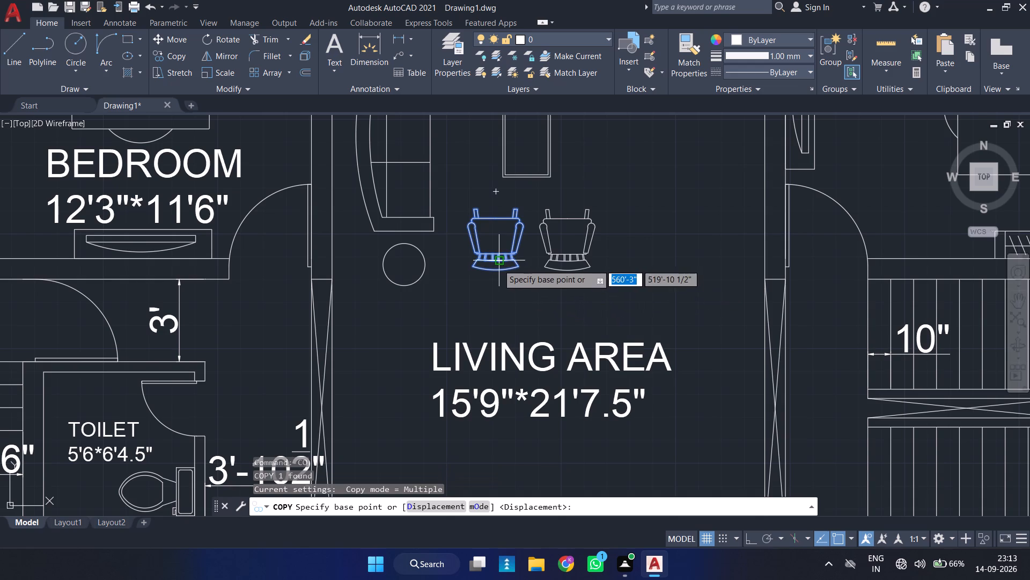
left_click(496, 269)
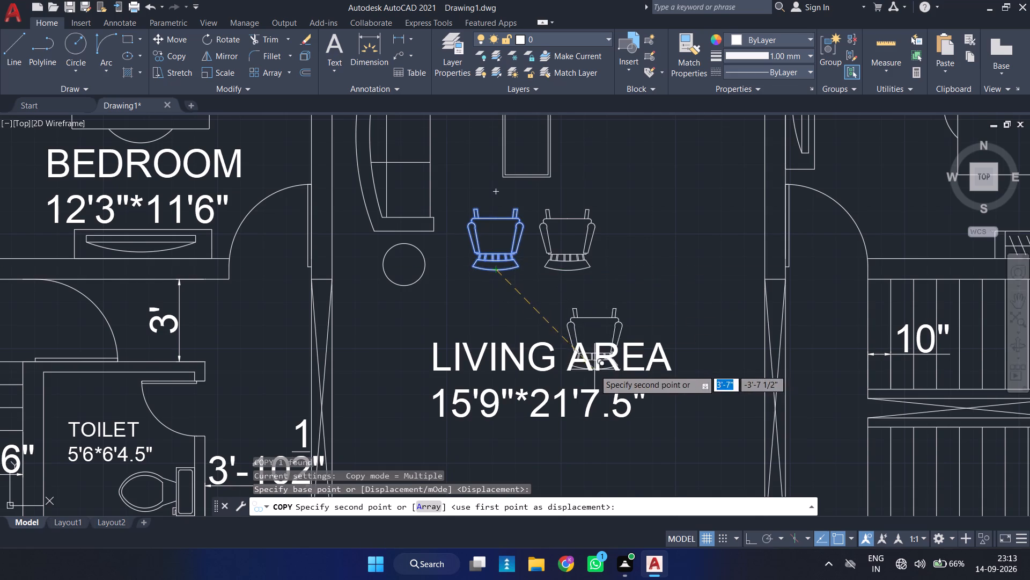
scroll(594, 369, "down", 2)
middle_click_drag(600, 416, 556, 265)
scroll(589, 354, "up", 2)
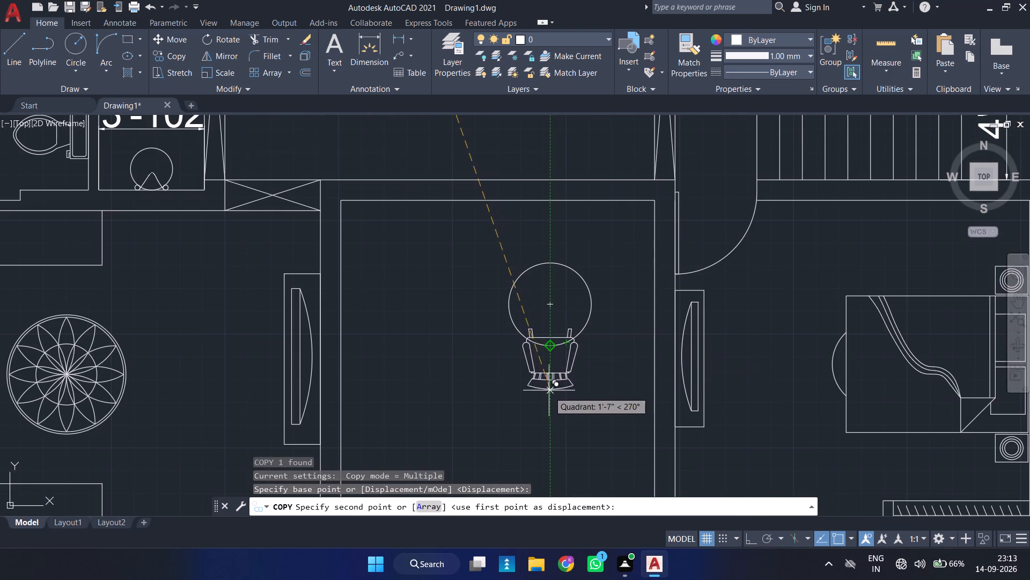
left_click(548, 421)
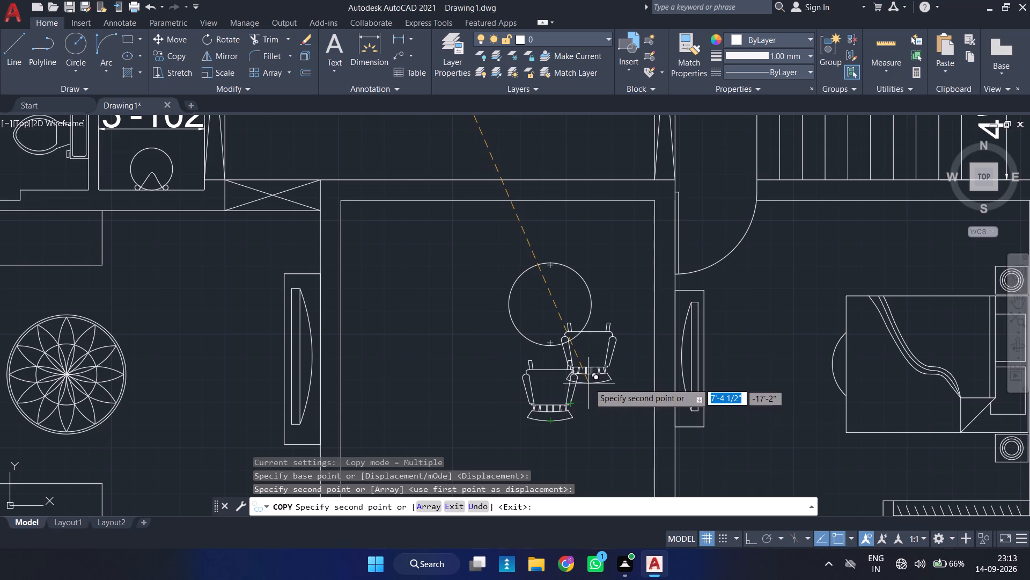
key("Escape")
Create a polar array of the copied chair around the round table's centre with 4 items over 360 degrees.
left_click(587, 372)
left_click(550, 402)
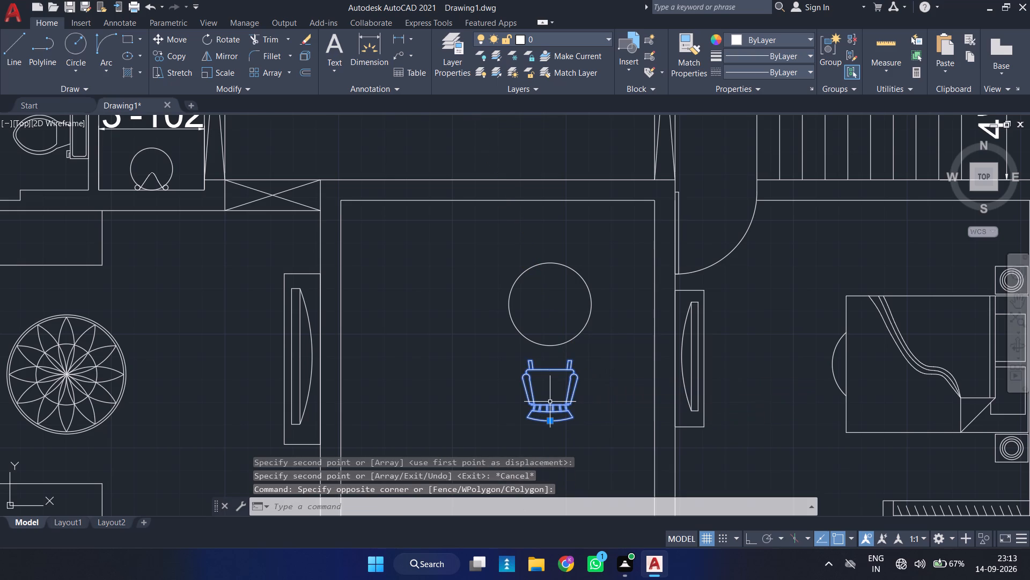
type("AR")
key("Return")
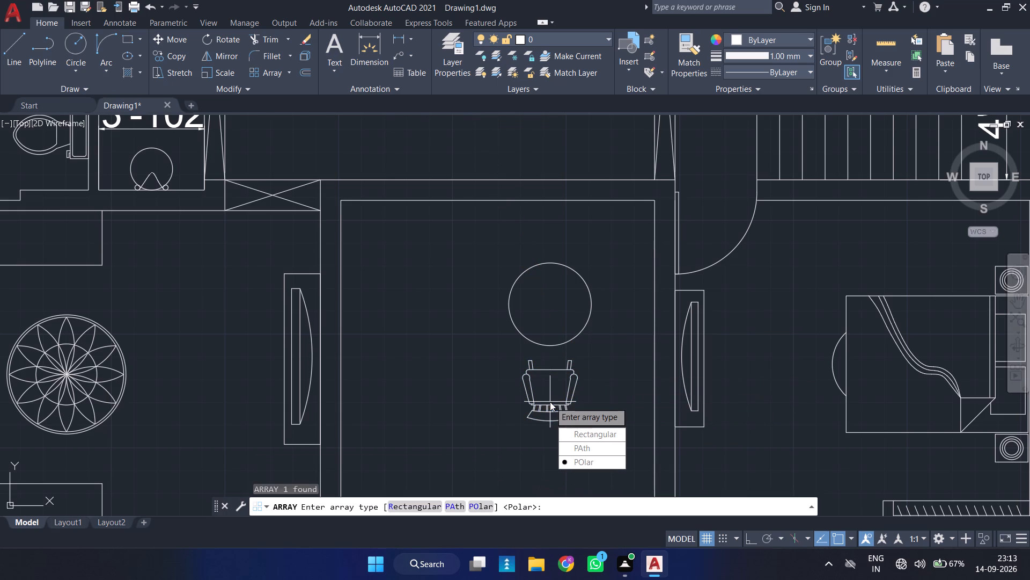
left_click_drag(578, 463, 550, 402)
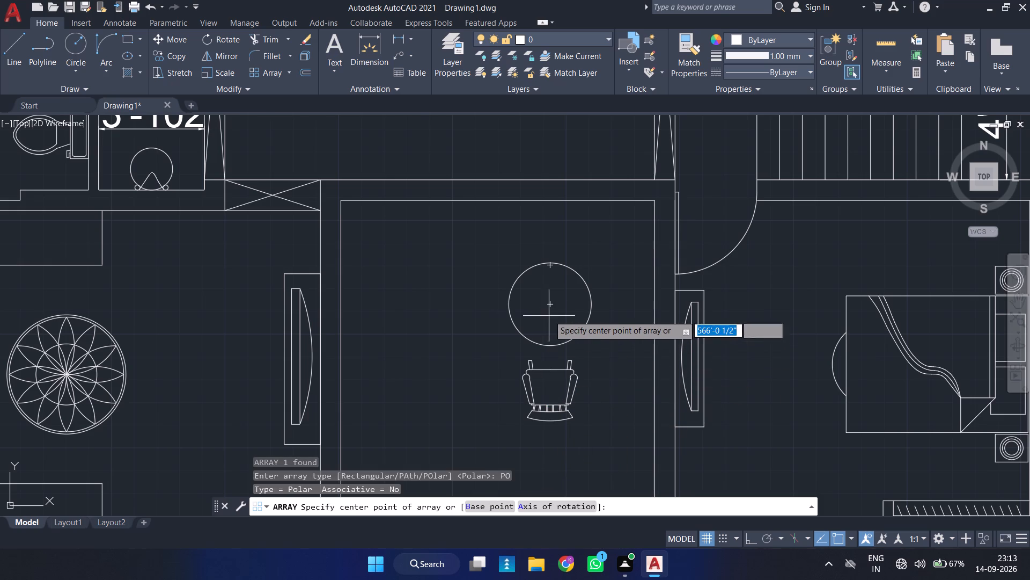
left_click(548, 302)
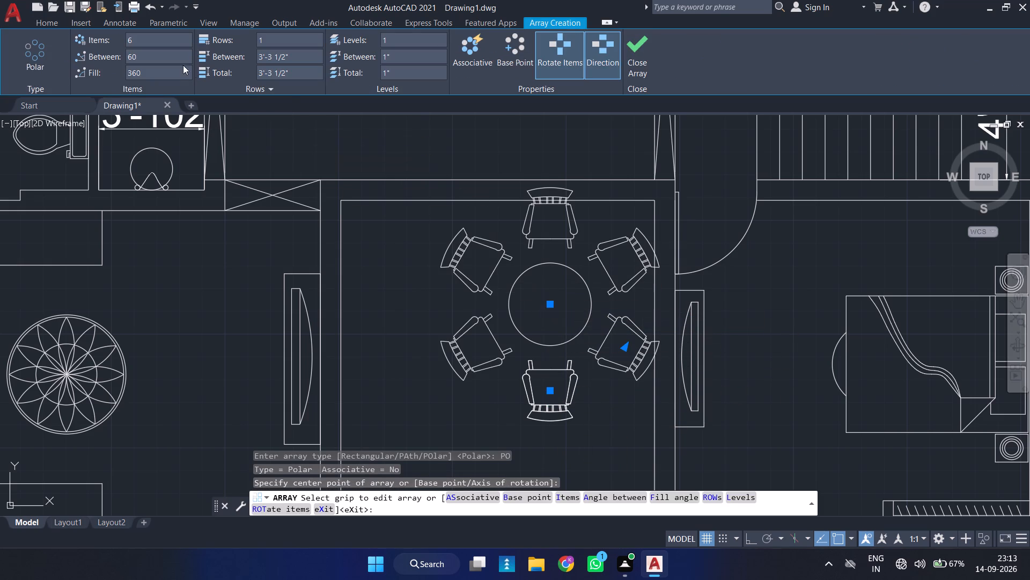
left_click(167, 43)
key("4")
key("Return")
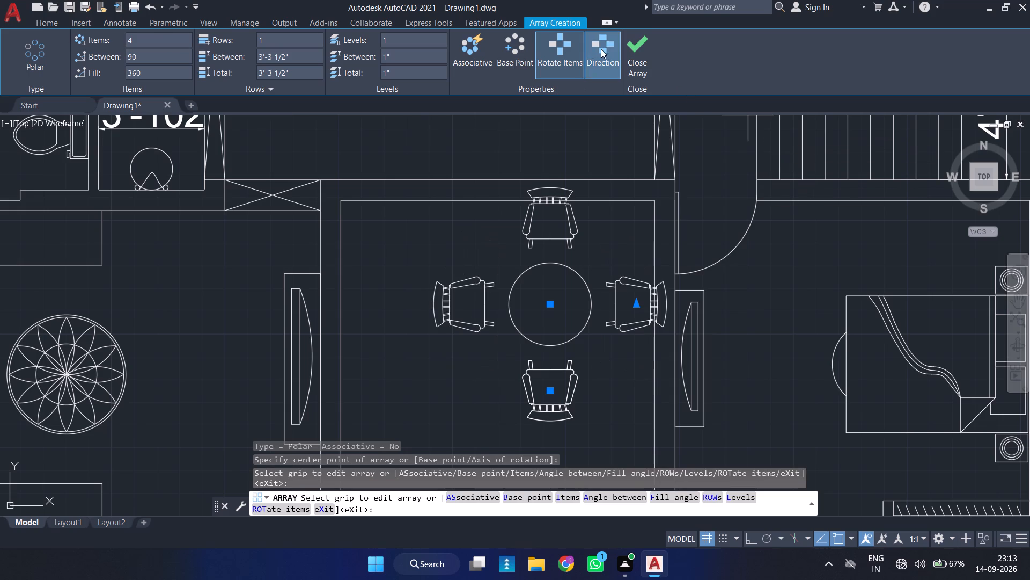
left_click(641, 70)
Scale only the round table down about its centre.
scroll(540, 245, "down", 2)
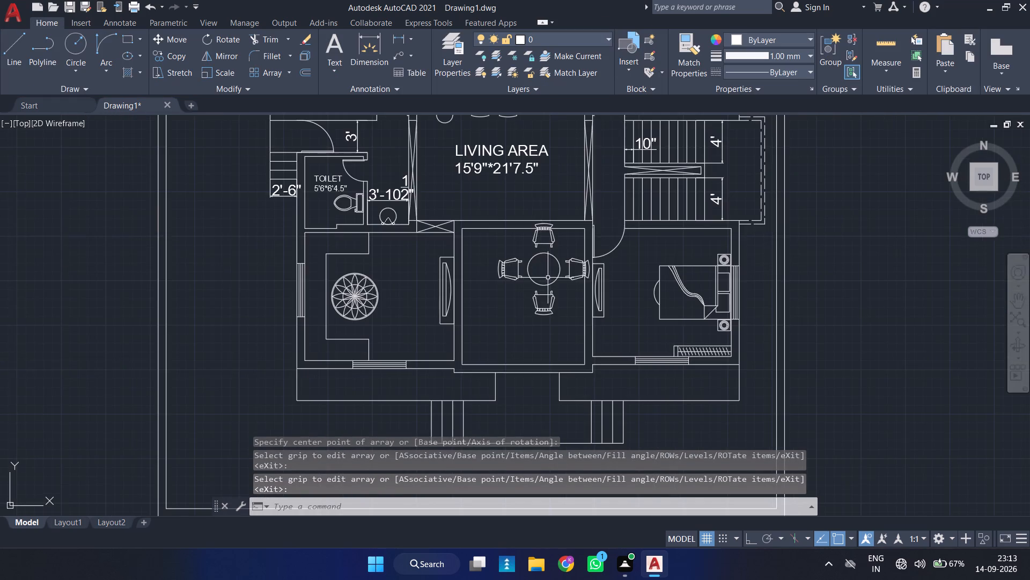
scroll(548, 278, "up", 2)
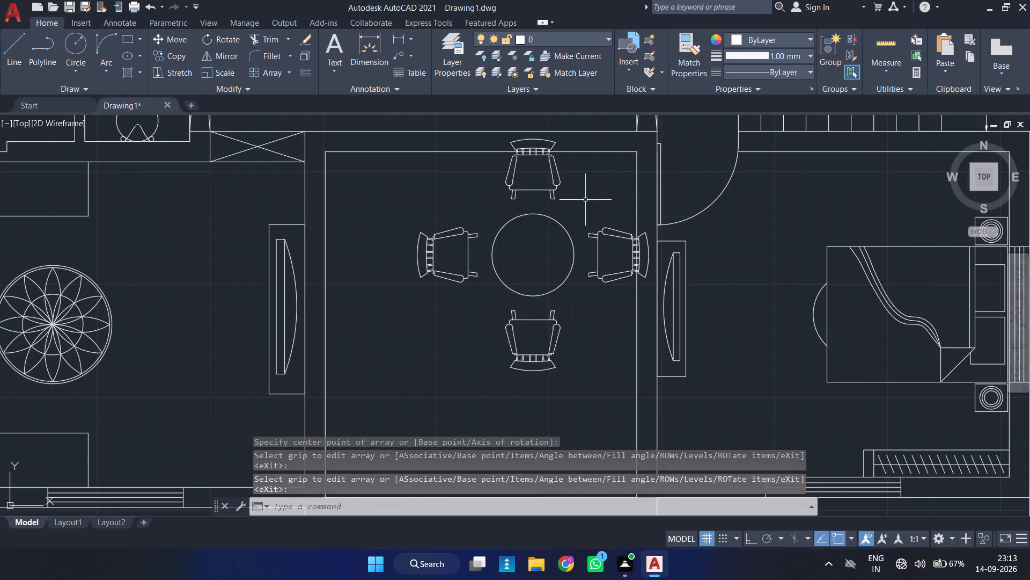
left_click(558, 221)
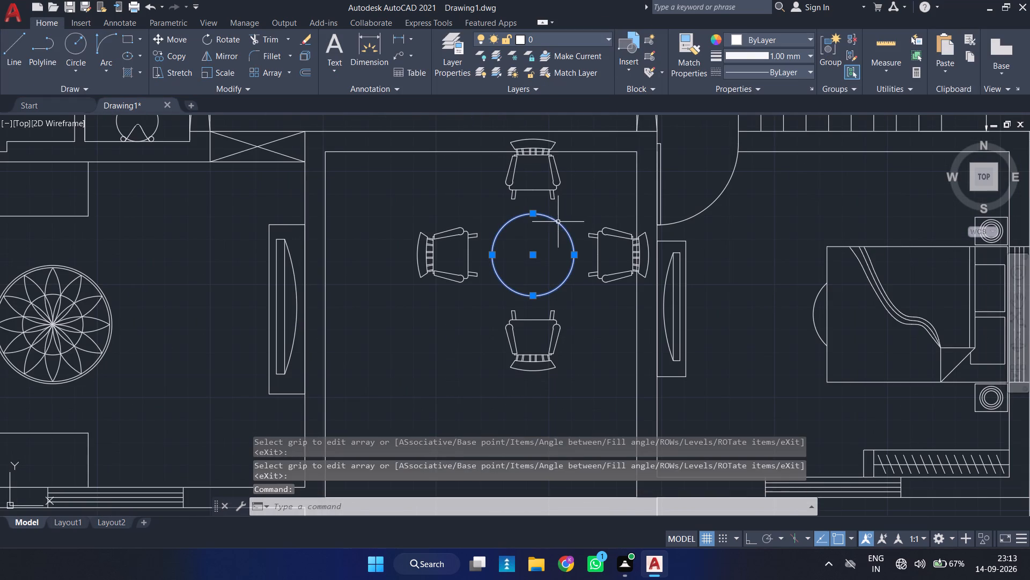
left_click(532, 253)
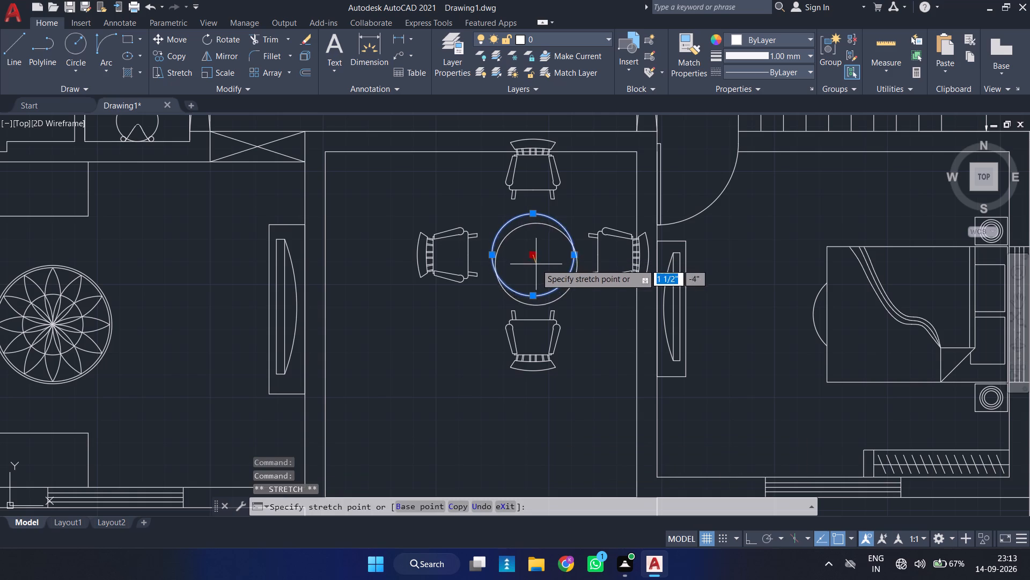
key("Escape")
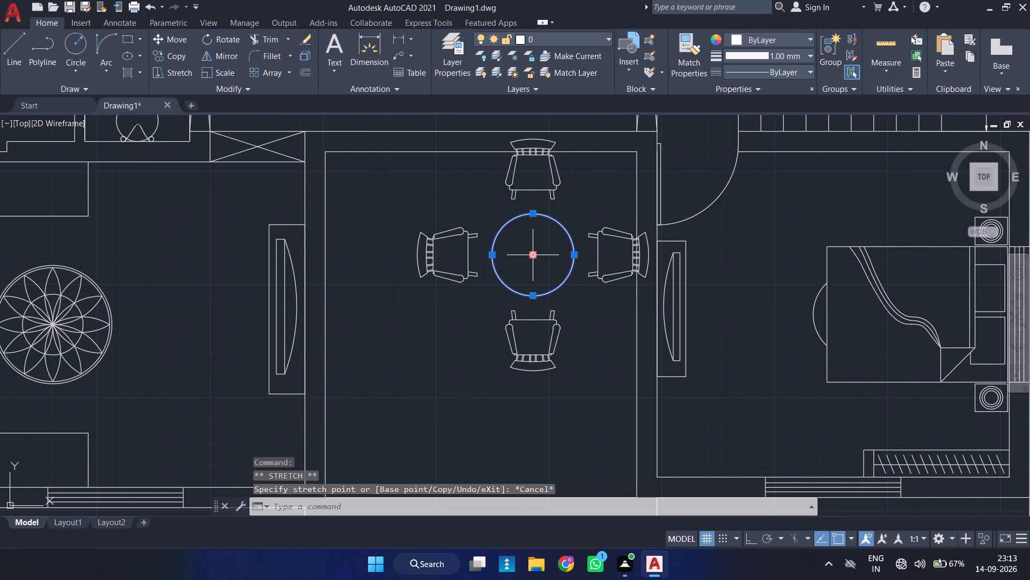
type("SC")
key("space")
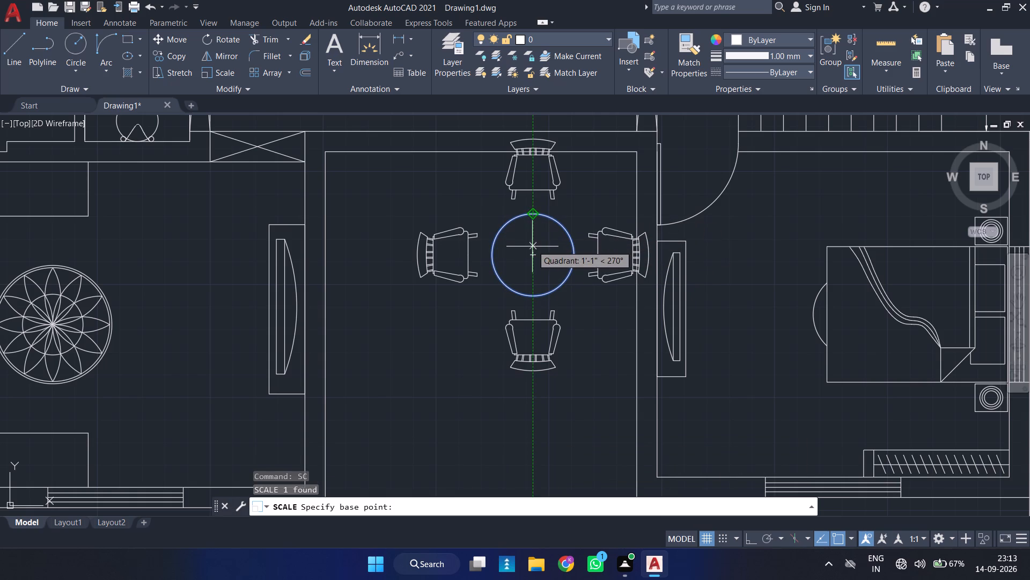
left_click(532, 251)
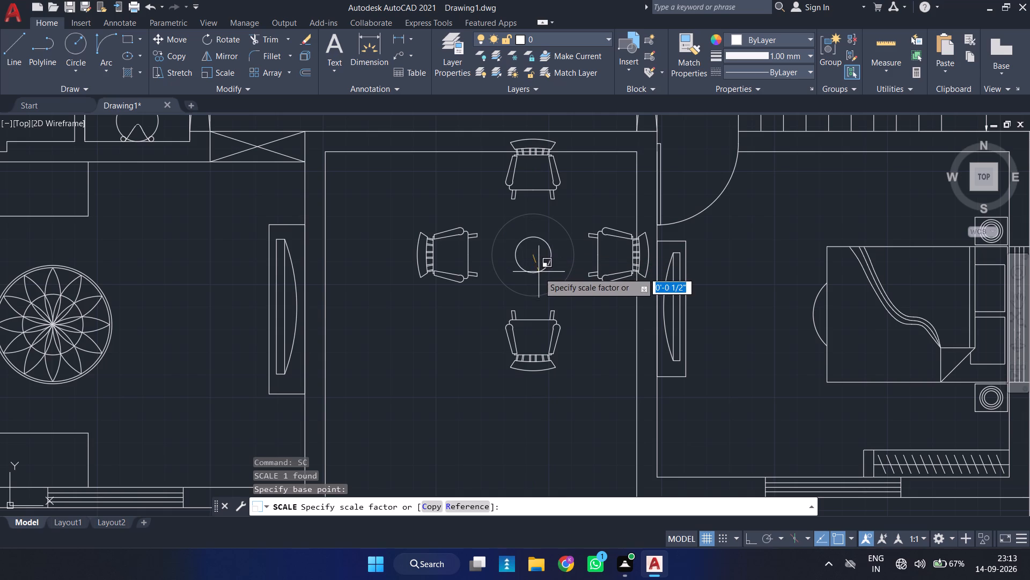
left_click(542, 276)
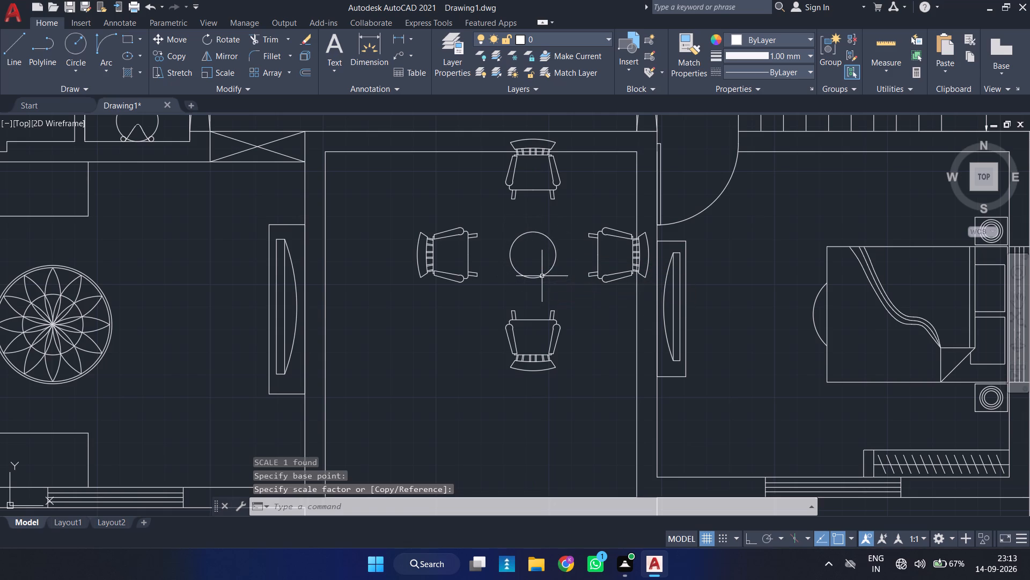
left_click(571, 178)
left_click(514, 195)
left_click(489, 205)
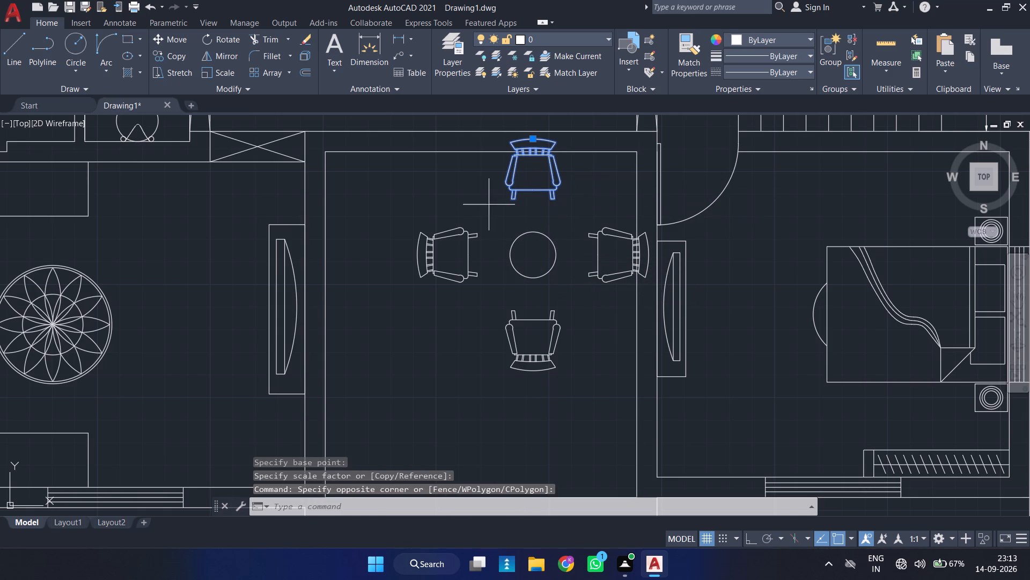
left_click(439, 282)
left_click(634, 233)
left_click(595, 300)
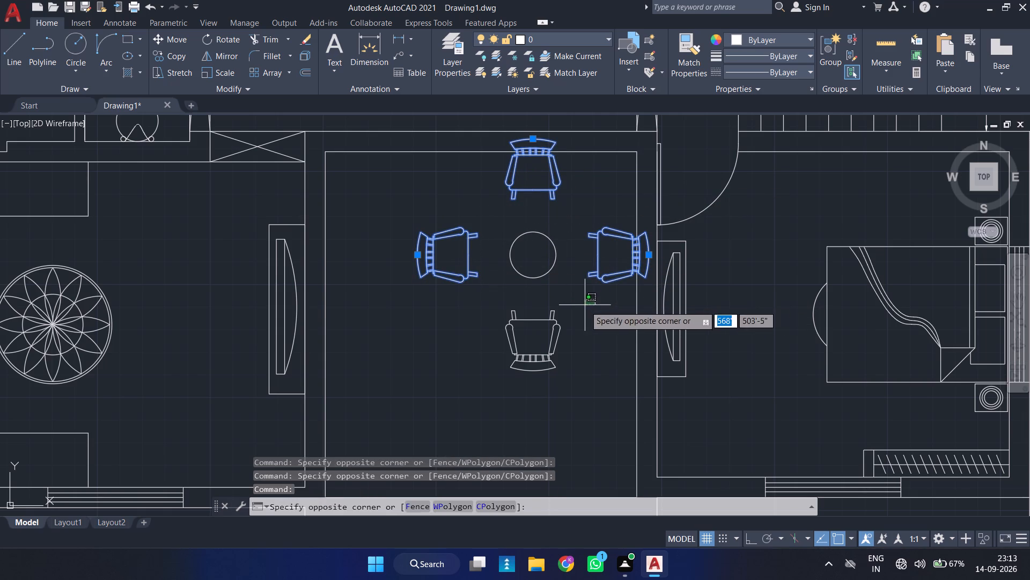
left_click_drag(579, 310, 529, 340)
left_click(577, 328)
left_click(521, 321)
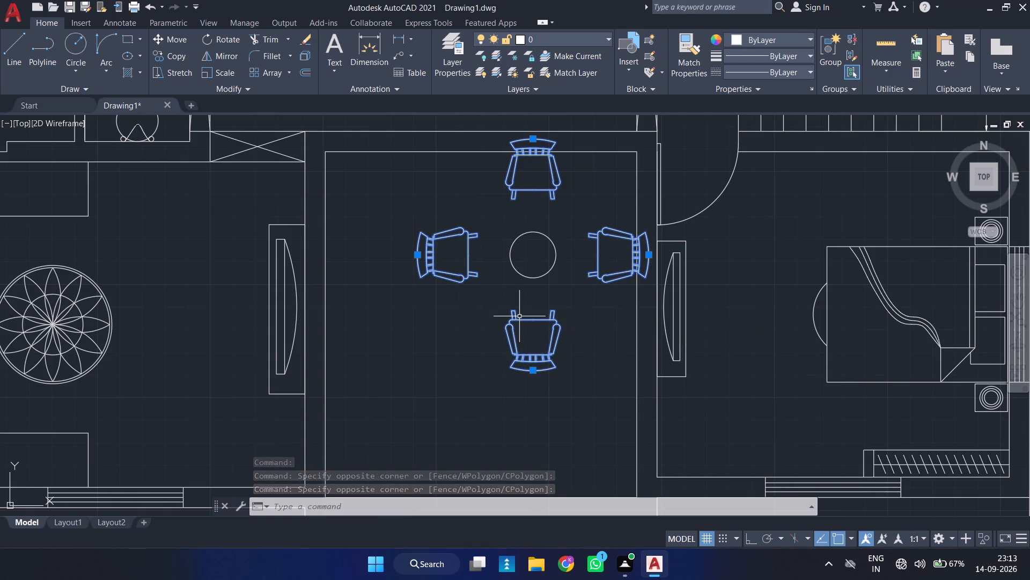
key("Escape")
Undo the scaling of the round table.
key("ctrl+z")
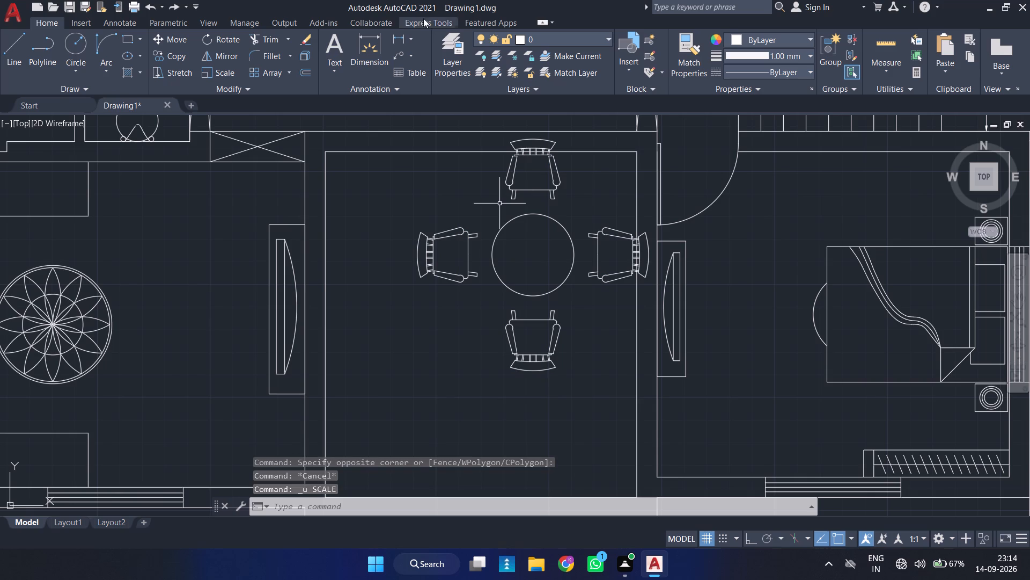
Scale the round table and its four chairs together down to about half size about the table's centre.
middle_click_drag(556, 327, 517, 367)
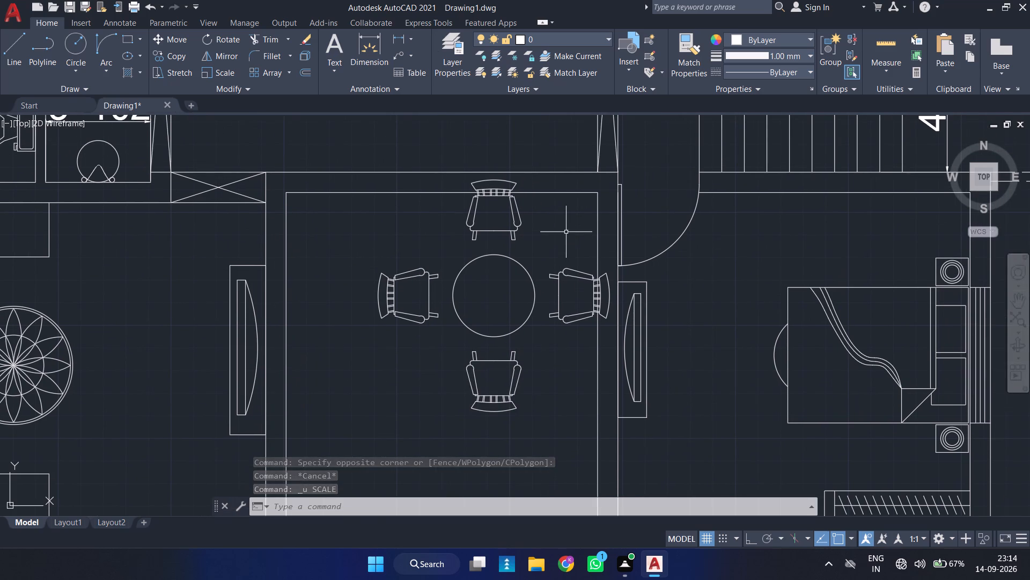
left_click(567, 231)
left_click(407, 398)
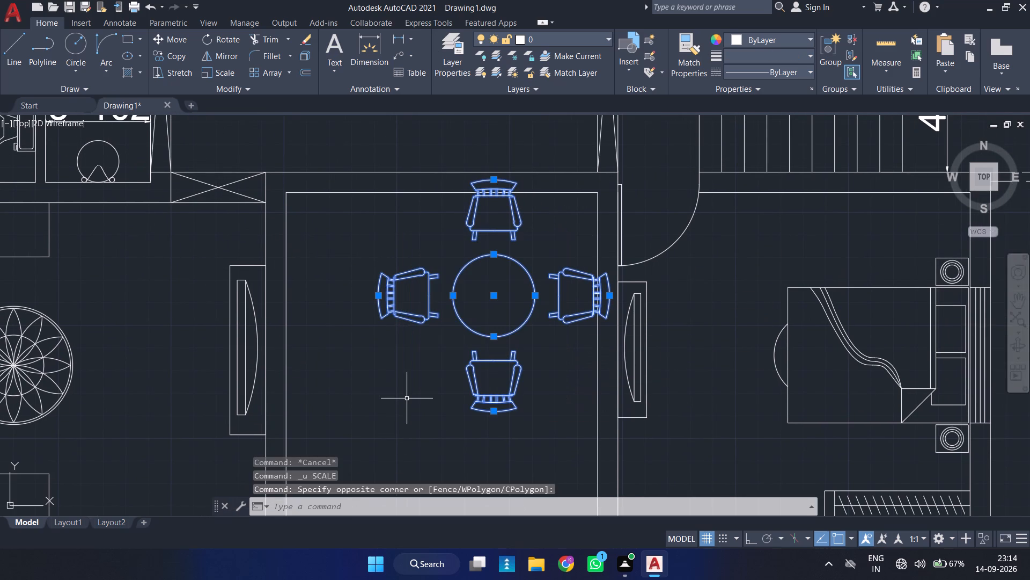
type("SC")
key("Return")
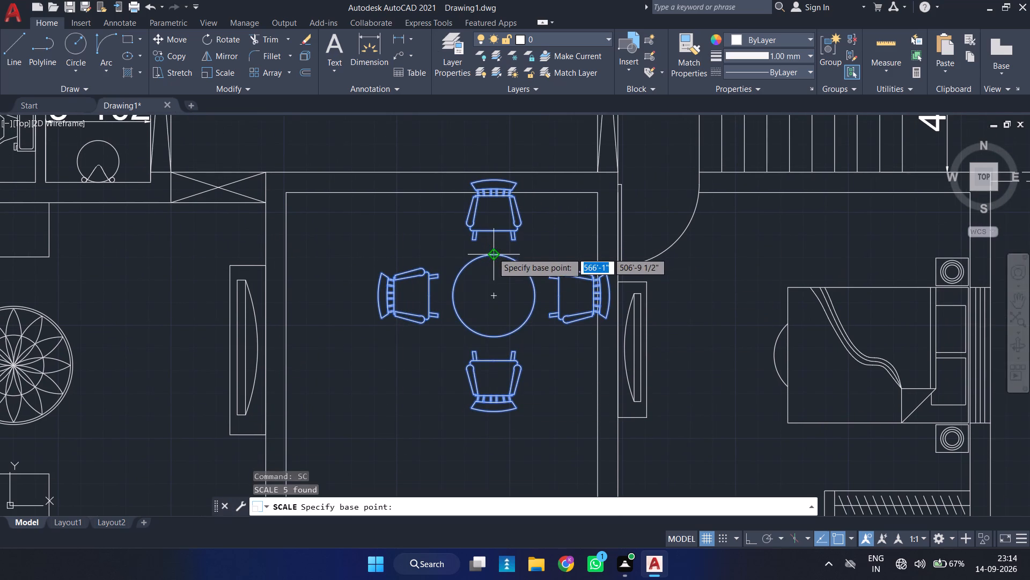
left_click(492, 294)
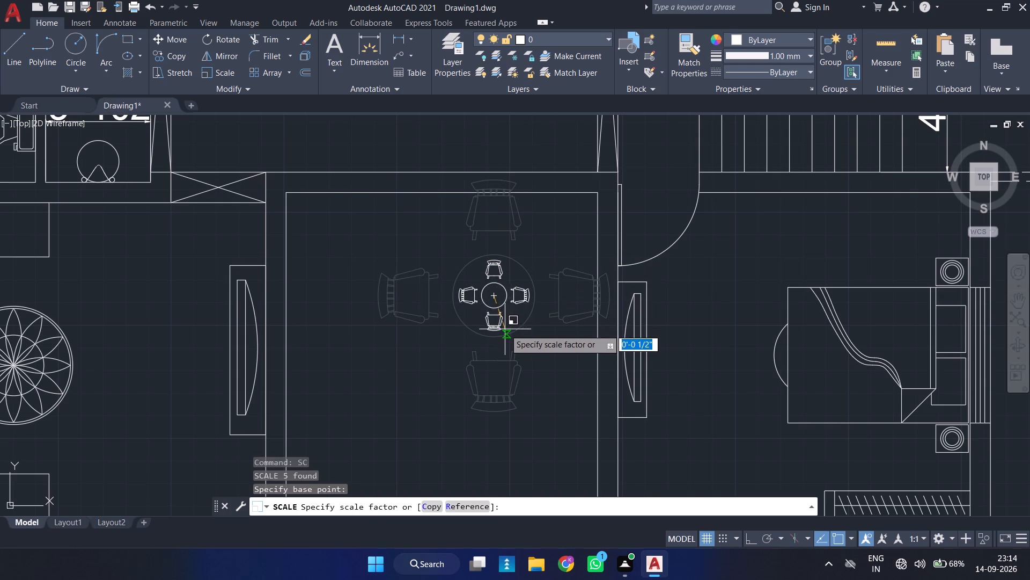
left_click(513, 354)
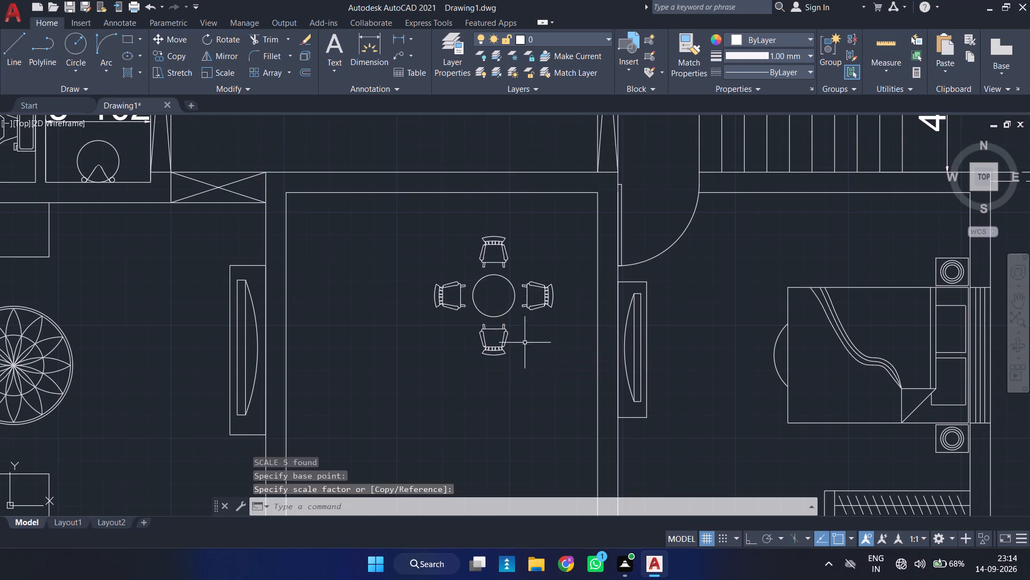
Scale the round table and its four chairs together up by about a third about the table's centre.
middle_click_drag(458, 314, 522, 285)
left_click(626, 253)
left_click(564, 309)
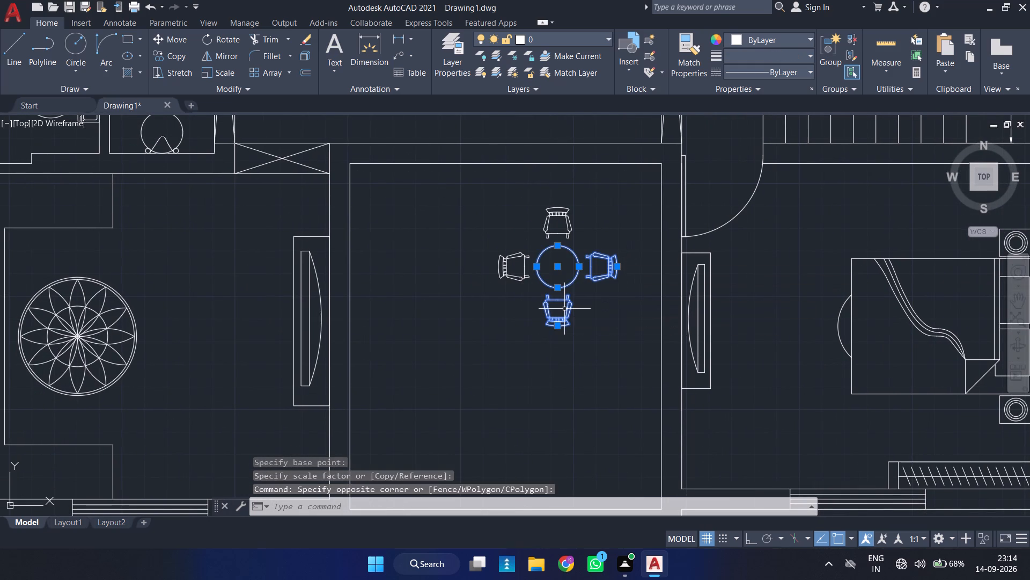
key("Escape")
left_click_drag(626, 214, 620, 234)
left_click(492, 345)
type("SC")
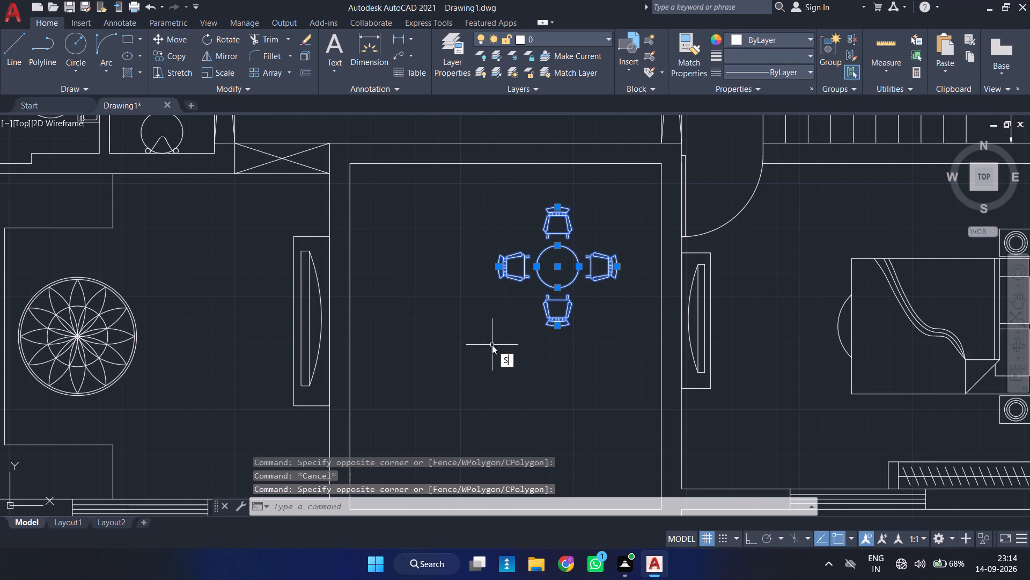
key("space")
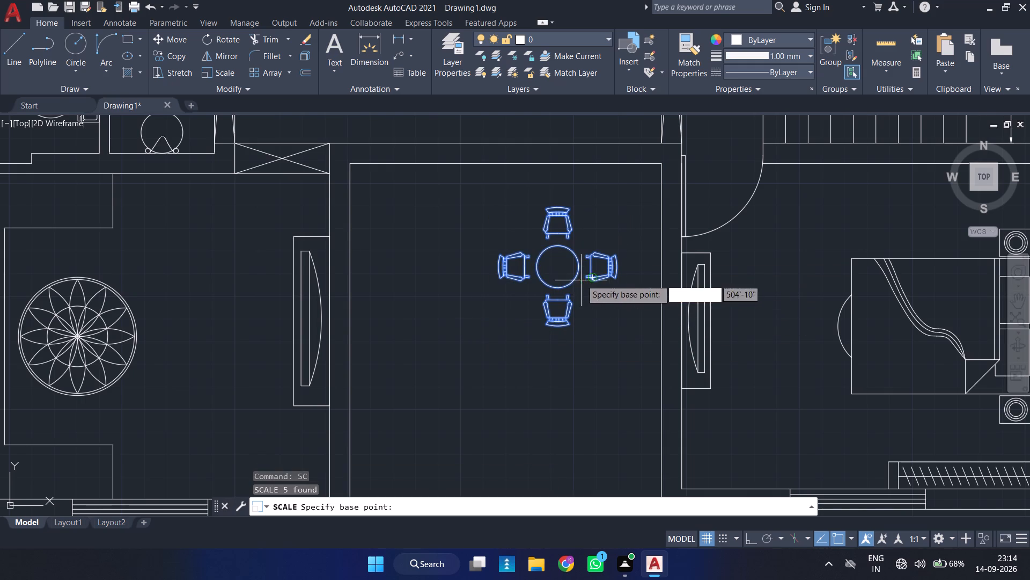
left_click(556, 267)
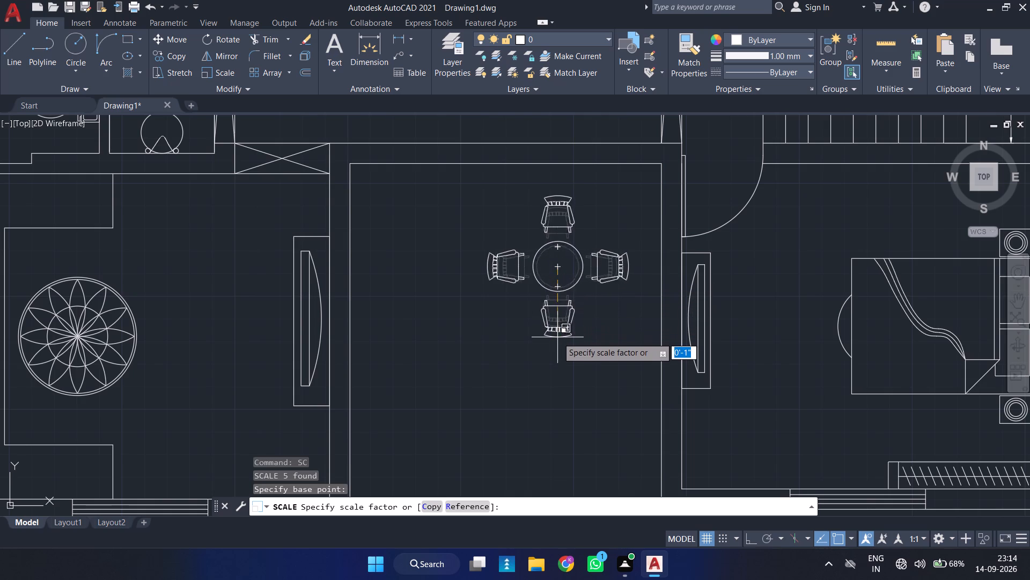
left_click(557, 345)
Rotate the table and four chairs clockwise by about 45 degrees about the back corner of the uppermost chair.
left_click(617, 227)
left_click(562, 333)
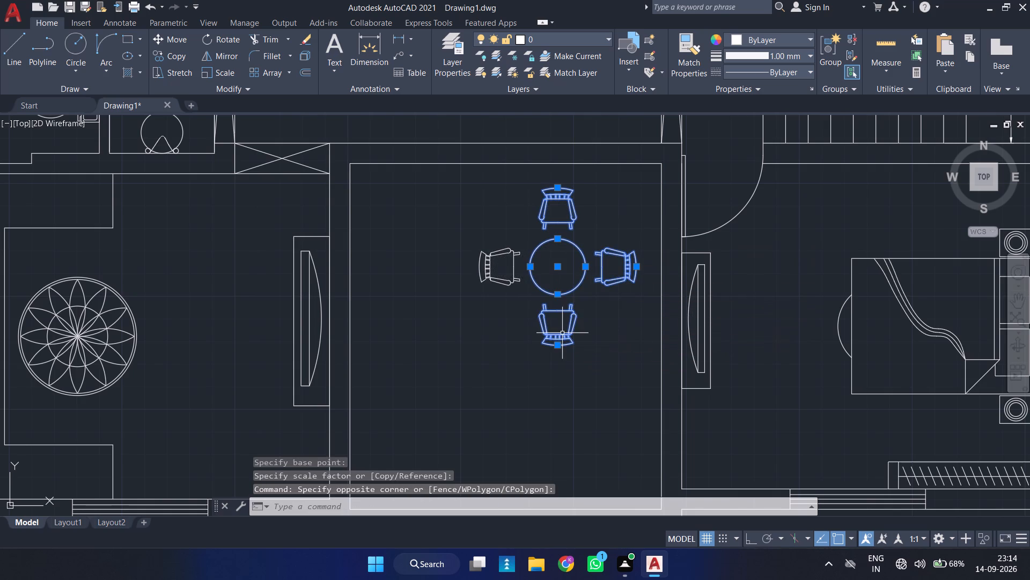
left_click(498, 220)
left_click(473, 329)
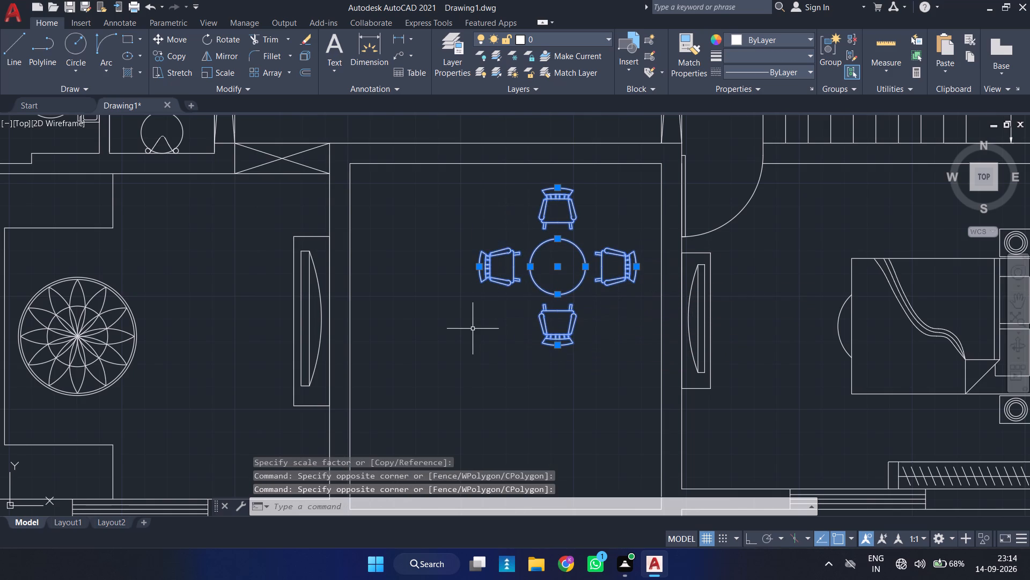
type("RO")
key("Return")
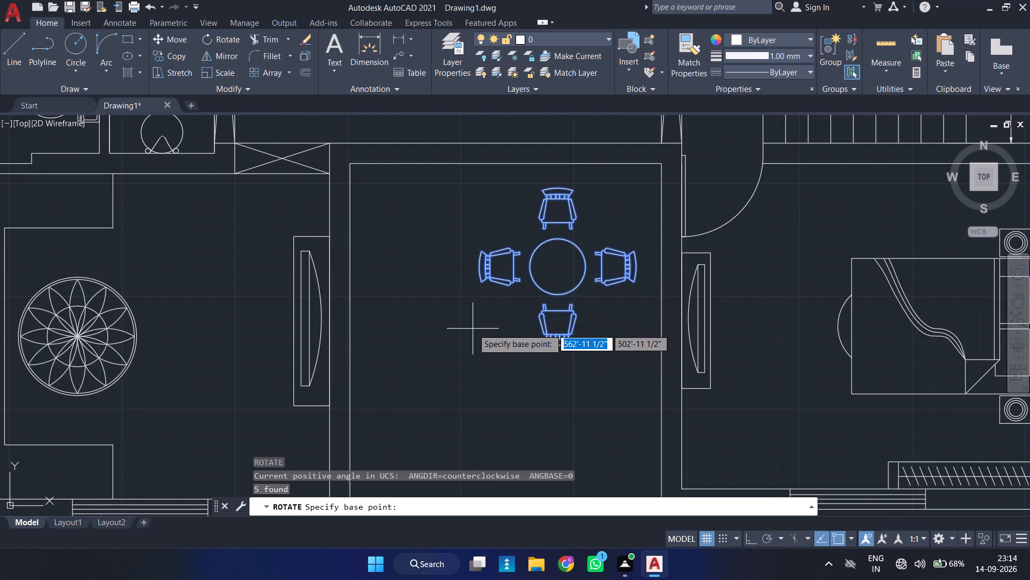
left_click(573, 192)
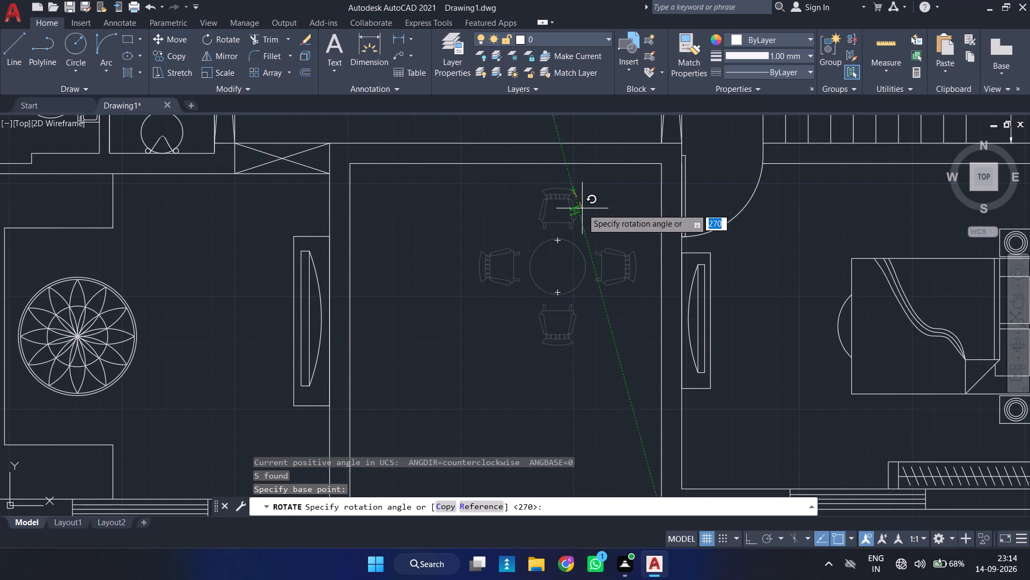
left_click(586, 204)
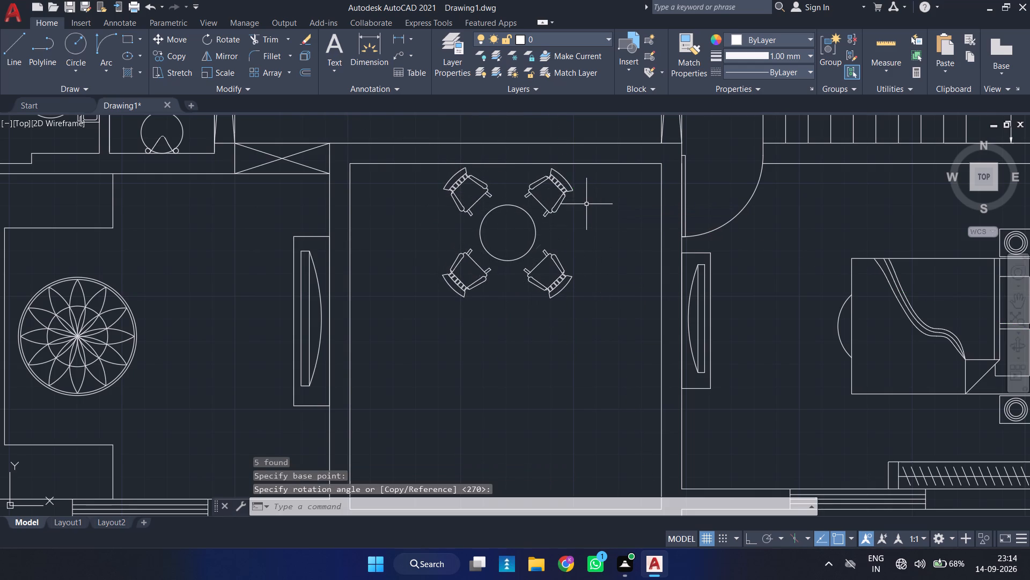
Group the round table and its four chairs into one object.
left_click(570, 188)
left_click_drag(594, 199, 492, 295)
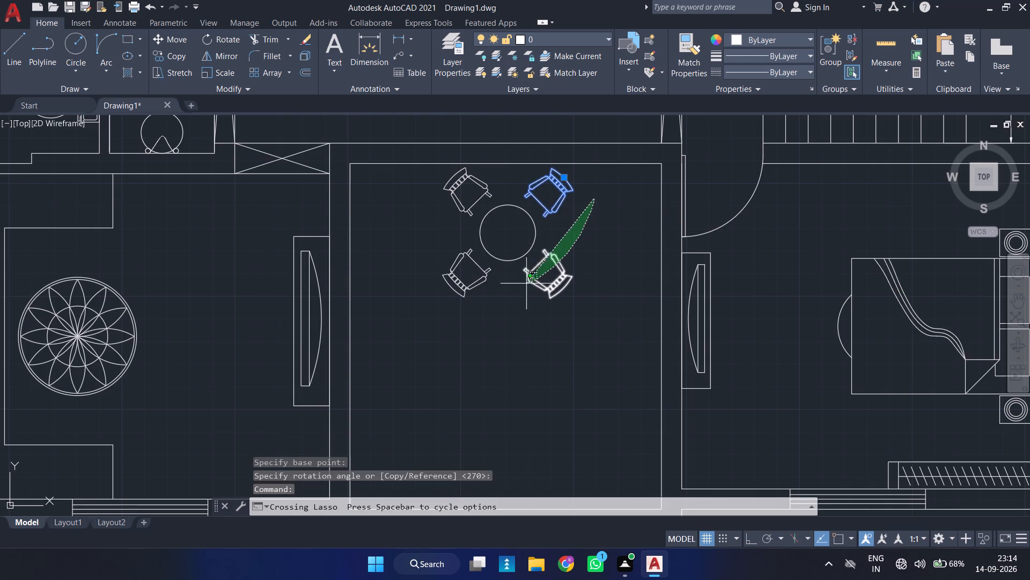
left_click_drag(492, 295, 433, 192)
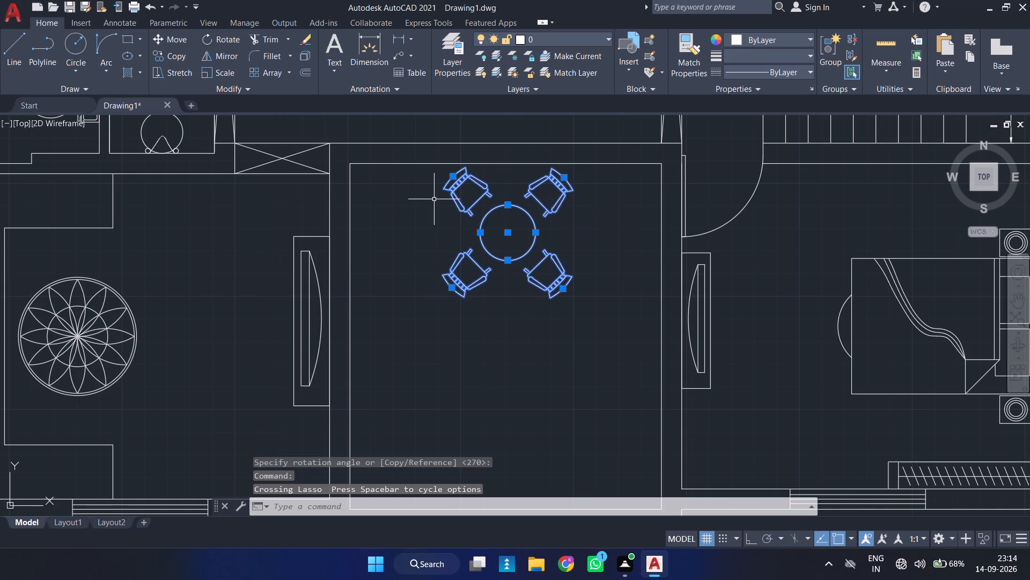
key("g")
key("Return")
Move the seating group from the table's centre about 2' right and 3' down within the central room.
key("m")
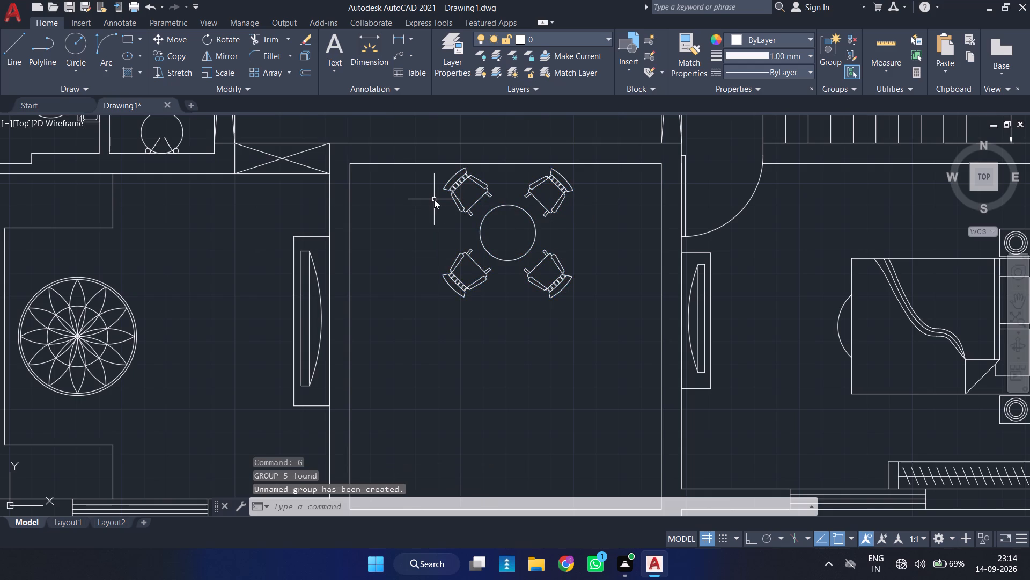
key("Return")
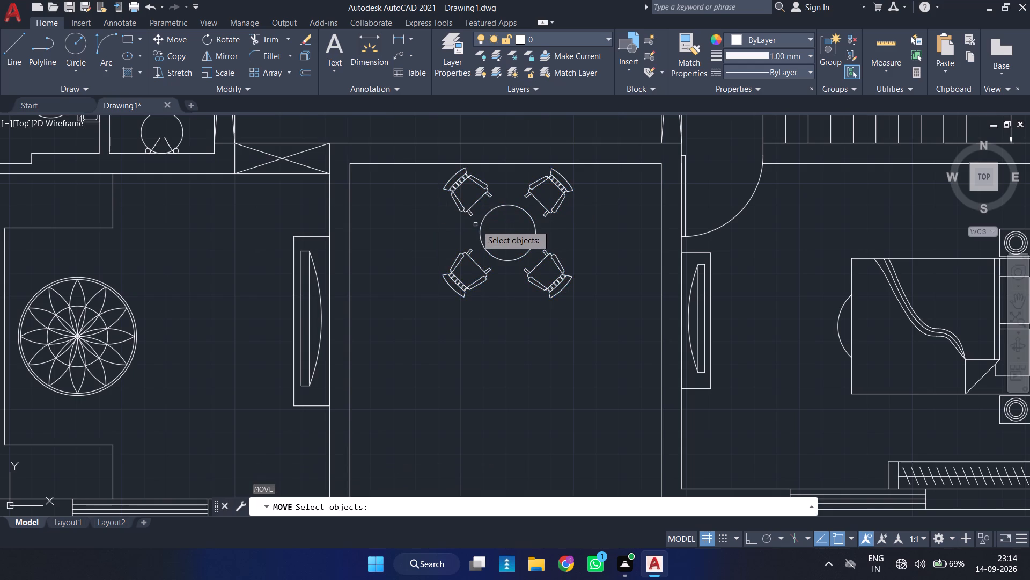
left_click(481, 227)
right_click(494, 226)
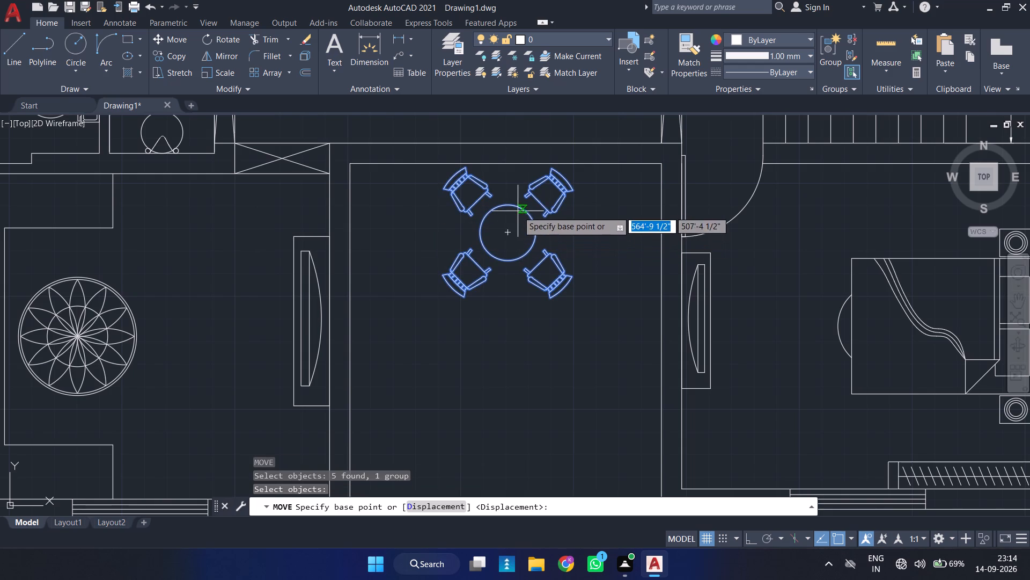
left_click(505, 230)
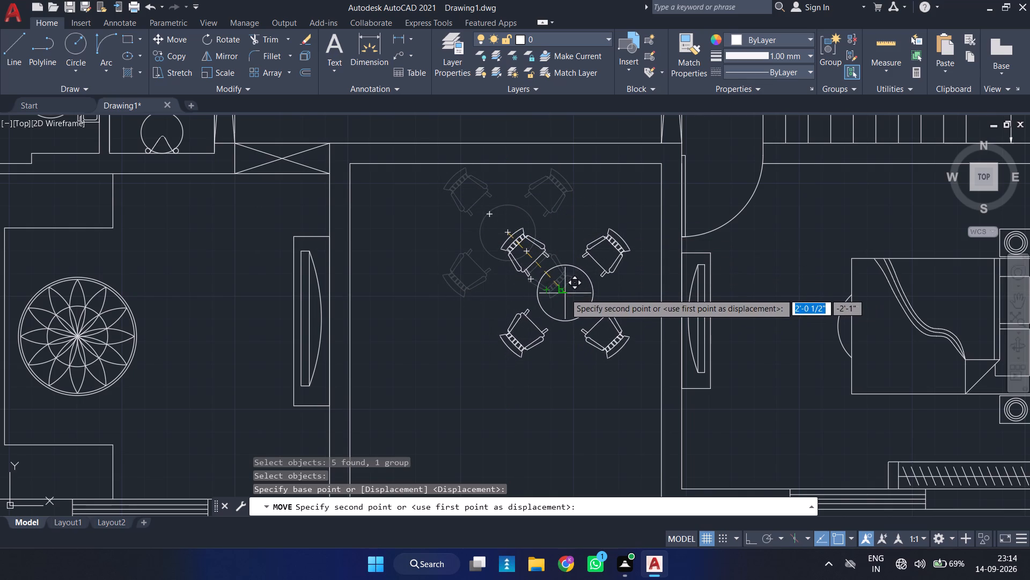
scroll(563, 293, "up", 1)
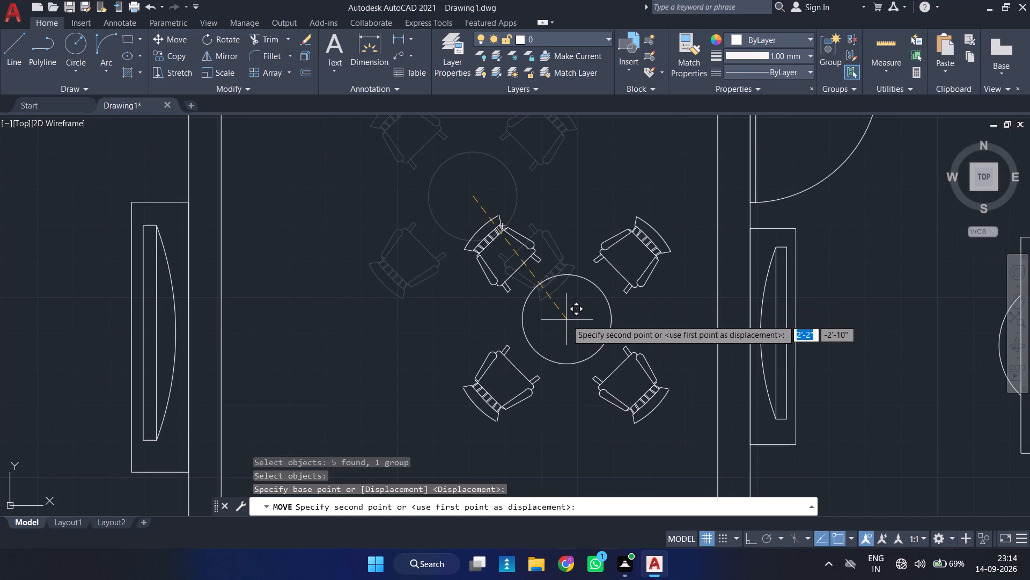
left_click(560, 328)
Scale the seating group up slightly about the table's centre.
scroll(585, 291, "down", 3)
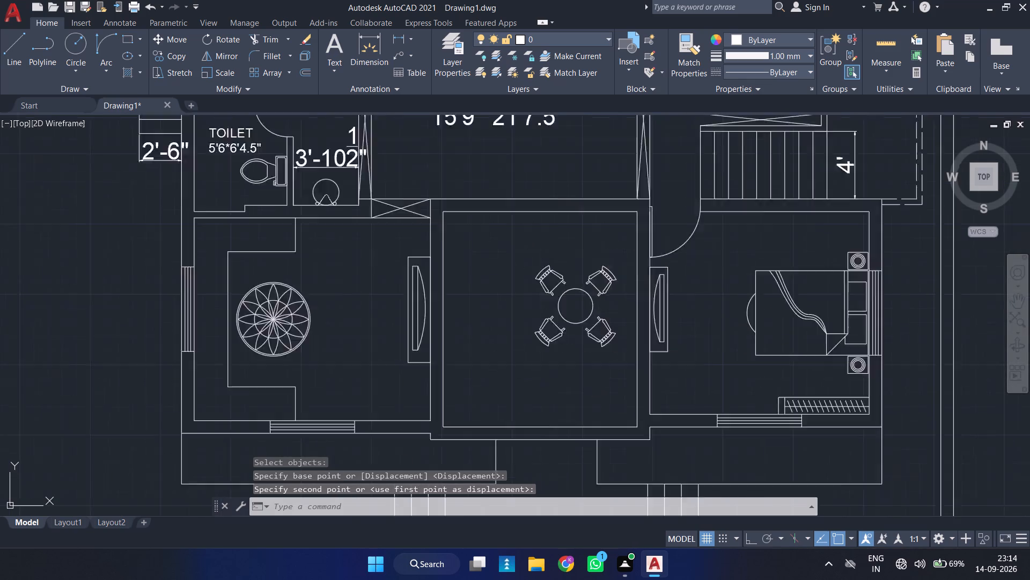
scroll(592, 301, "up", 1)
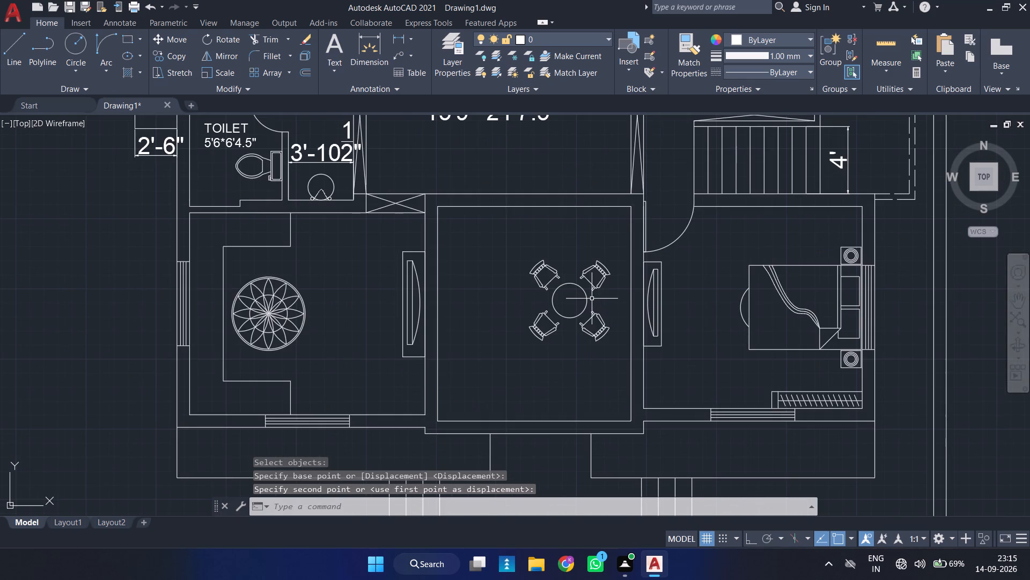
scroll(591, 297, "up", 2)
left_click(600, 251)
left_click(538, 344)
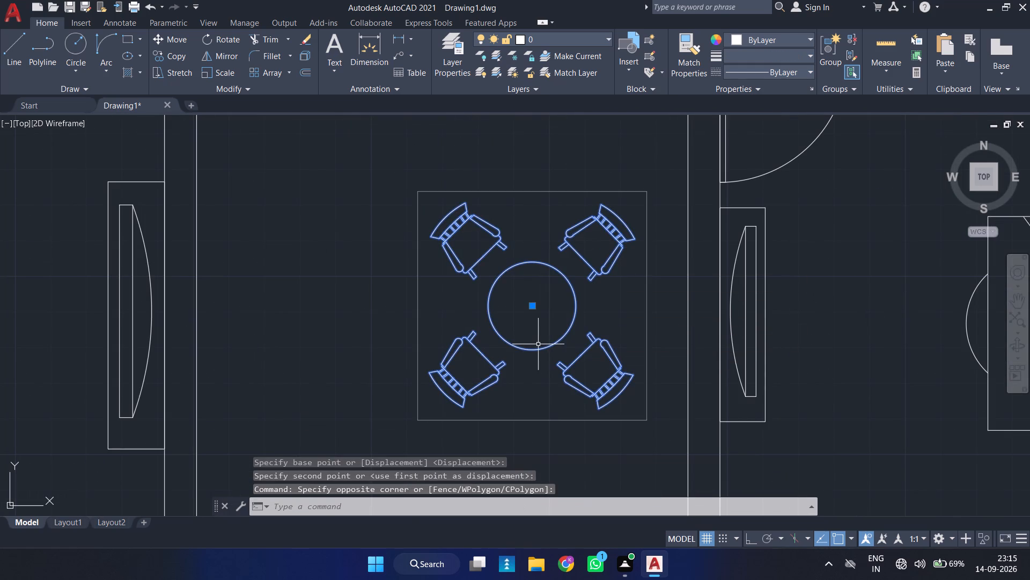
type("SC")
key("space")
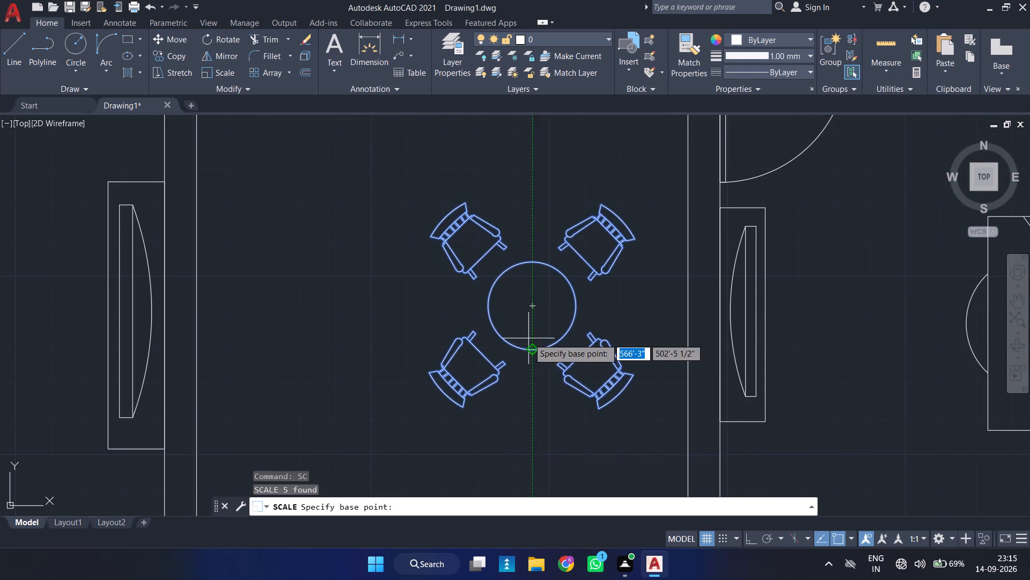
left_click(535, 303)
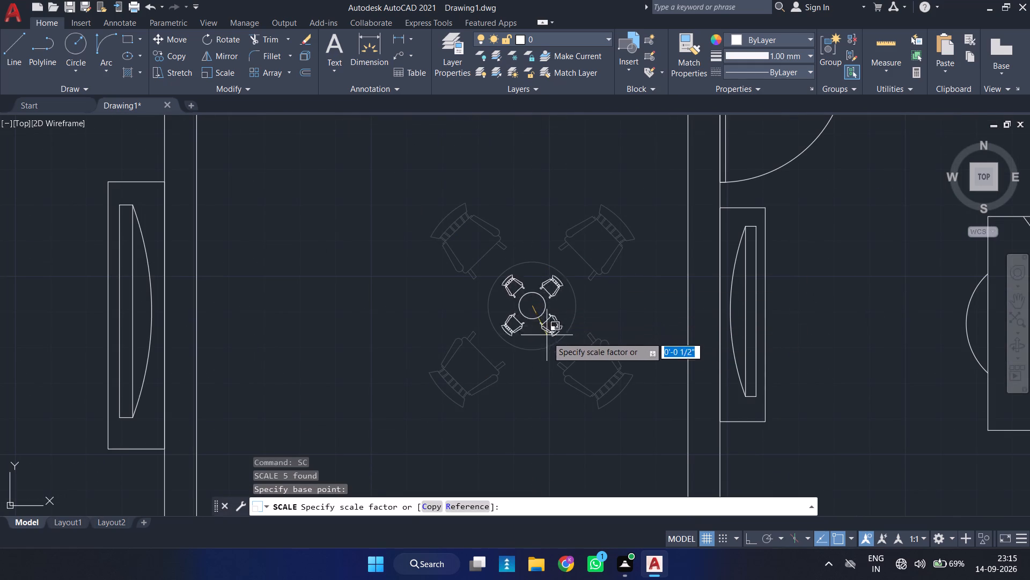
left_click(584, 417)
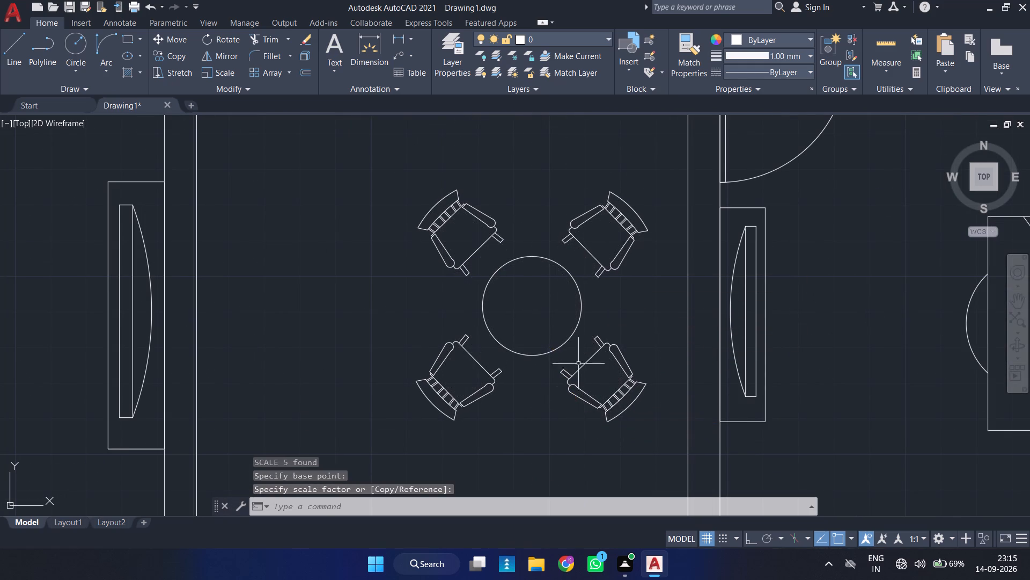
Shift the seating group straight up a little within the central room using its centre grip.
scroll(587, 312, "down", 2)
middle_click_drag(580, 320, 571, 283)
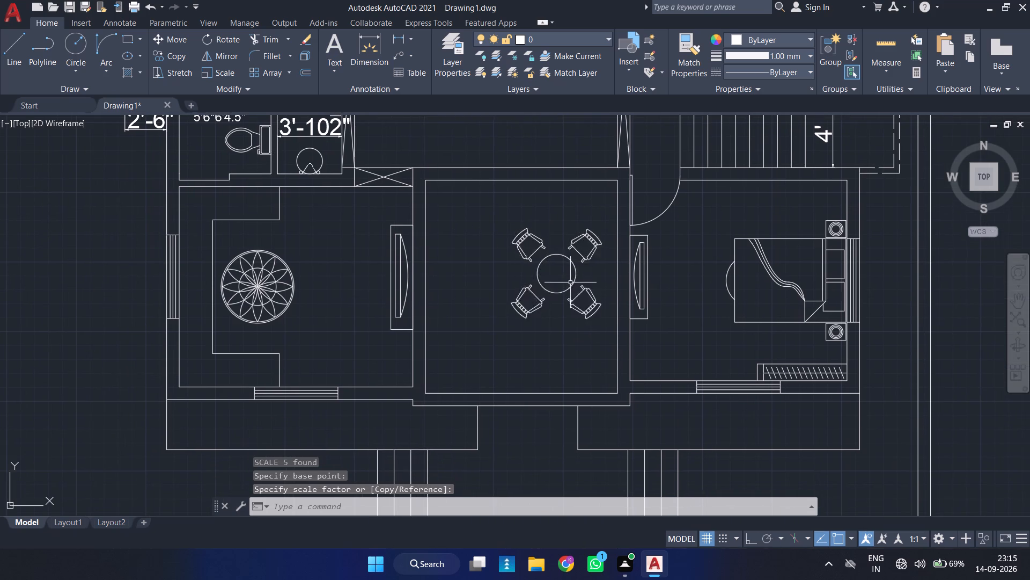
scroll(569, 281, "up", 1)
left_click(570, 247)
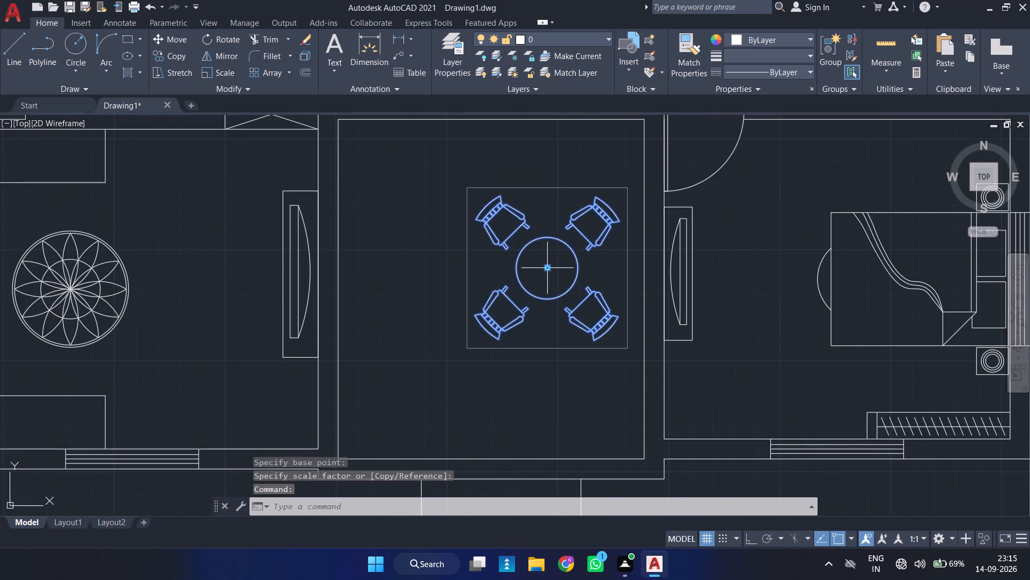
left_click(549, 268)
left_click(554, 233)
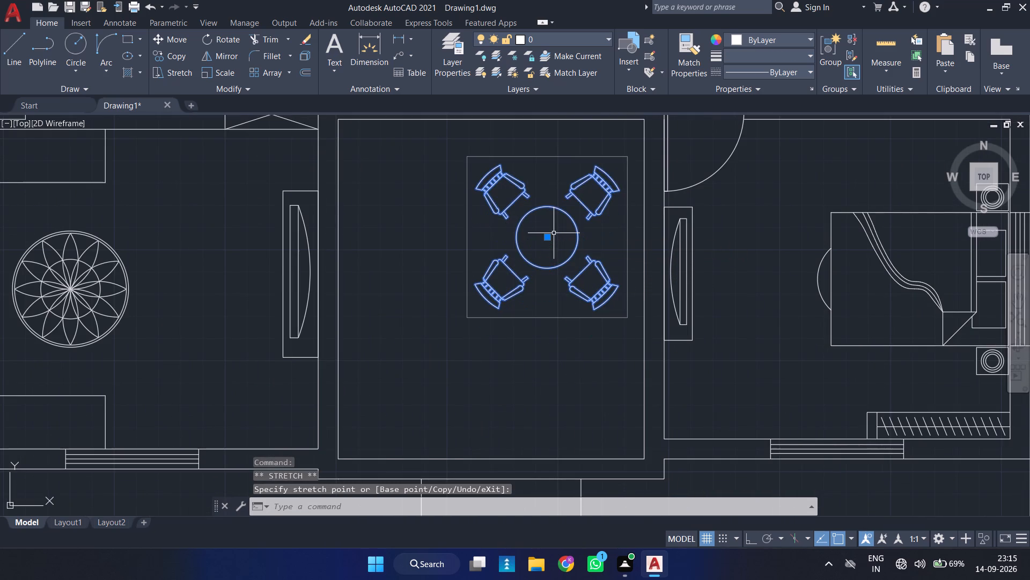
Copy the door next to the dining area onto the lower end of the wall between the circular-rug room and the central room.
scroll(562, 230, "down", 2)
middle_click_drag(558, 251, 561, 313)
scroll(540, 283, "up", 2)
scroll(543, 269, "down", 2)
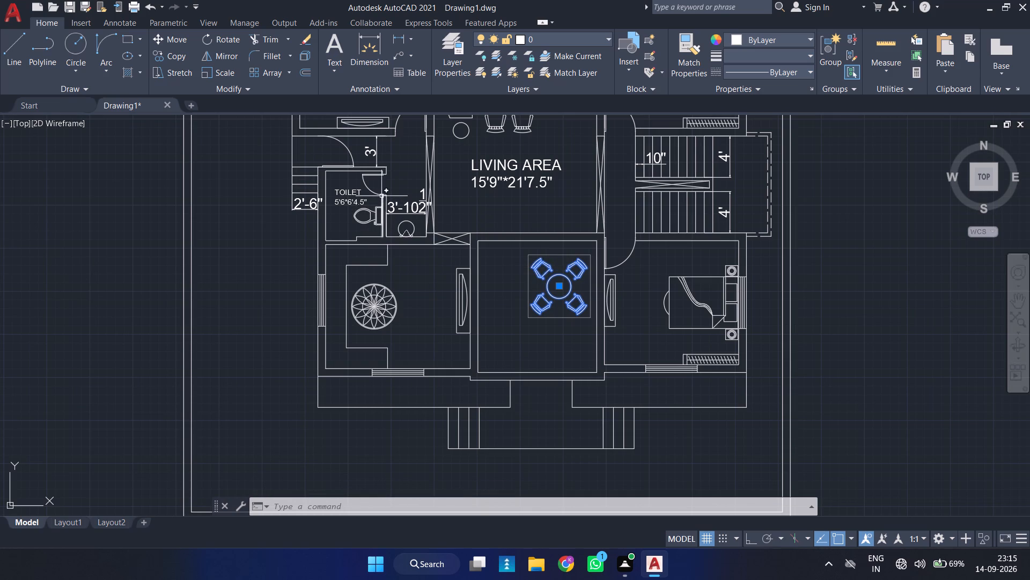
middle_click_drag(398, 178, 305, 298)
scroll(304, 295, "down", 1)
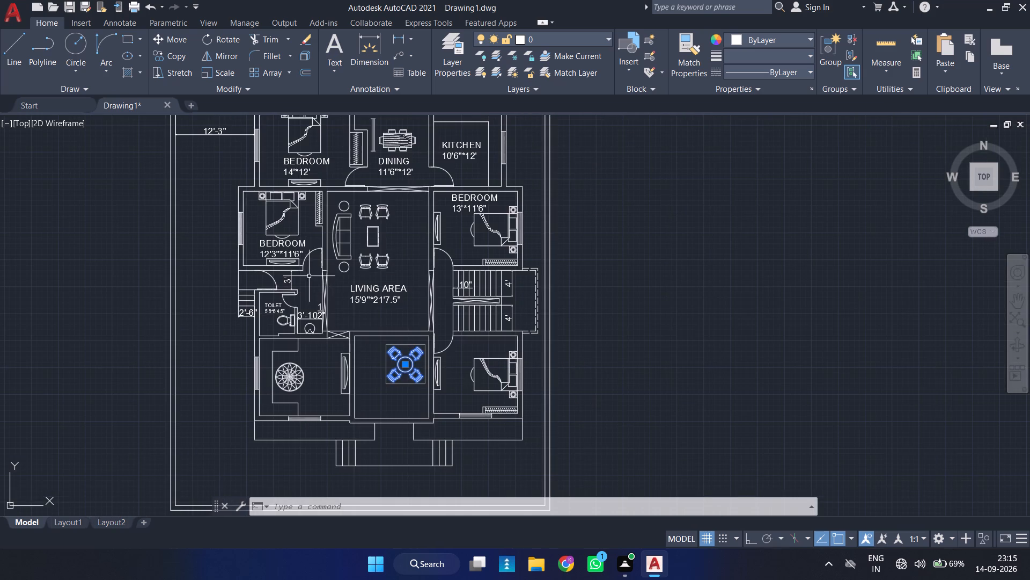
left_click(358, 177)
left_click(339, 175)
type("CO")
key("Return")
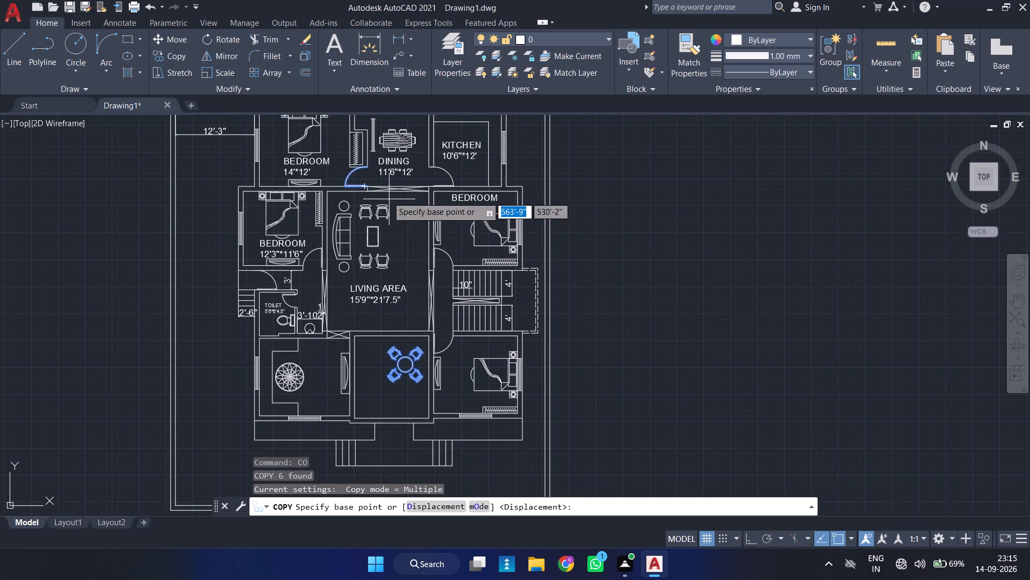
scroll(384, 191, "up", 2)
left_click(339, 129)
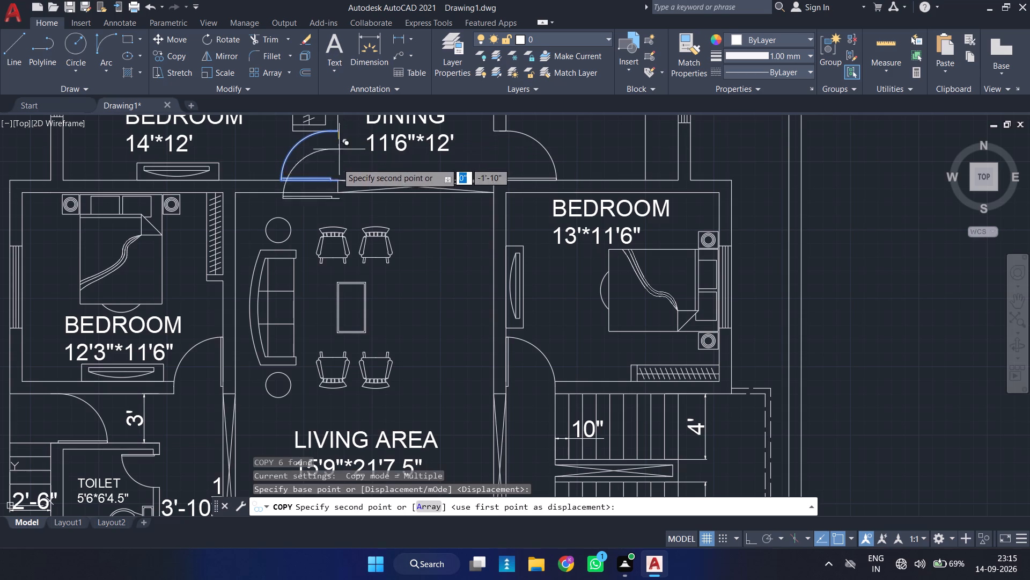
scroll(292, 250, "down", 2)
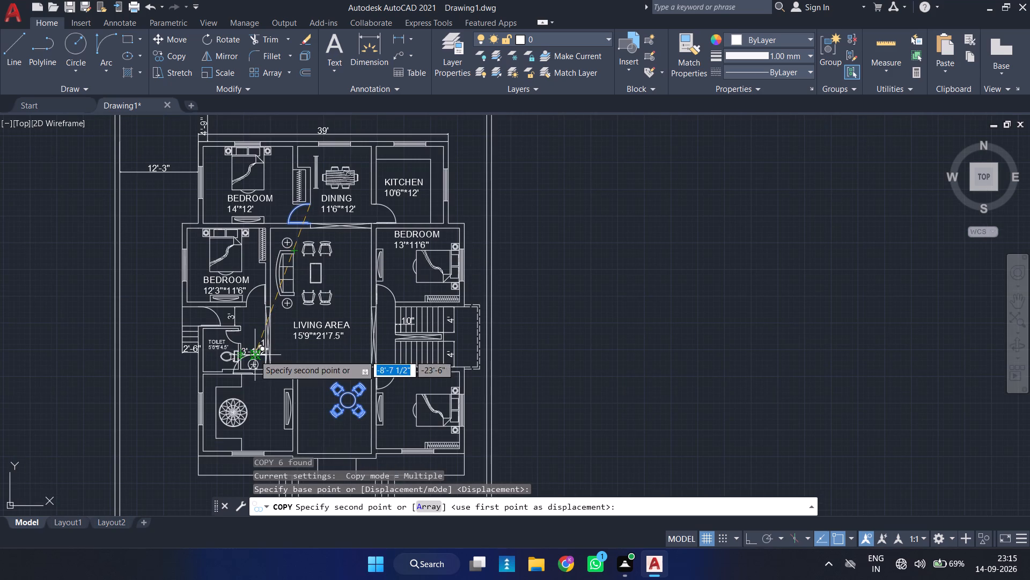
middle_click_drag(285, 436, 341, 321)
scroll(343, 320, "up", 4)
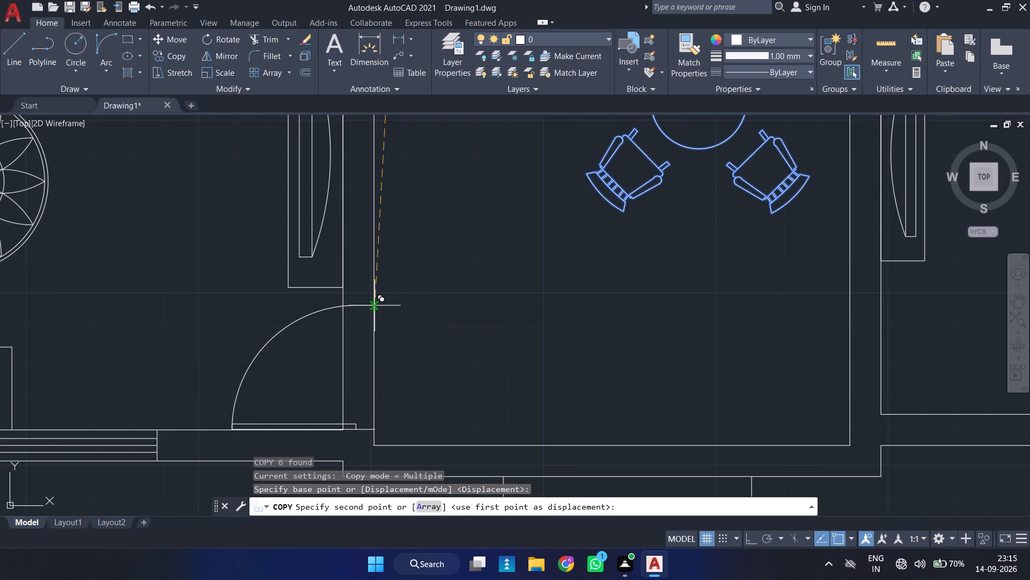
left_click(374, 306)
scroll(473, 284, "down", 1)
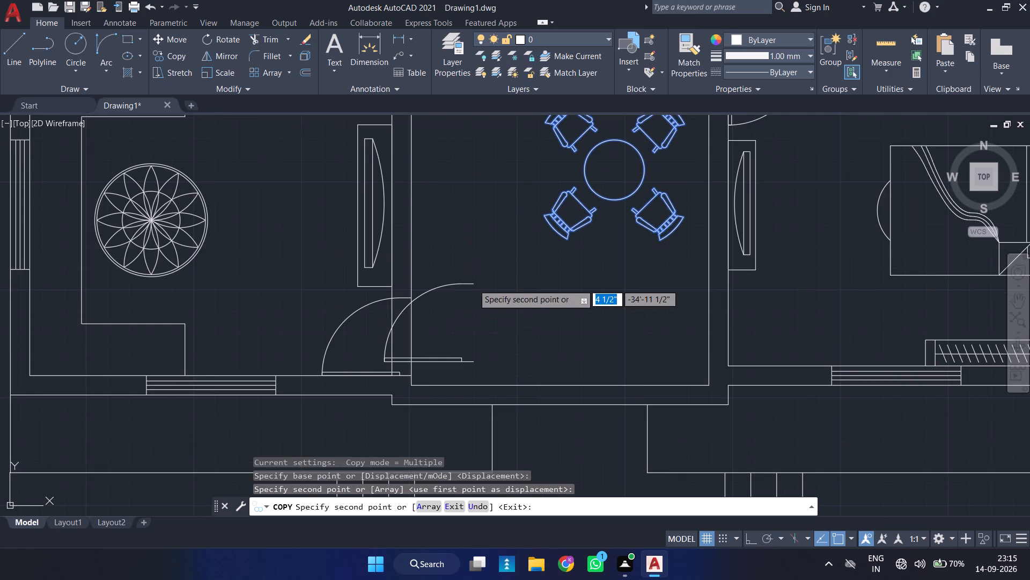
key("Escape")
Trim the wall lines crossing the new door opening between the circular-rug room and the central room.
type("TR")
key("Return")
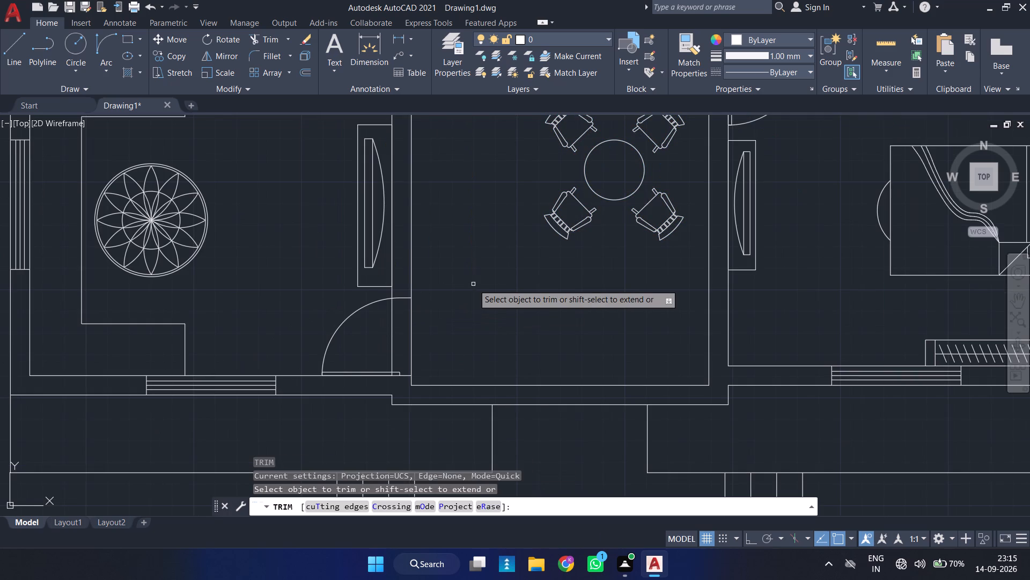
scroll(393, 352, "up", 2)
left_click_drag(469, 334, 355, 350)
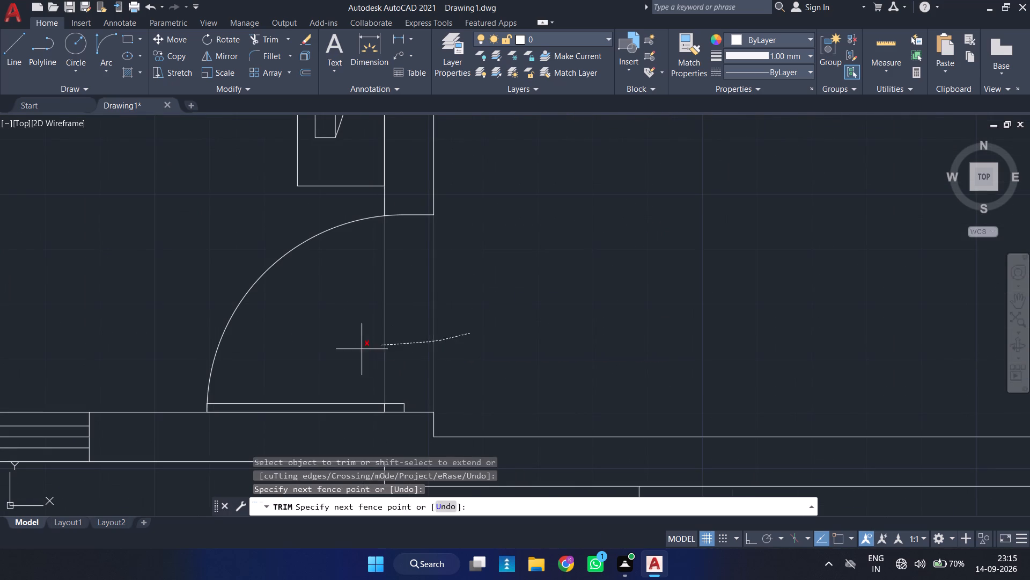
left_click_drag(355, 350, 337, 353)
scroll(381, 410, "up", 2)
left_click_drag(403, 408, 370, 407)
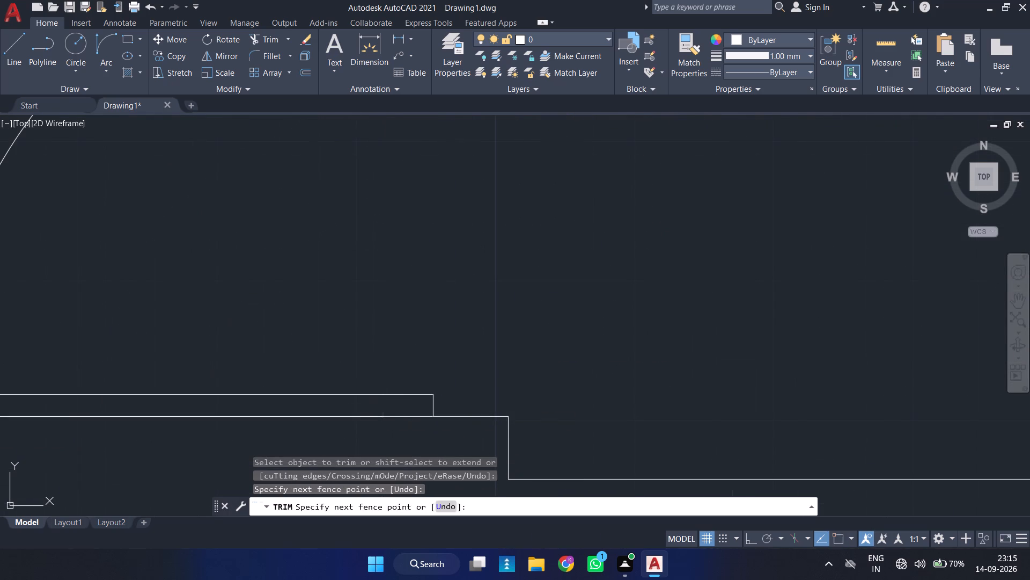
scroll(445, 342, "down", 3)
scroll(554, 280, "down", 6)
middle_click_drag(564, 279, 507, 311)
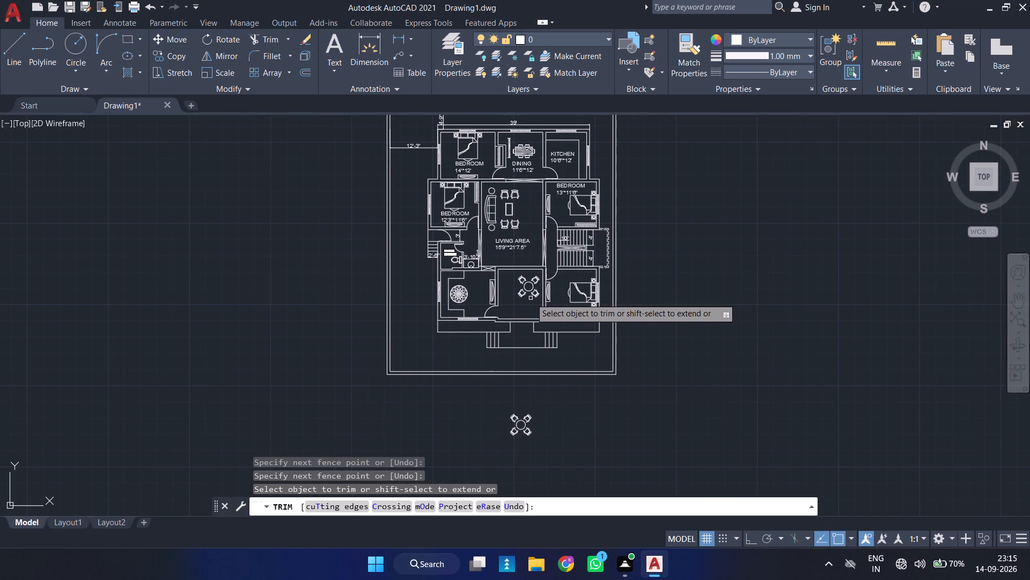
key("Escape")
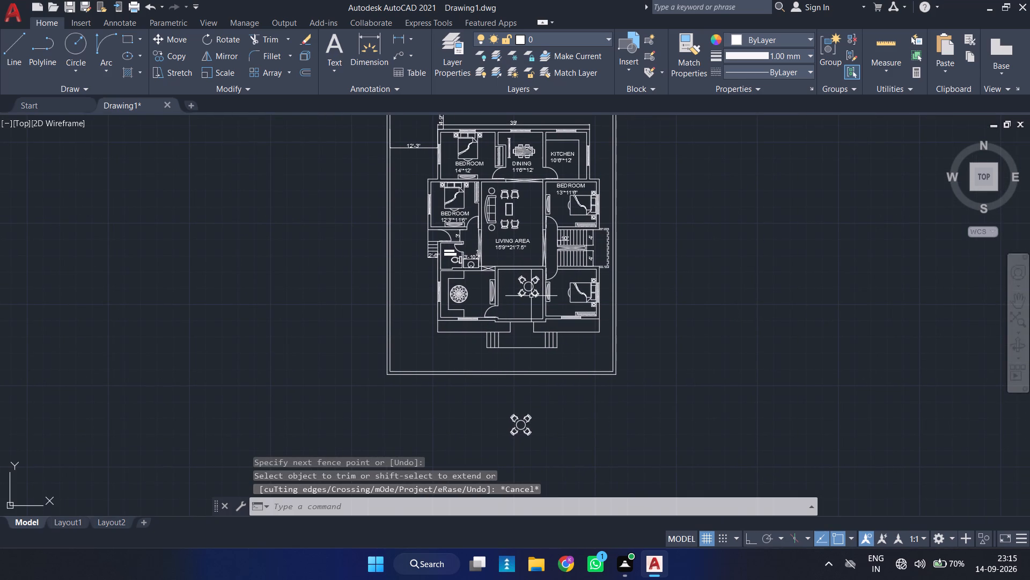
Insert a Door - Imperial block in the empty space beside the plan and set its leaf perpendicular to the opening.
scroll(513, 285, "up", 2)
middle_click_drag(531, 242, 455, 338)
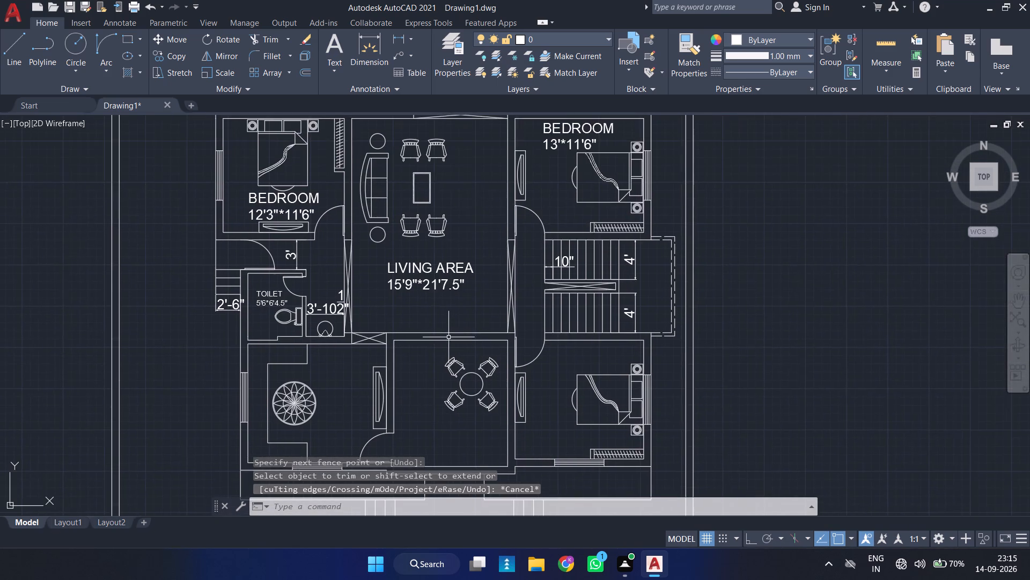
scroll(448, 335, "up", 1)
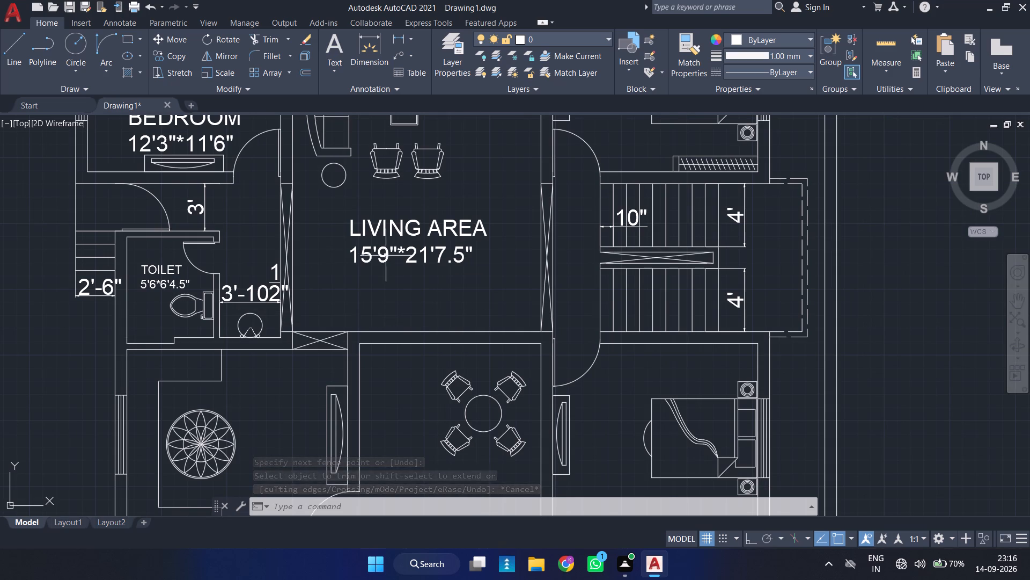
scroll(387, 255, "down", 1)
middle_click_drag(383, 270, 302, 341)
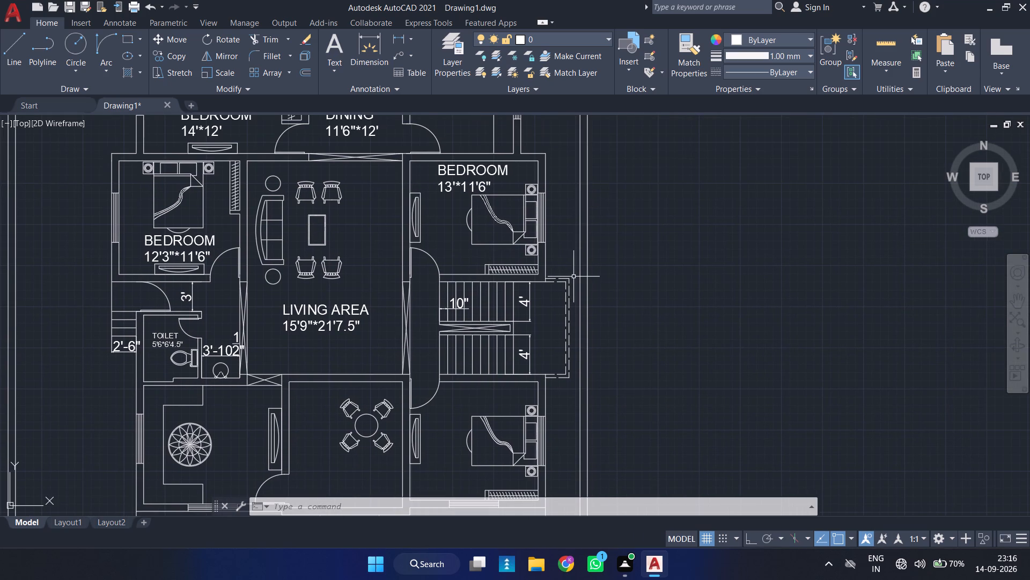
key("ctrl+3")
left_click_drag(574, 119, 770, 272)
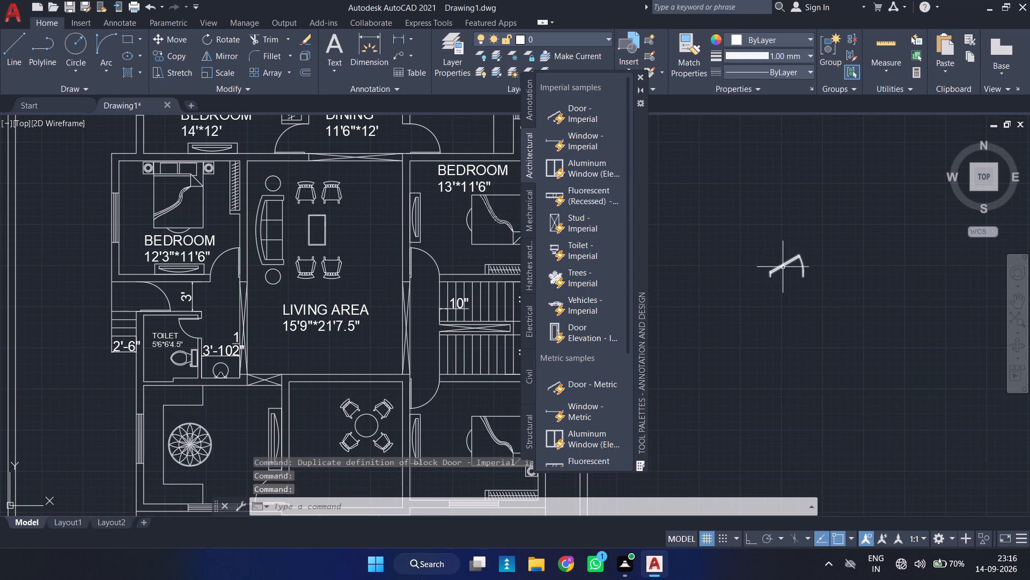
left_click(783, 266)
left_click(767, 261)
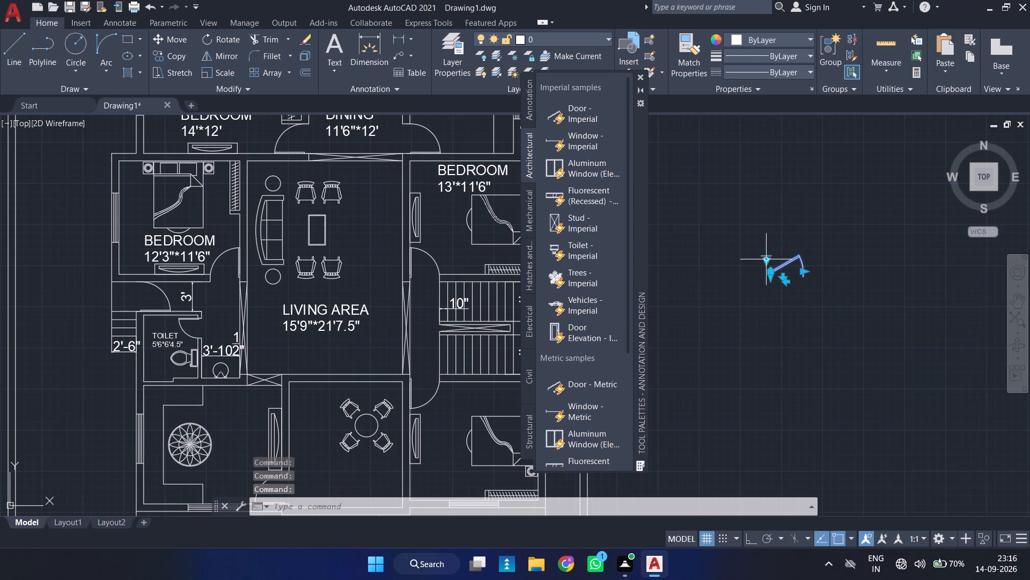
left_click(793, 310)
scroll(804, 277, "up", 2)
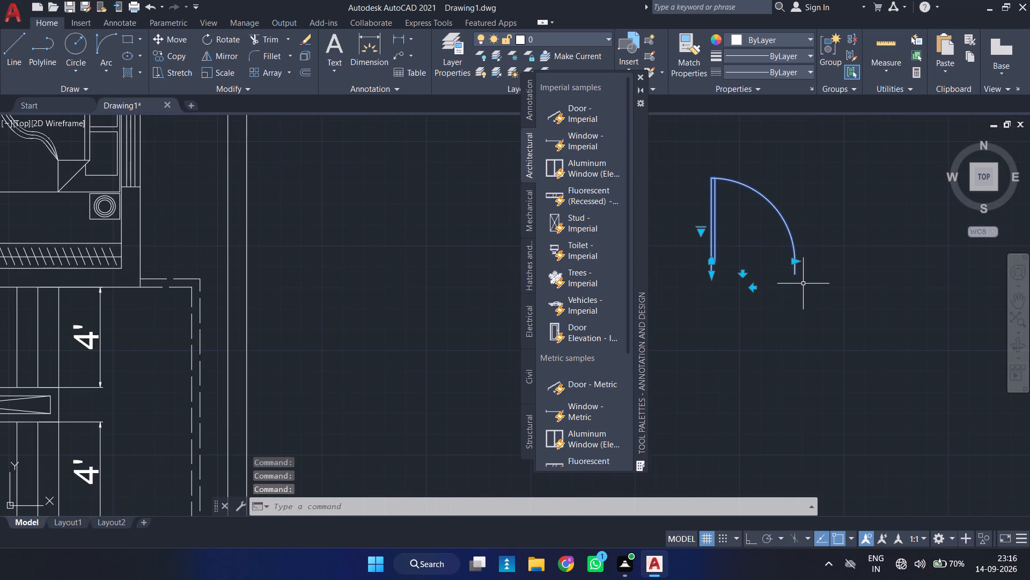
Scale the new door by reference about its hinge-side lower end so its opening width becomes 2'.
type("SC")
key("Return")
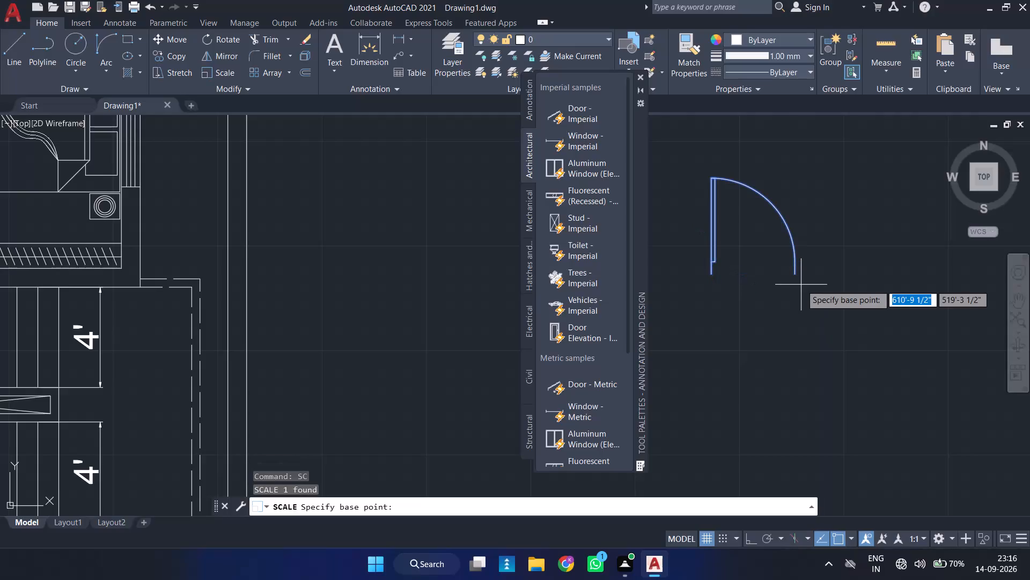
left_click(714, 277)
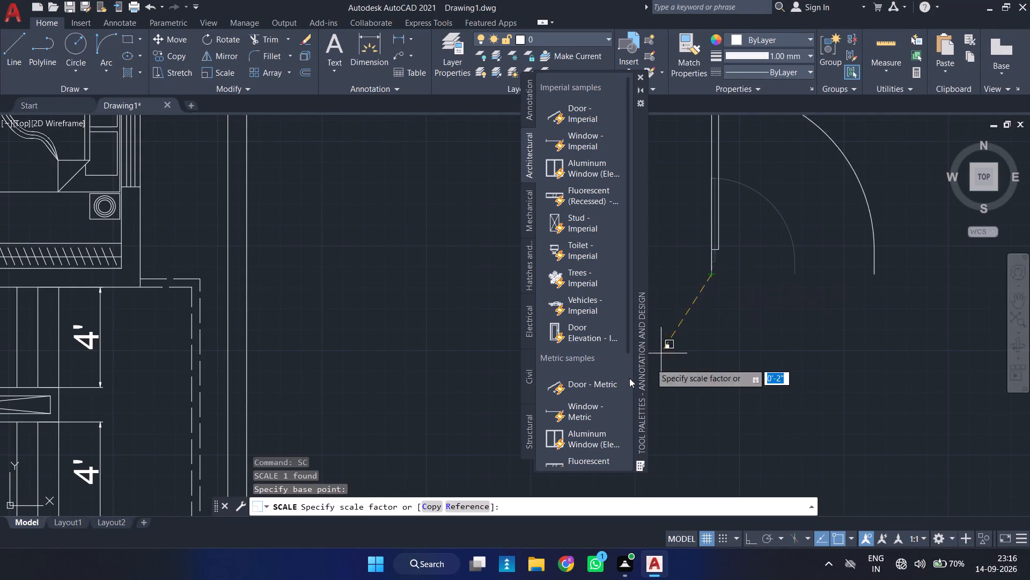
left_click(479, 506)
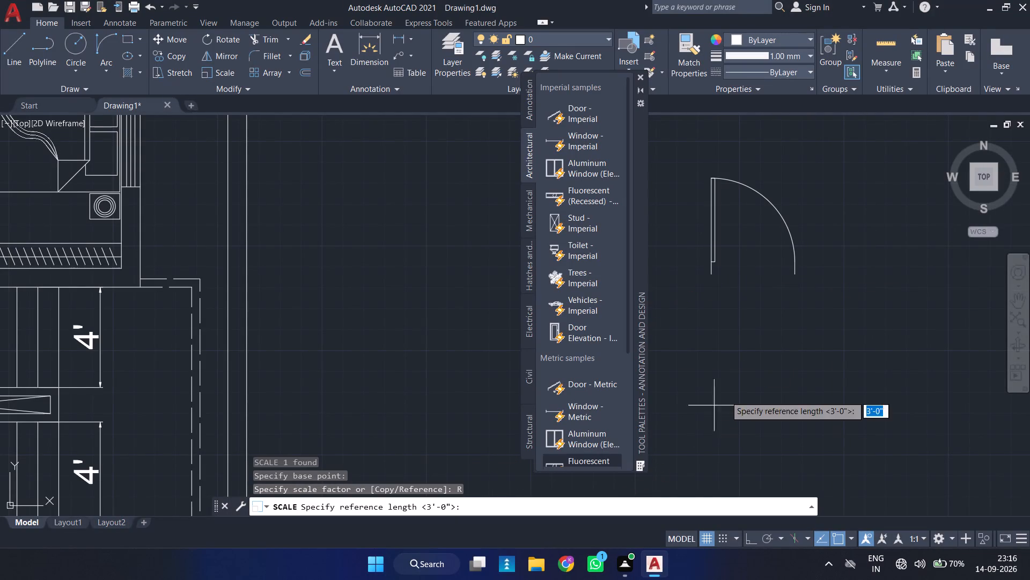
left_click(794, 274)
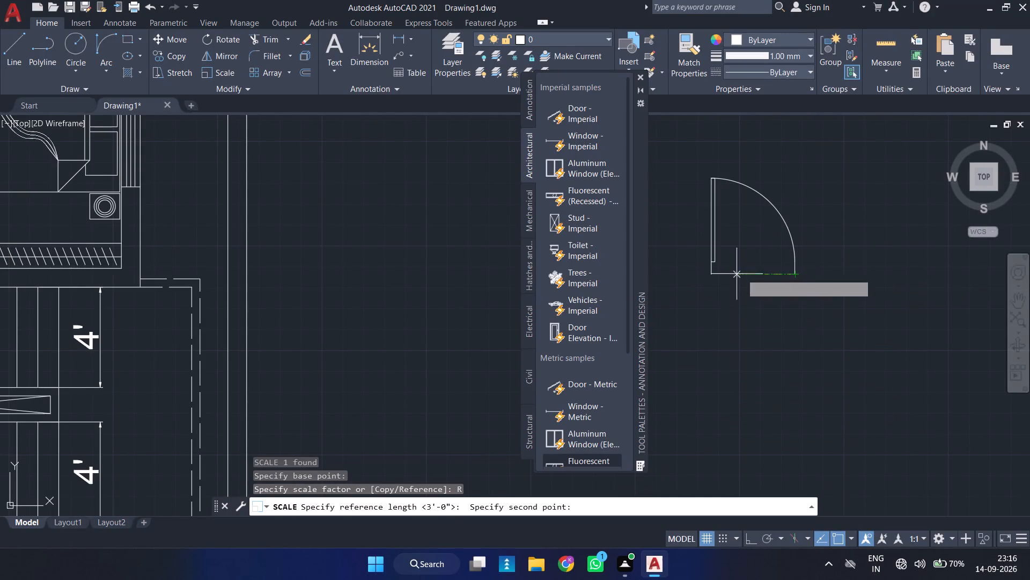
left_click(709, 273)
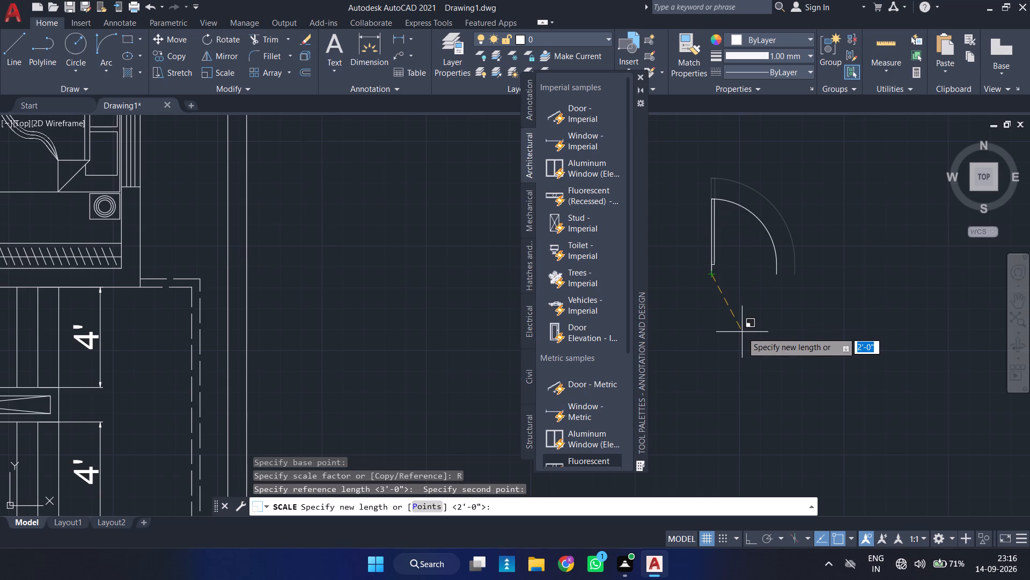
type("2'")
key("Return")
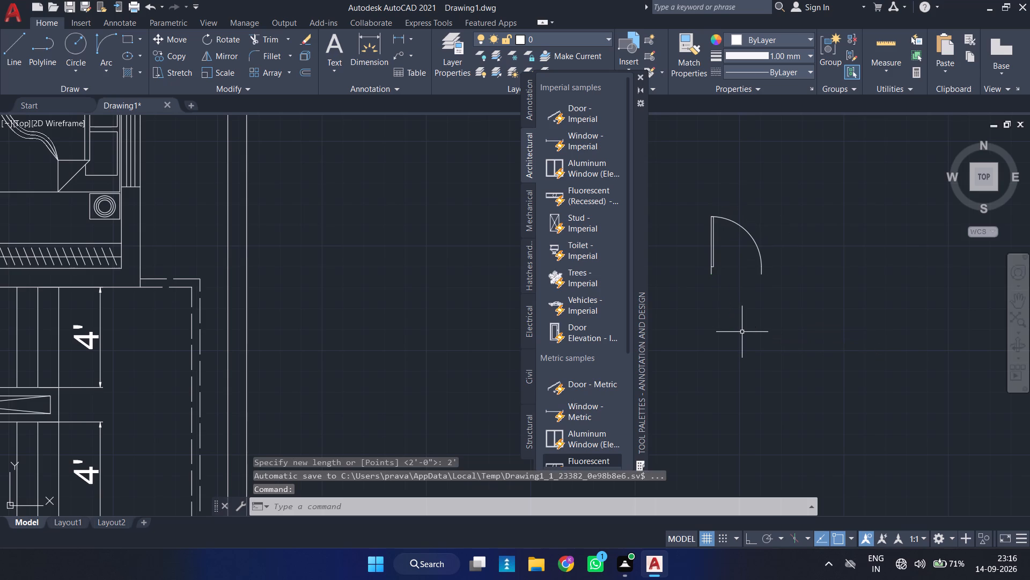
Mirror the 2' door about a vertical line through its closing edge, keeping the original, to form a double door.
left_click(782, 215)
left_click(698, 253)
type("MI")
key("Return")
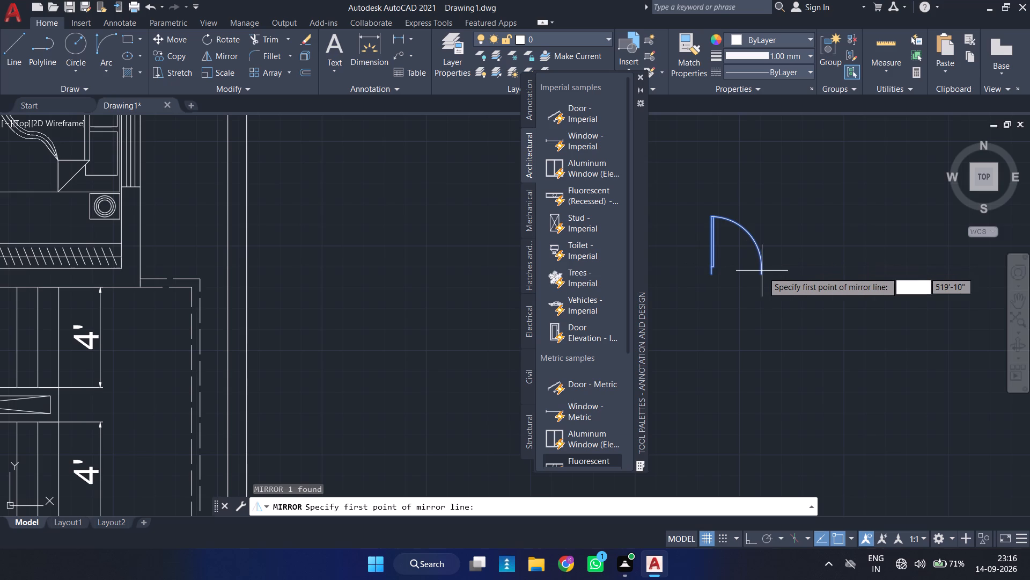
left_click(764, 274)
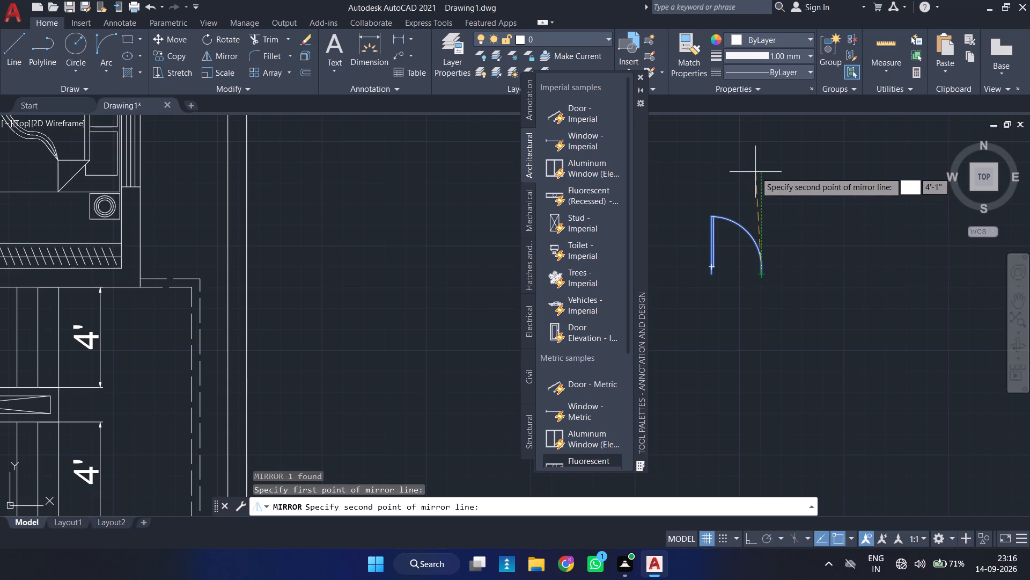
left_click(760, 173)
left_click_drag(796, 218, 760, 173)
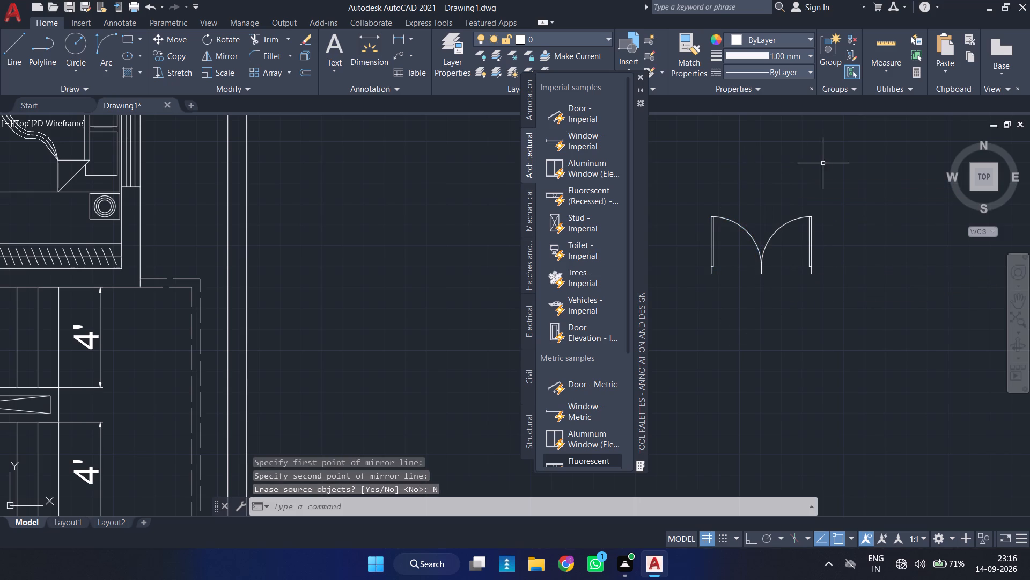
Move the double door by its meeting point to the middle of the wall between the living area and the central room.
left_click(827, 163)
left_click(719, 262)
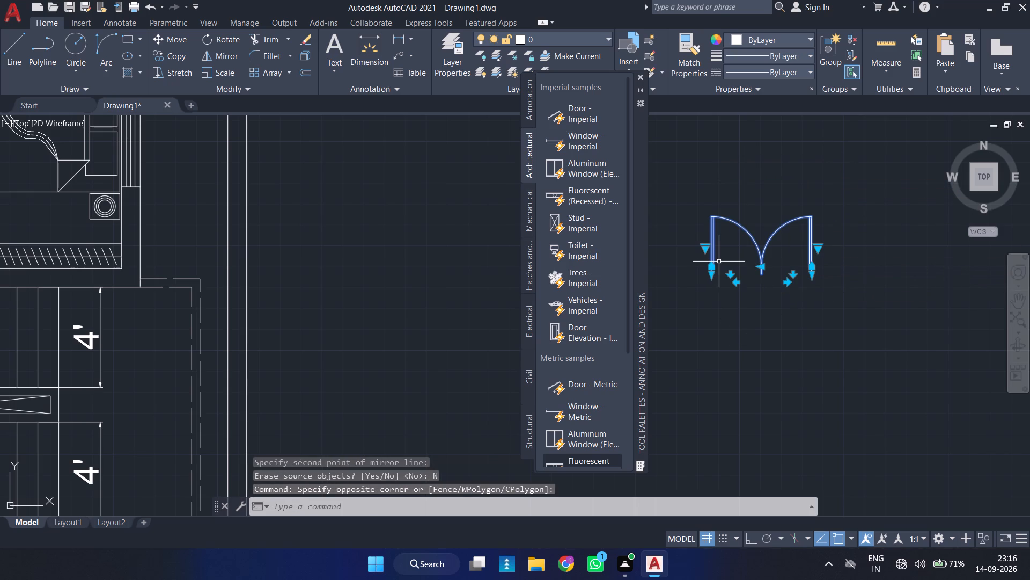
key("m")
key("Return")
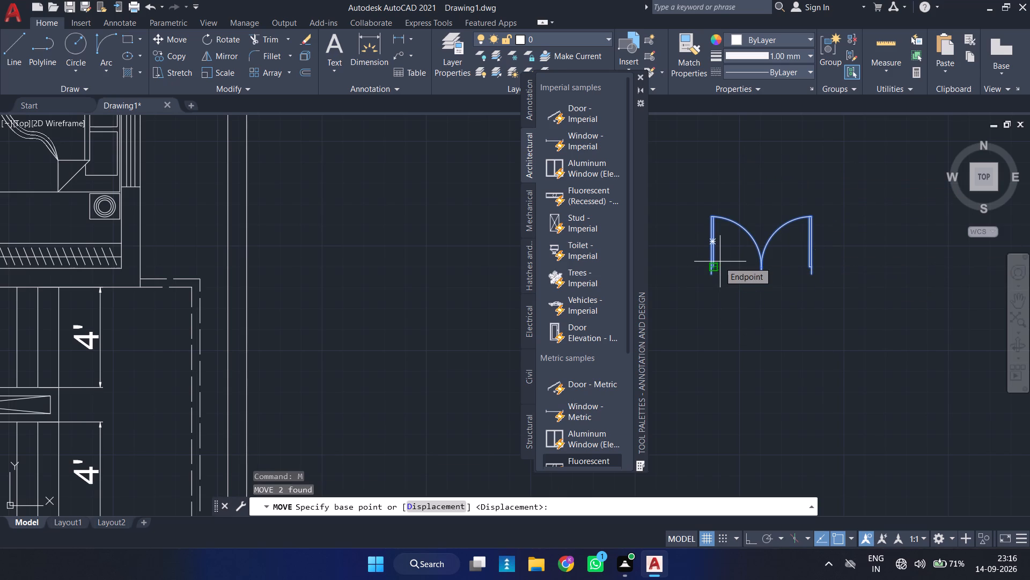
left_click(762, 277)
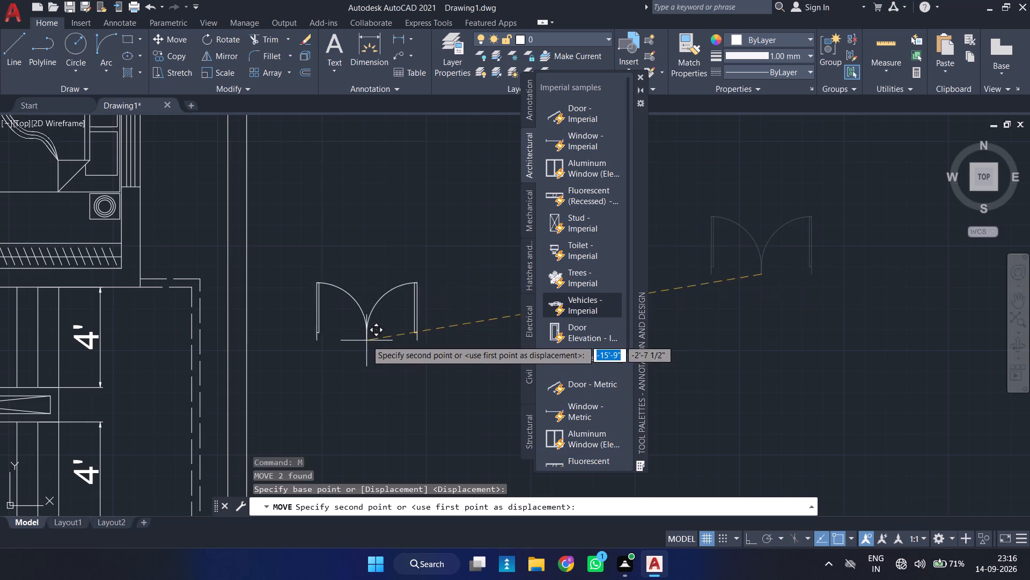
scroll(366, 339, "down", 4)
scroll(218, 357, "up", 3)
scroll(288, 390, "up", 3)
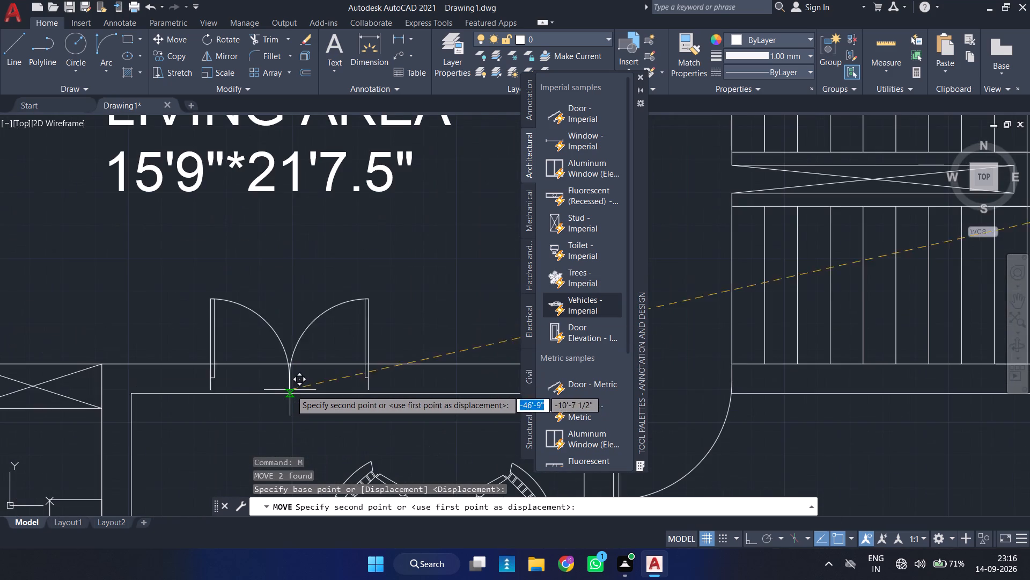
left_click(358, 396)
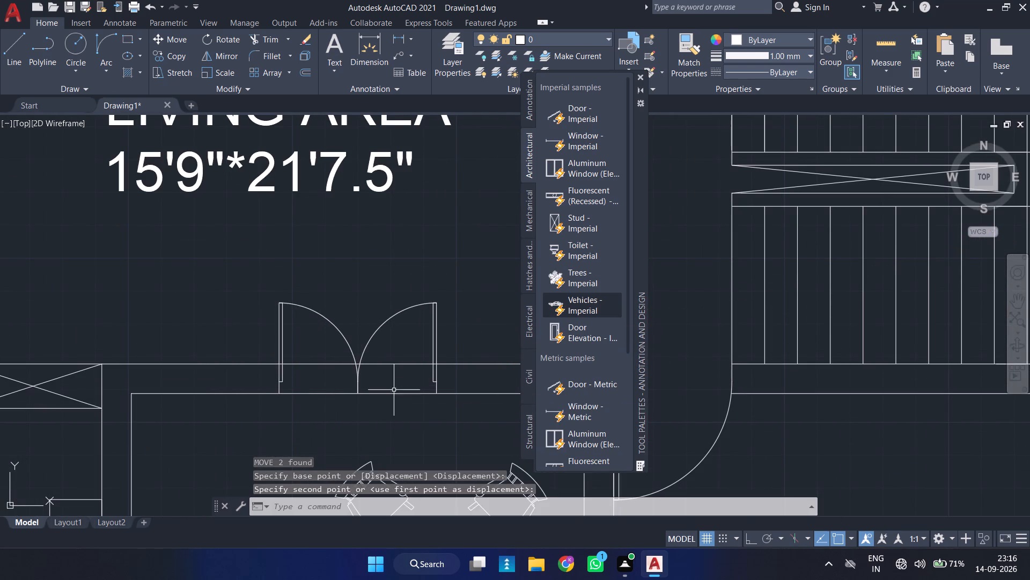
Trim the wall lines inside the double door's opening, including the short pieces crossing both leaves and between the swing arcs.
scroll(395, 389, "down", 2)
scroll(395, 389, "up", 4)
type("TR")
key("Return")
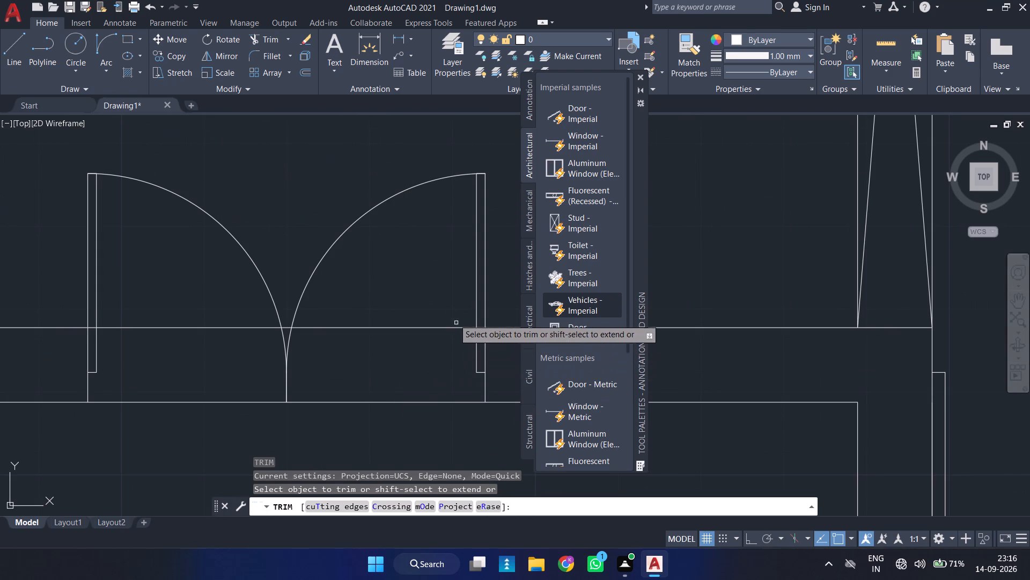
left_click_drag(431, 291, 211, 286)
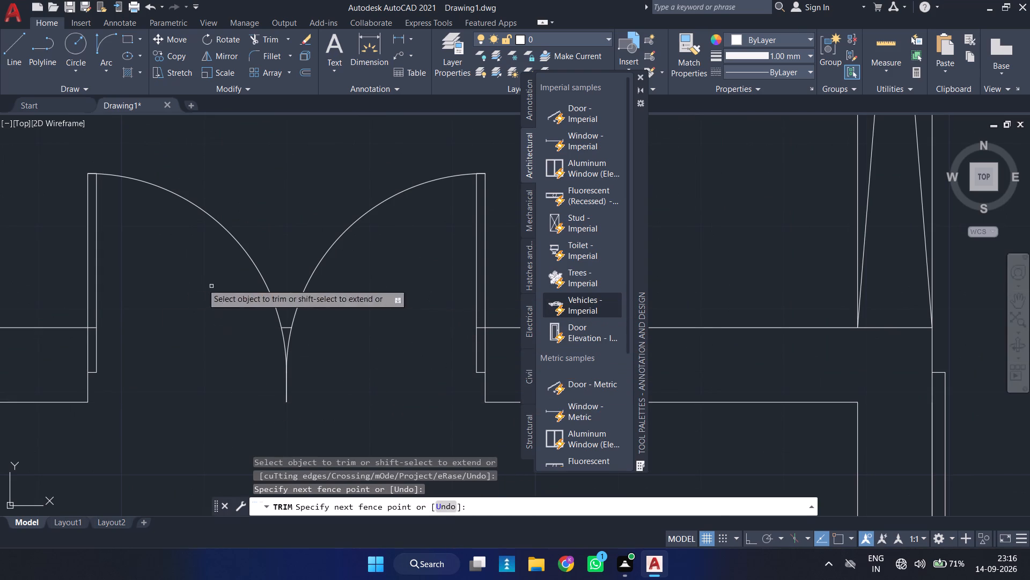
scroll(102, 329, "up", 2)
left_click_drag(80, 314, 80, 332)
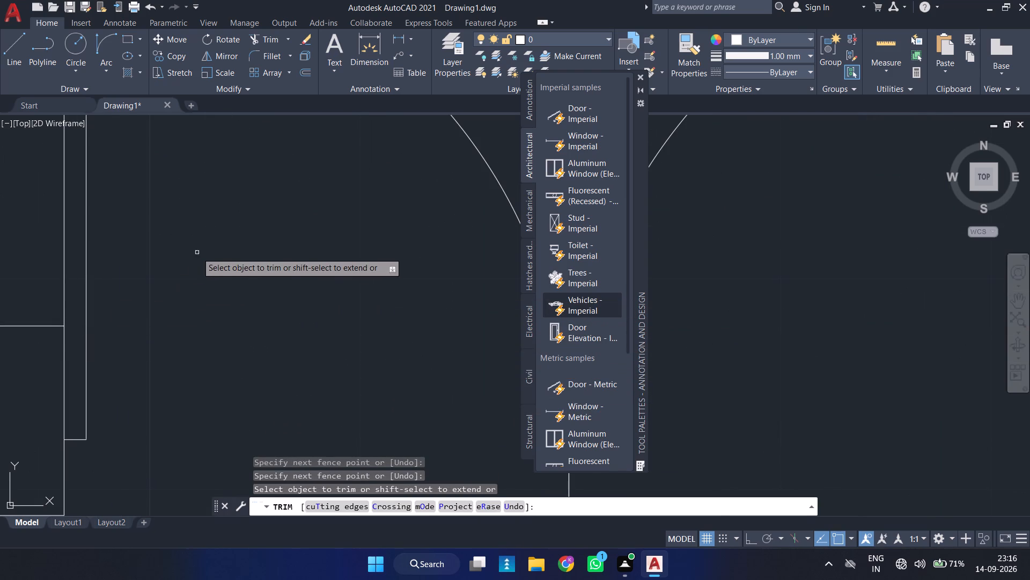
scroll(197, 252, "down", 2)
scroll(340, 283, "up", 2)
left_click_drag(349, 257, 355, 282)
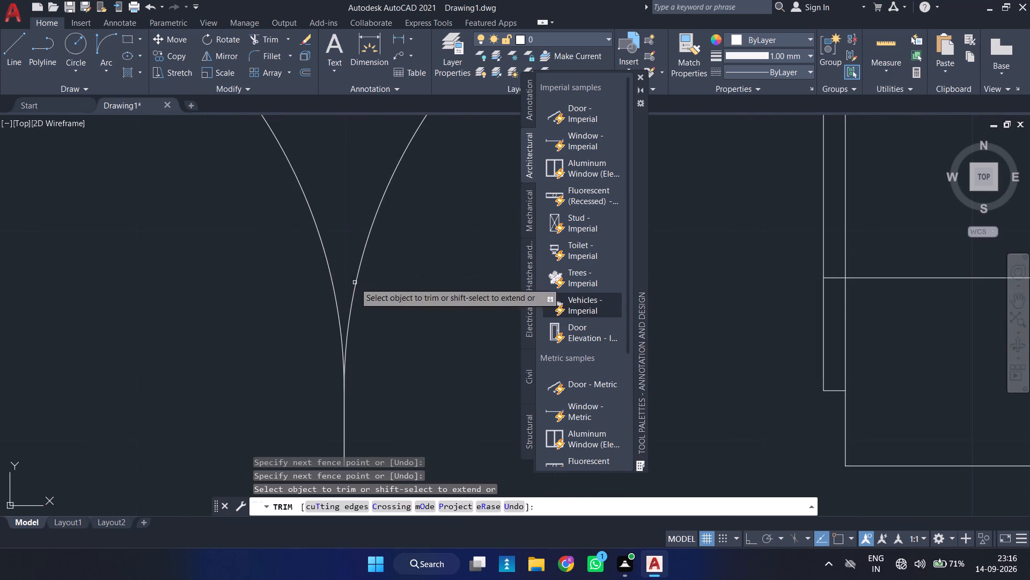
scroll(433, 274, "down", 3)
middle_click_drag(433, 279, 198, 290)
scroll(263, 318, "up", 3)
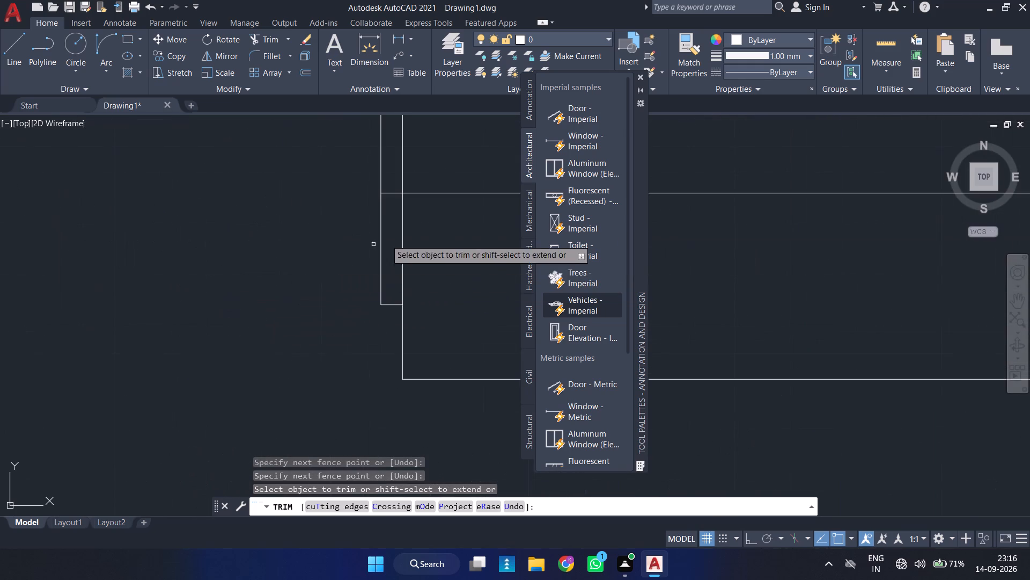
left_click_drag(388, 178, 388, 219)
scroll(396, 212, "down", 3)
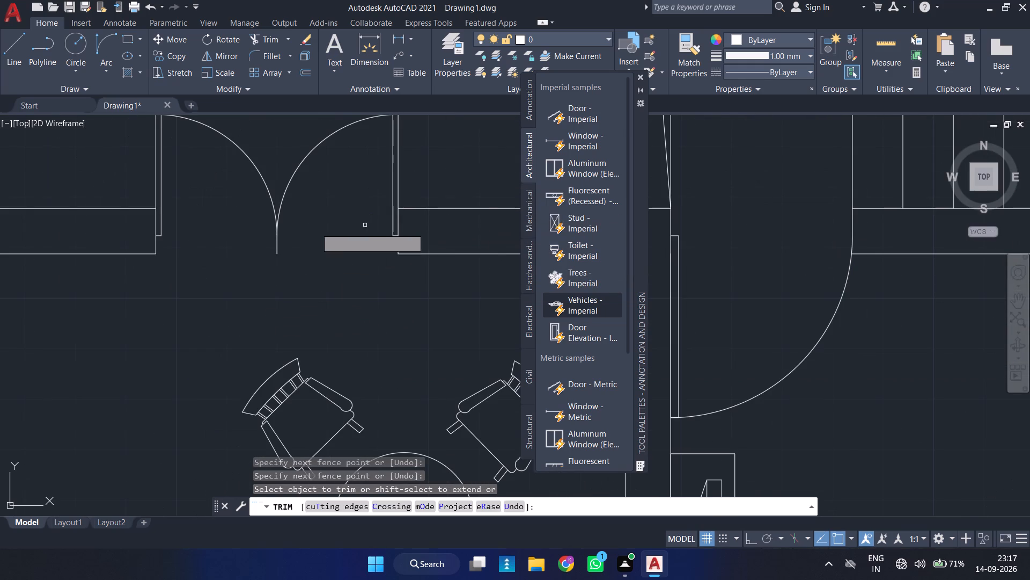
key("Escape")
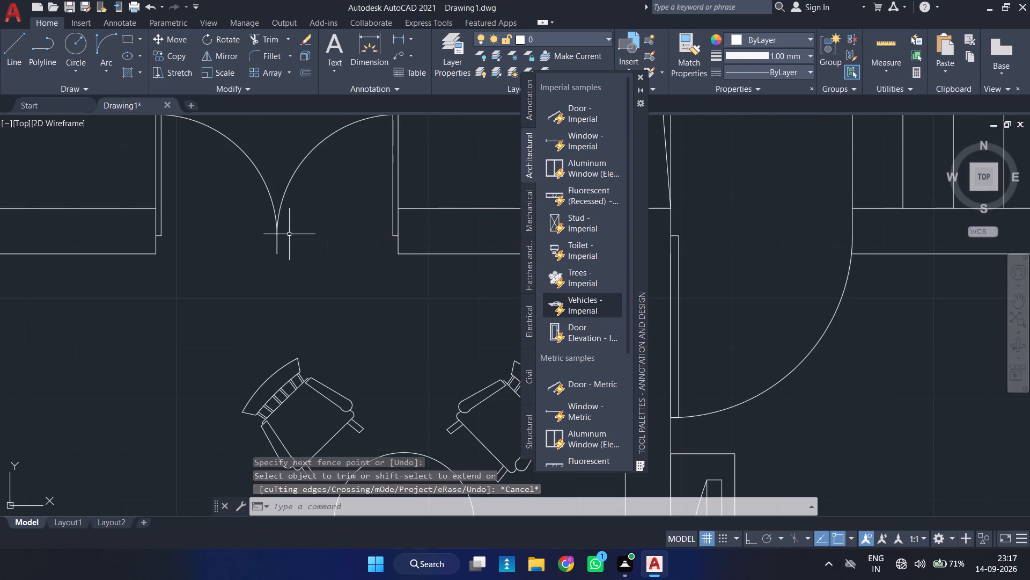
Extend the central room's inner side wall lines on both sides down to the outer line of the front wall.
scroll(320, 318, "down", 4)
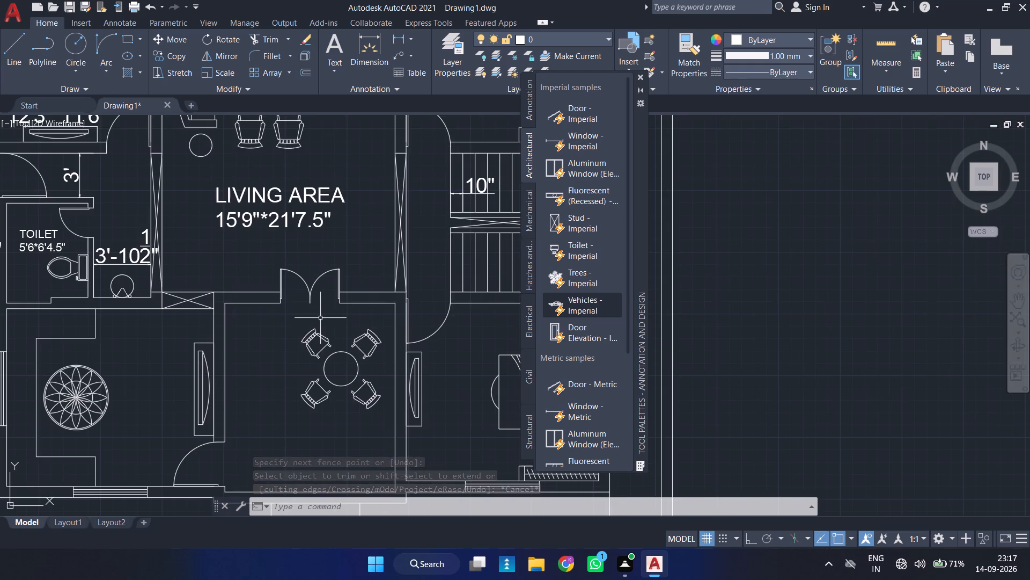
middle_click_drag(269, 425, 286, 275)
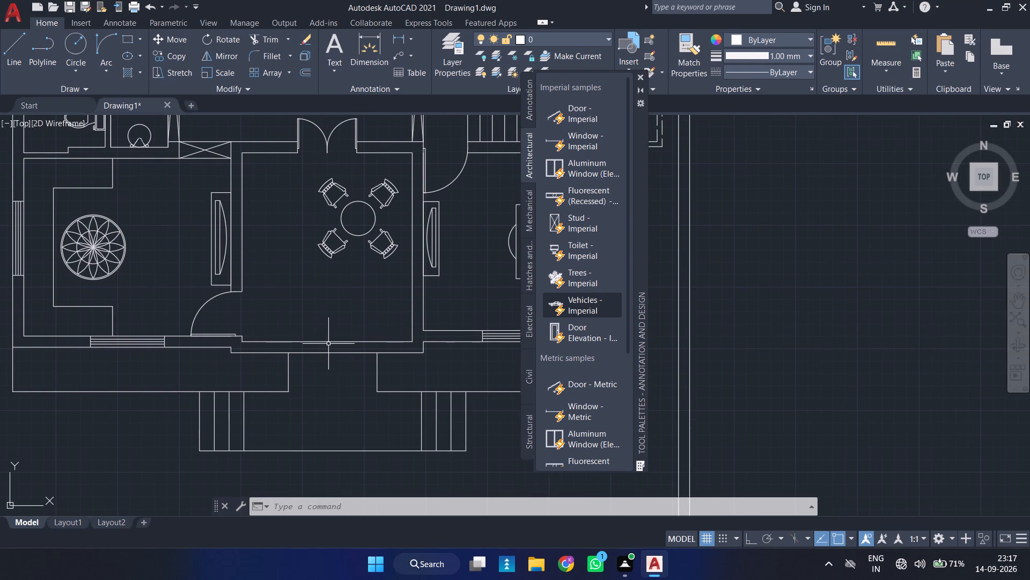
scroll(329, 345, "up", 1)
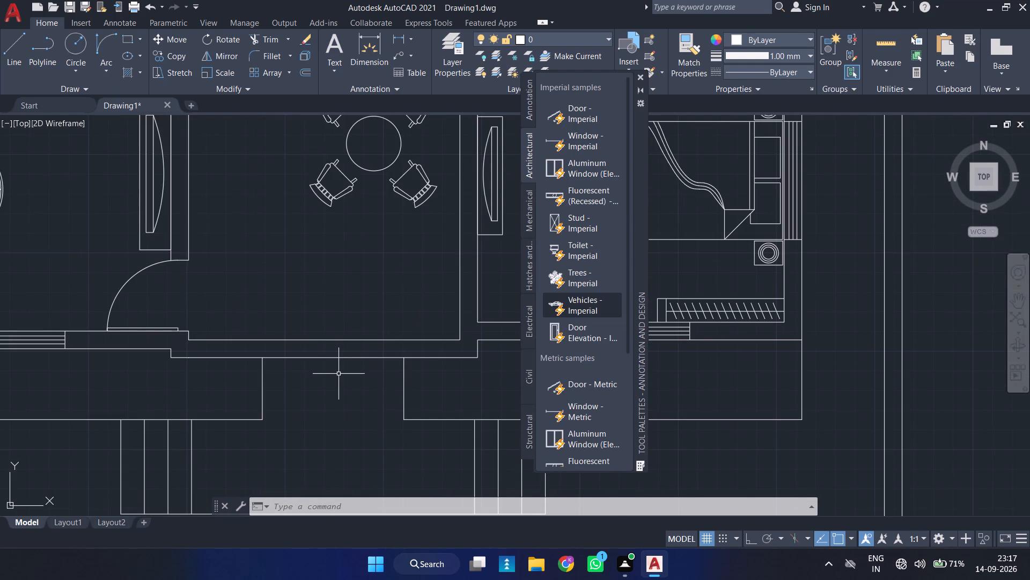
middle_click_drag(318, 373, 288, 398)
scroll(181, 382, "up", 2)
middle_click_drag(181, 382, 322, 384)
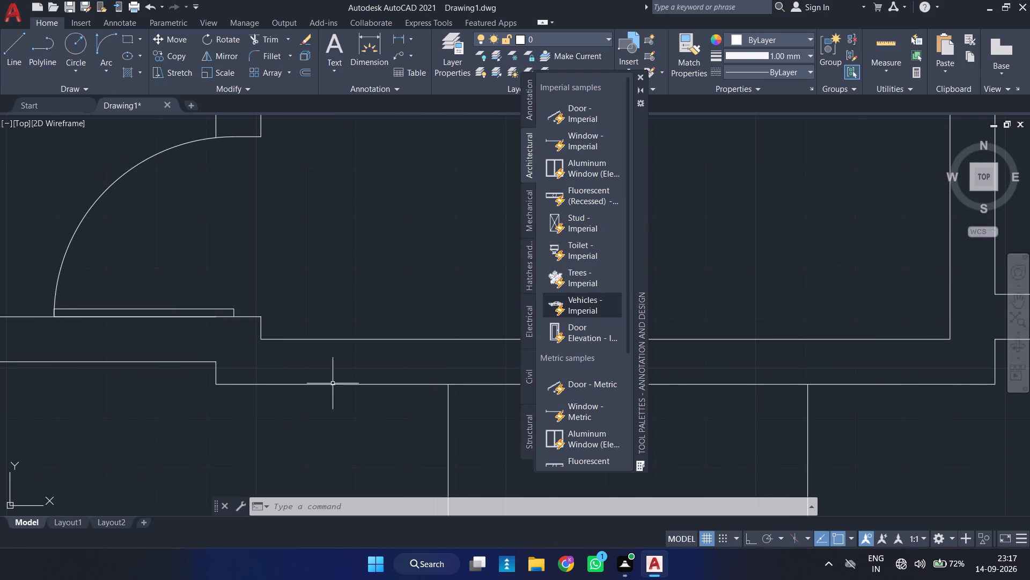
type("EX")
key("Return")
left_click(259, 330)
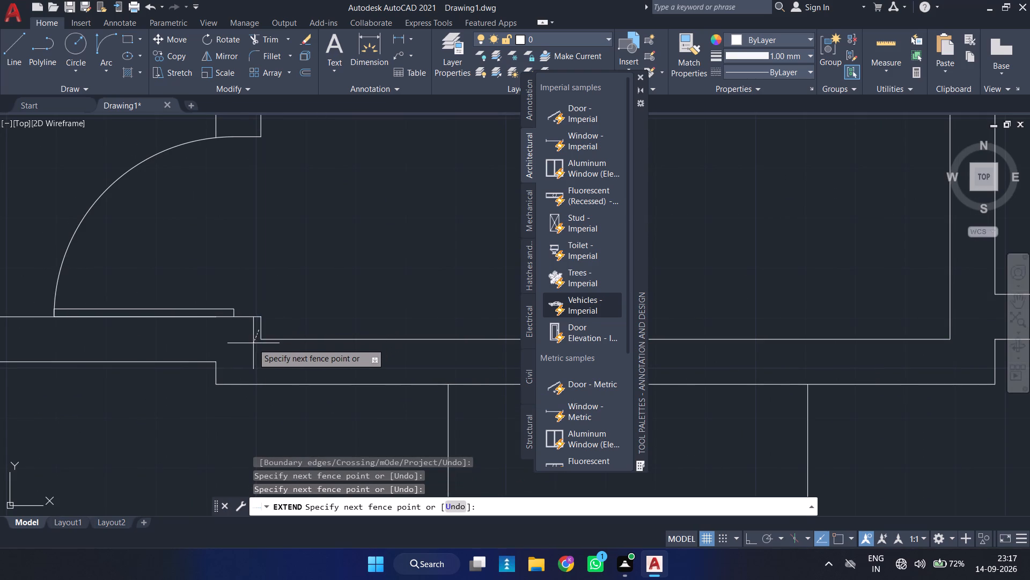
left_click(264, 335)
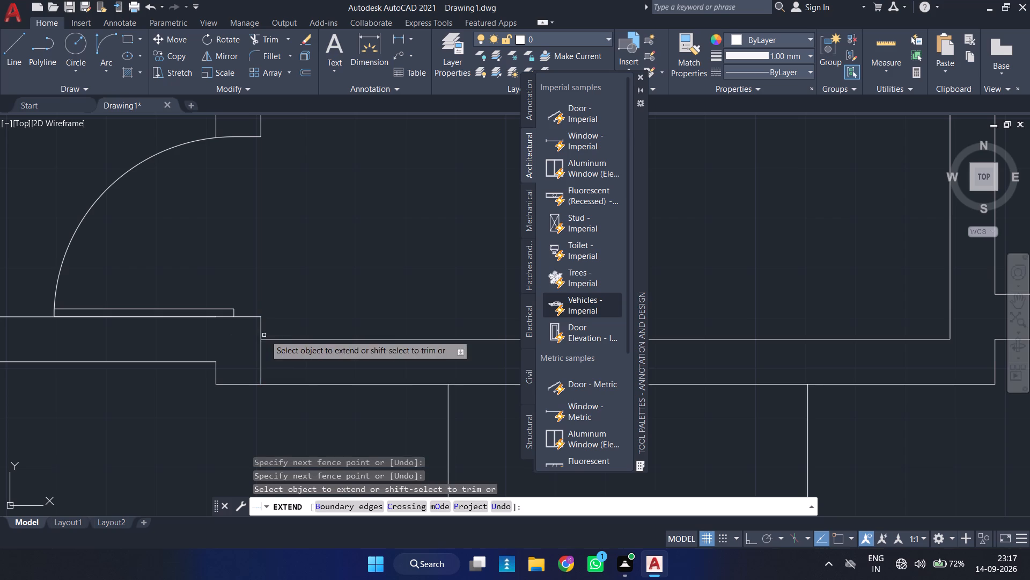
left_click(957, 321)
left_click(939, 325)
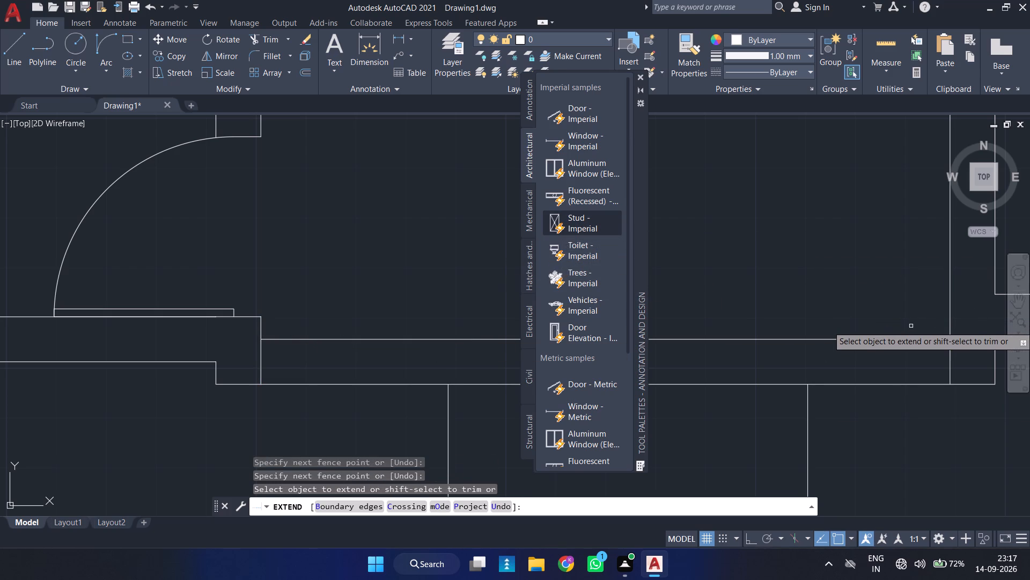
key("Escape")
Trim the central room's inner front wall line and the outer line across the entrance passage to open the room toward the steps.
type("TR")
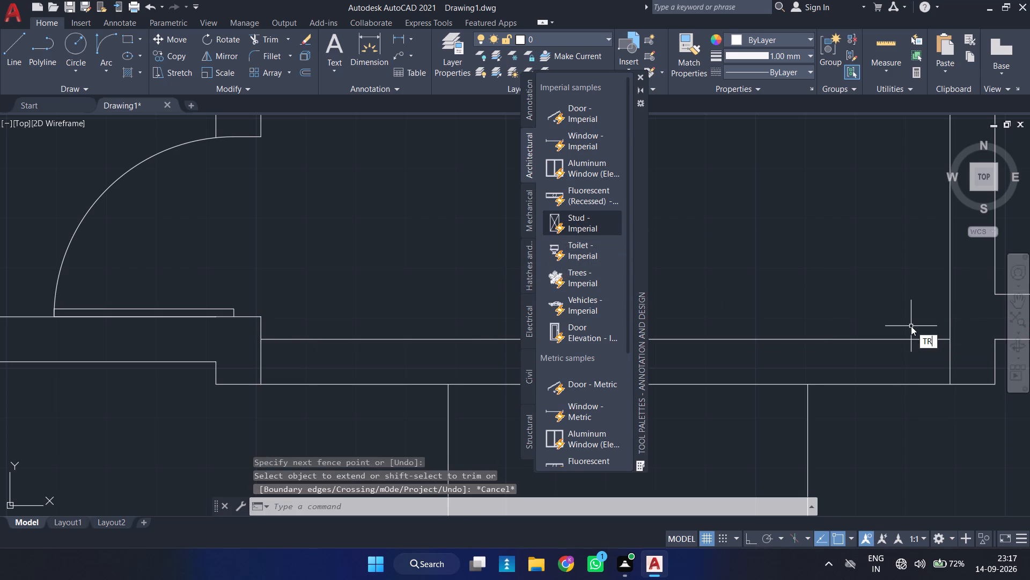
key("Return")
left_click_drag(913, 322, 864, 344)
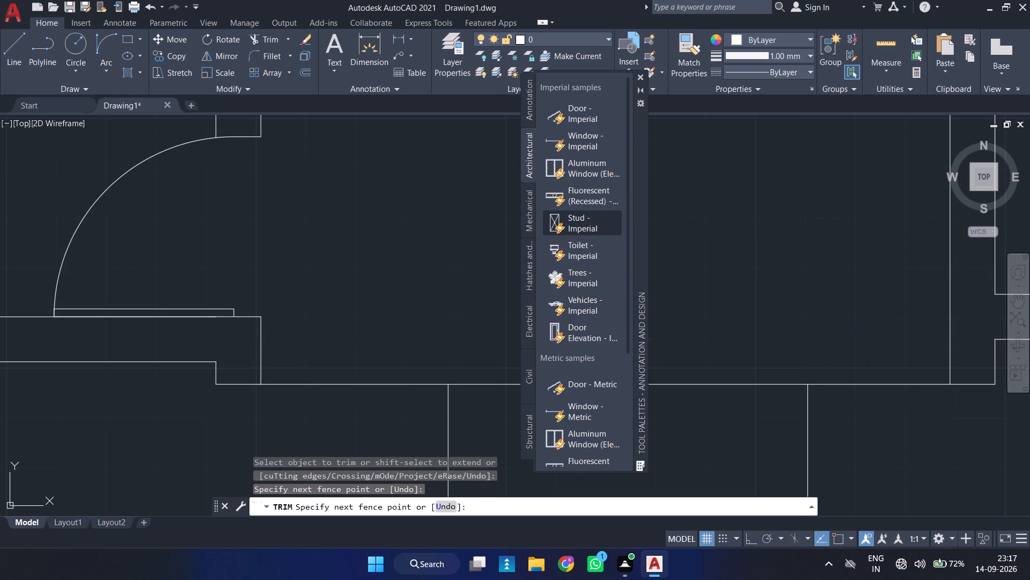
left_click(638, 76)
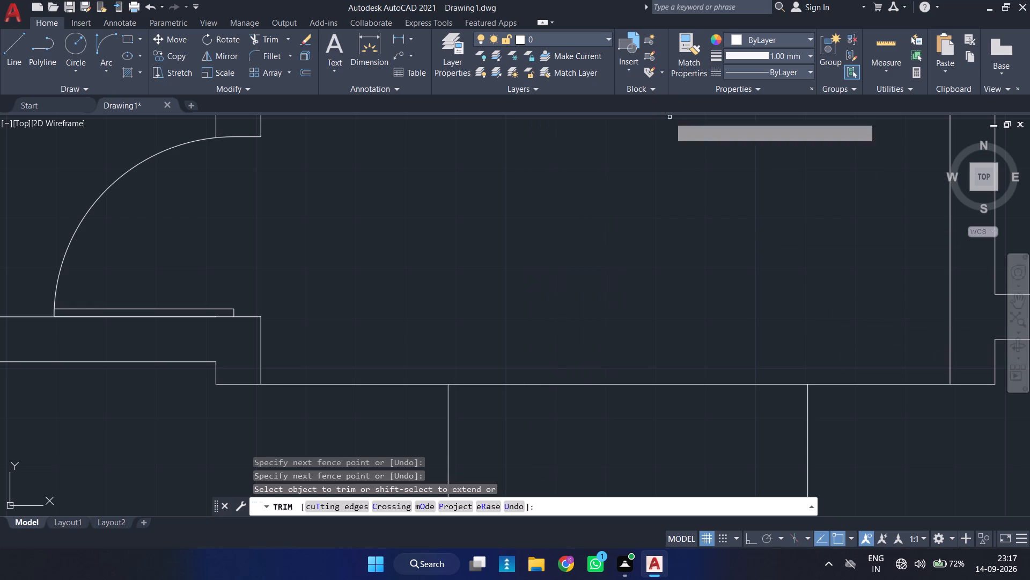
scroll(716, 182, "down", 3)
middle_click_drag(737, 206, 726, 215)
scroll(725, 216, "down", 3)
middle_click_drag(725, 215, 724, 216)
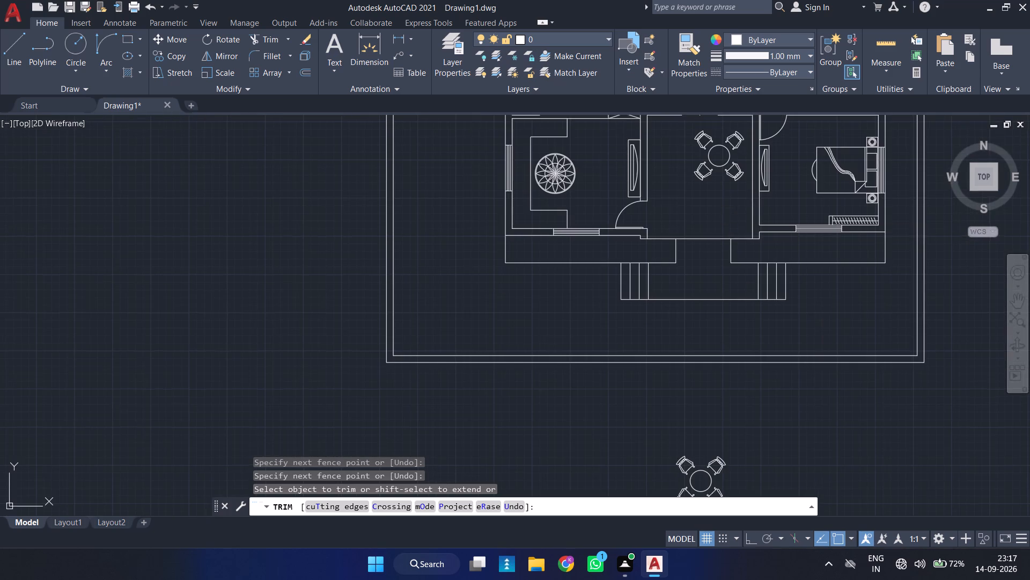
middle_click_drag(724, 216, 668, 242)
left_click_drag(656, 245, 657, 268)
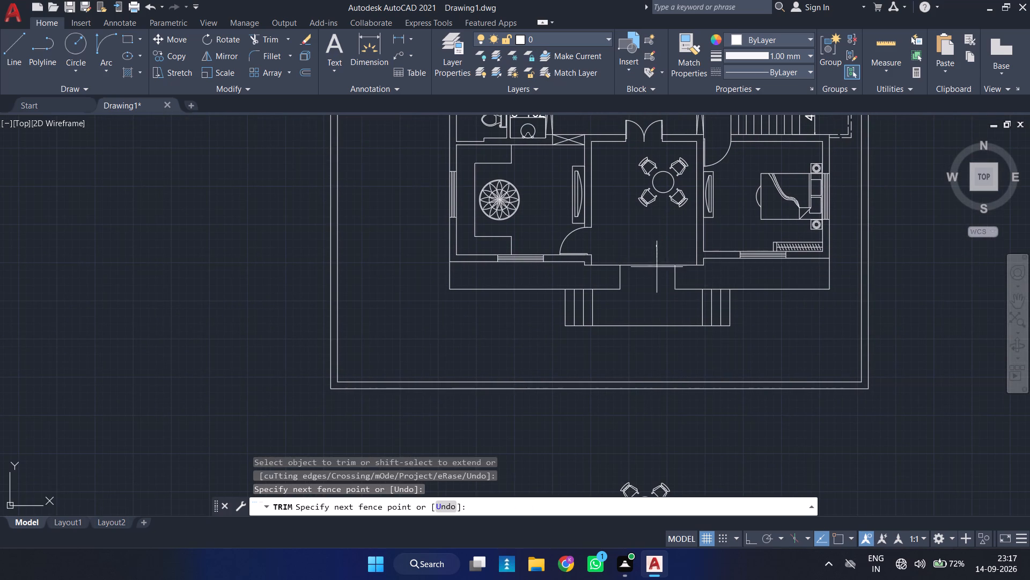
left_click_drag(657, 268, 657, 272)
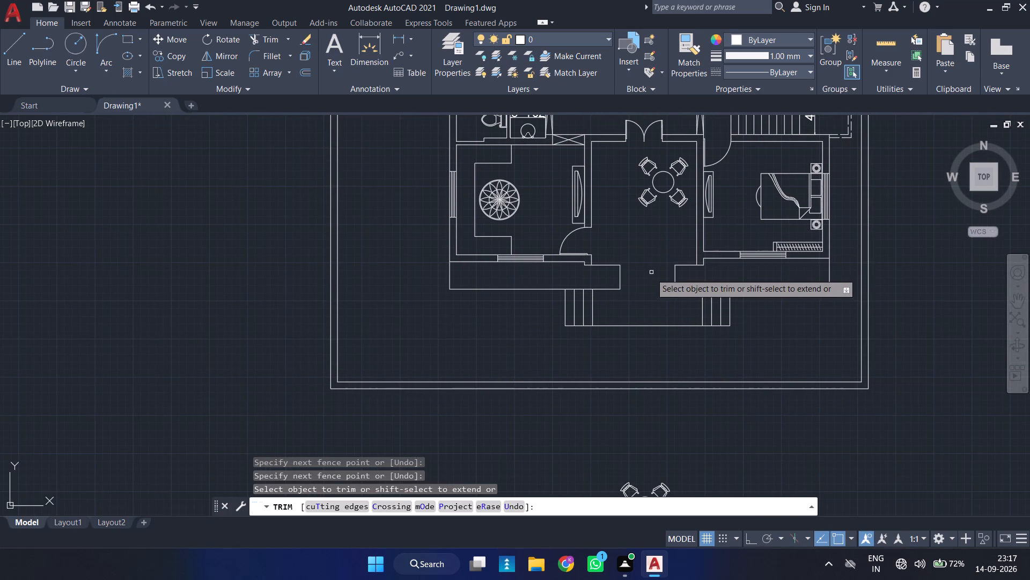
scroll(647, 279, "up", 2)
scroll(647, 280, "down", 3)
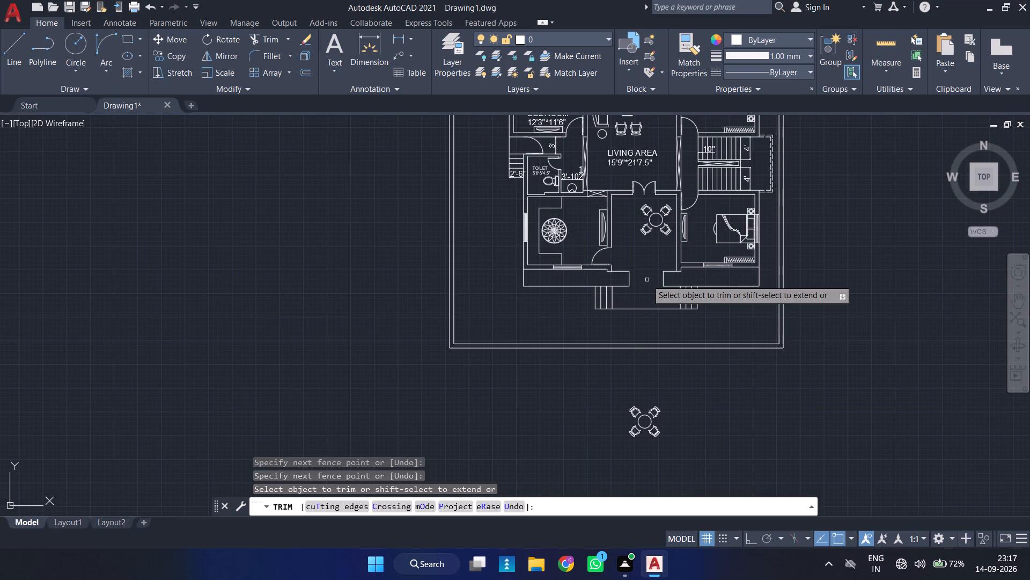
key("Escape")
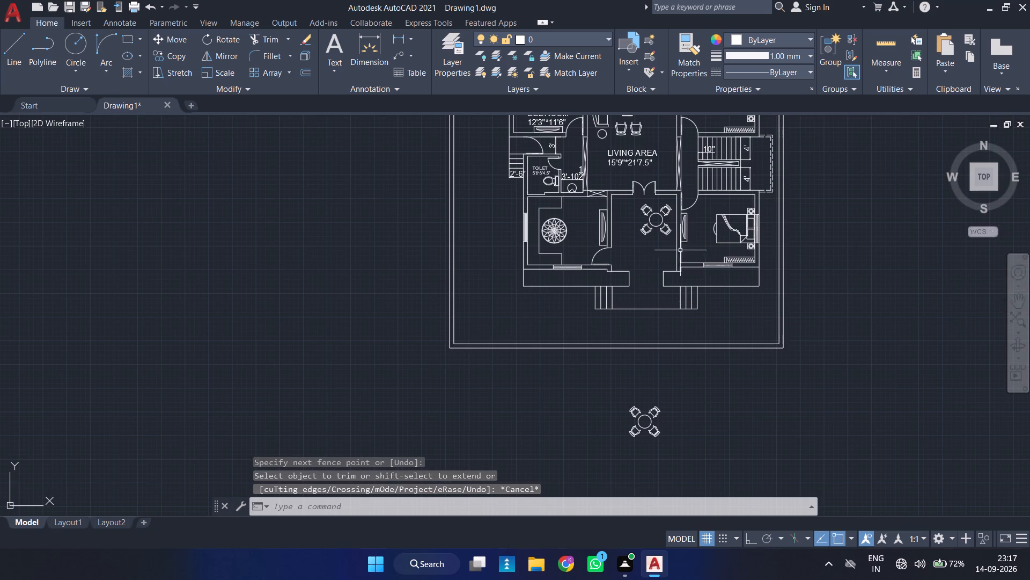
Open the 12'3"*11'6" bedroom label in the text editor and close it unchanged.
scroll(694, 175, "up", 1)
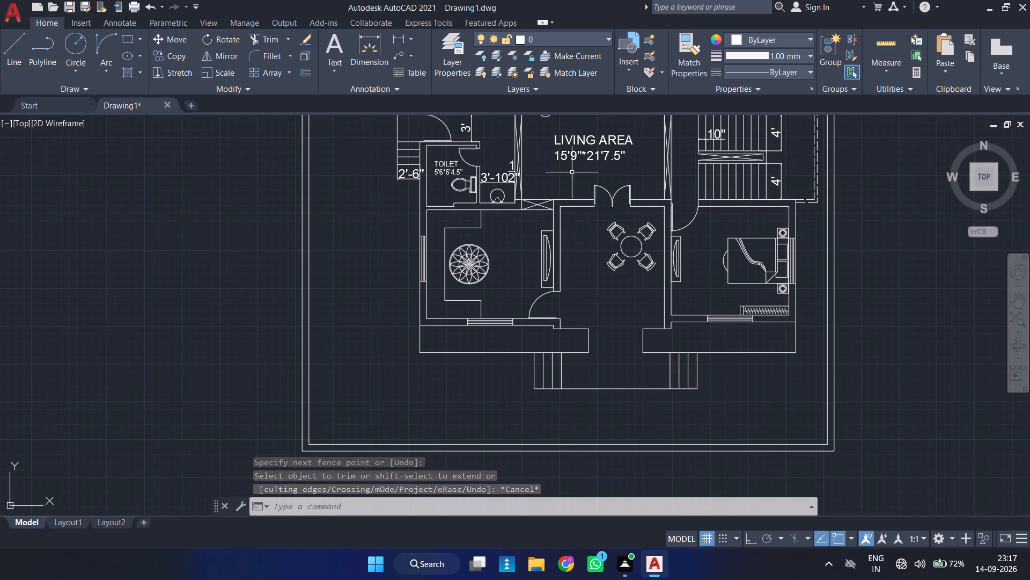
middle_click_drag(494, 157, 456, 274)
middle_click_drag(459, 225, 442, 280)
double_click(421, 251)
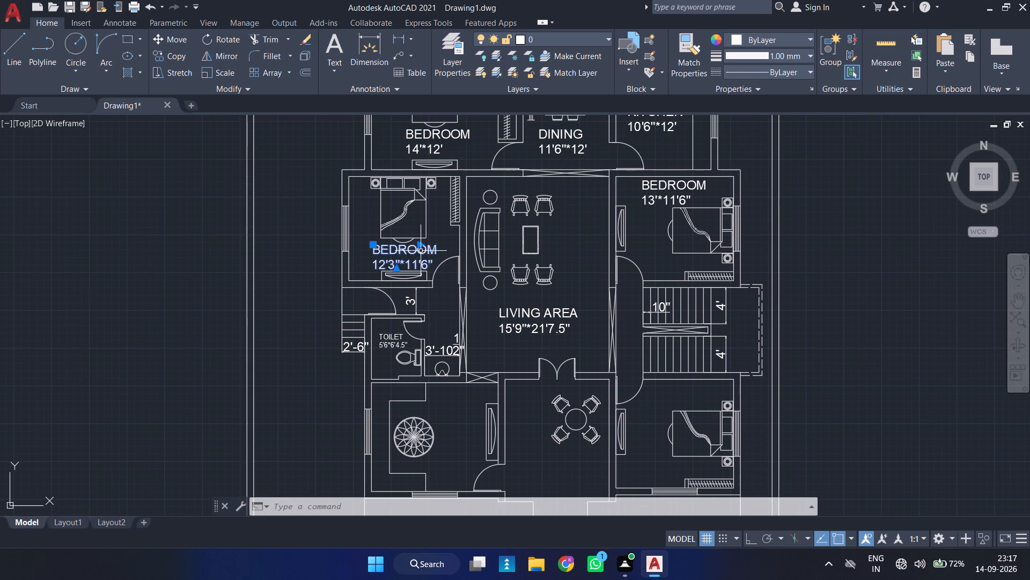
key("Escape")
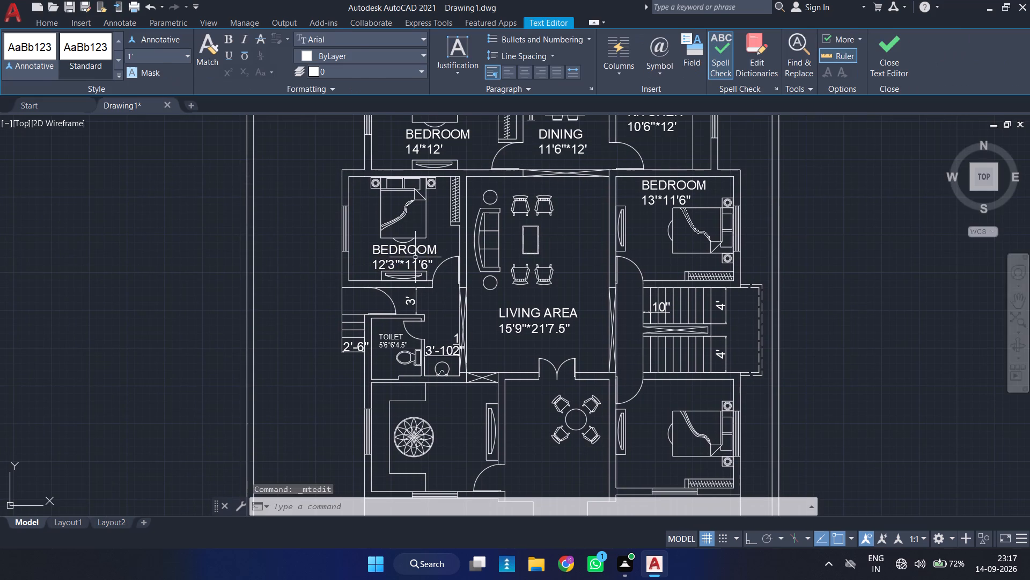
Add a three-line multiline text label "DRAWING / ROOM / 14'*12'" in the upper part of the room with the round patterned table.
scroll(444, 251, "down", 3)
scroll(438, 303, "up", 2)
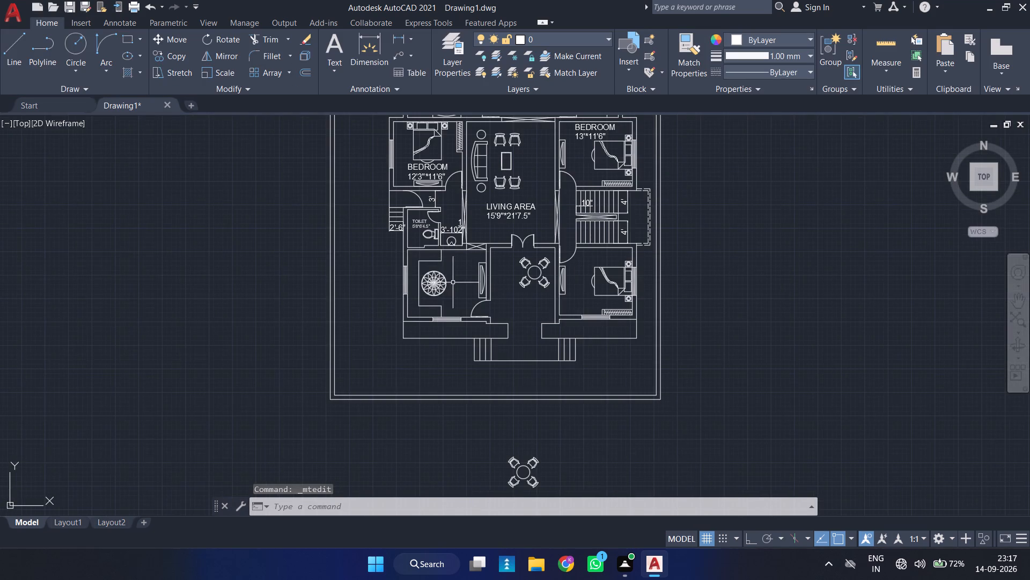
middle_click_drag(453, 280, 448, 312)
scroll(448, 312, "up", 2)
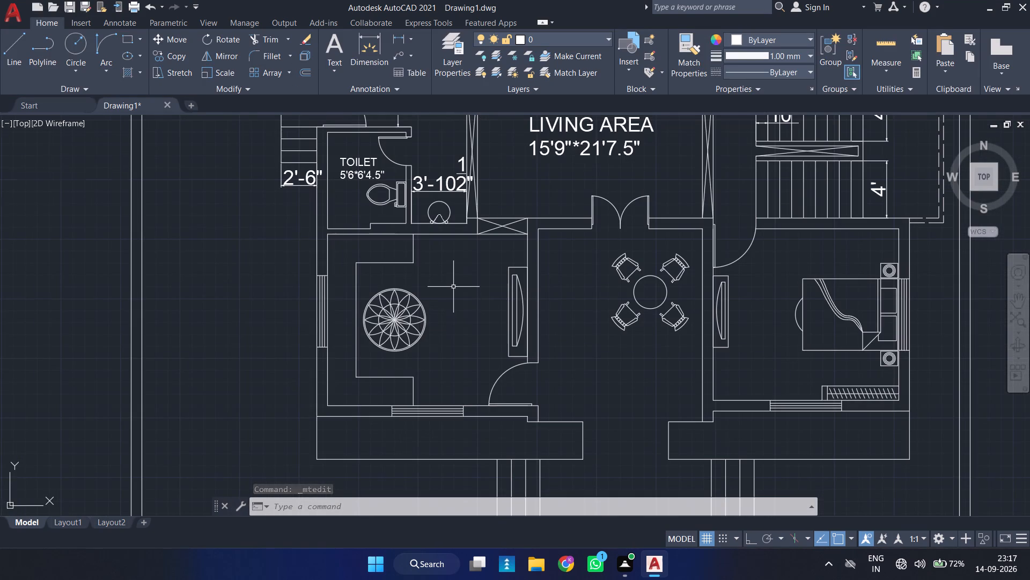
scroll(453, 287, "up", 1)
type("MT")
key("Return")
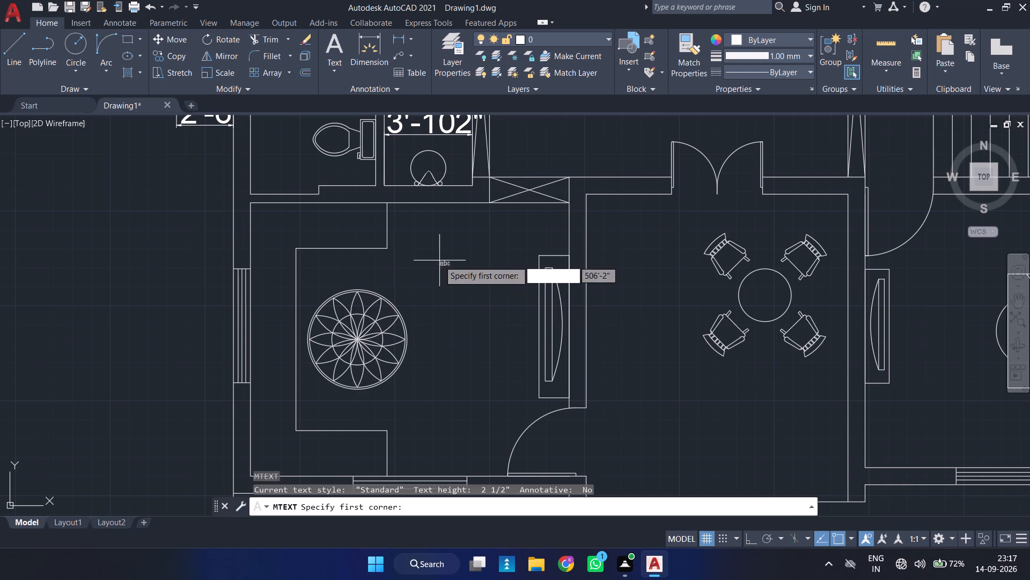
left_click(409, 237)
left_click(597, 269)
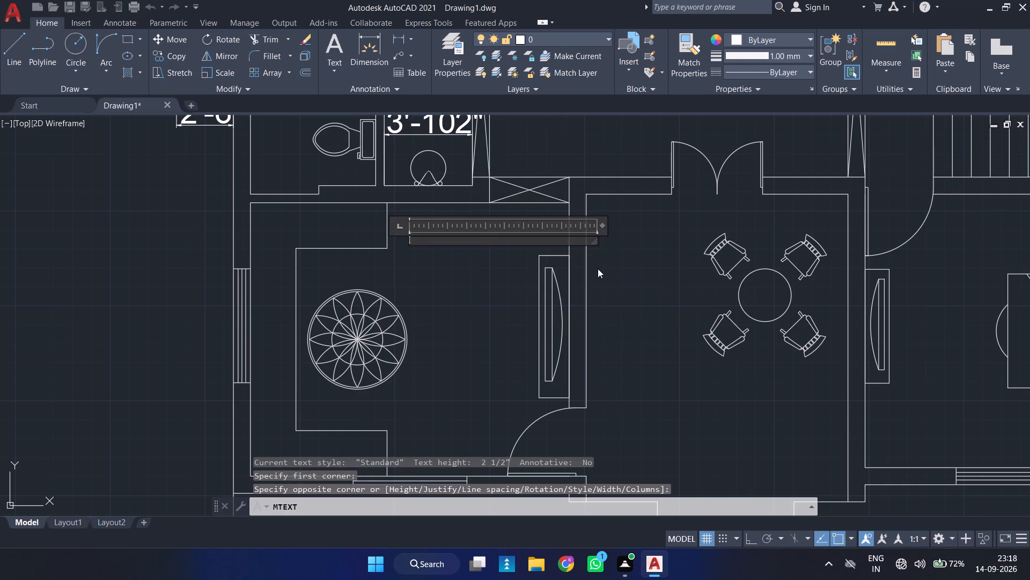
type("DRAW")
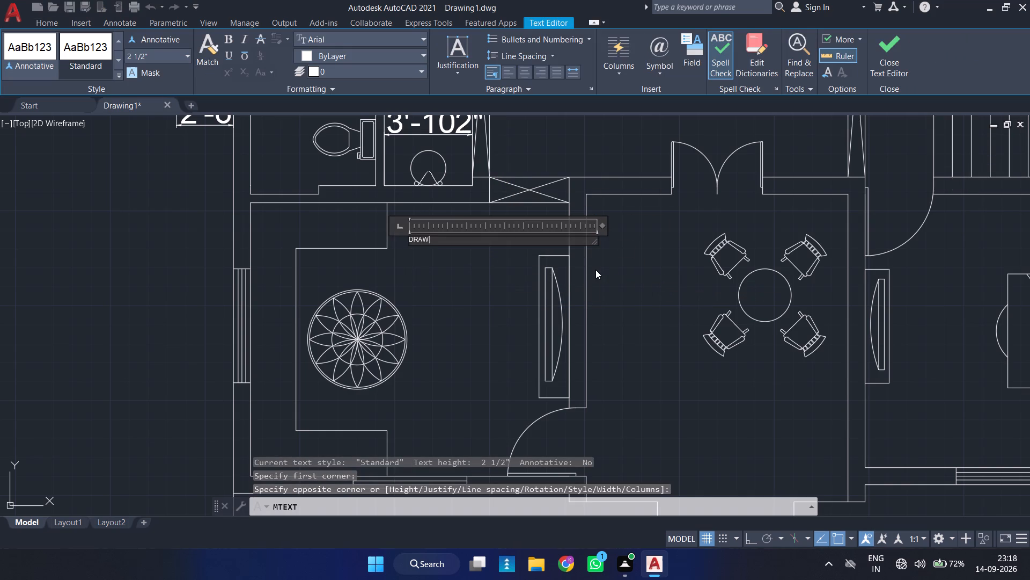
type("INNG")
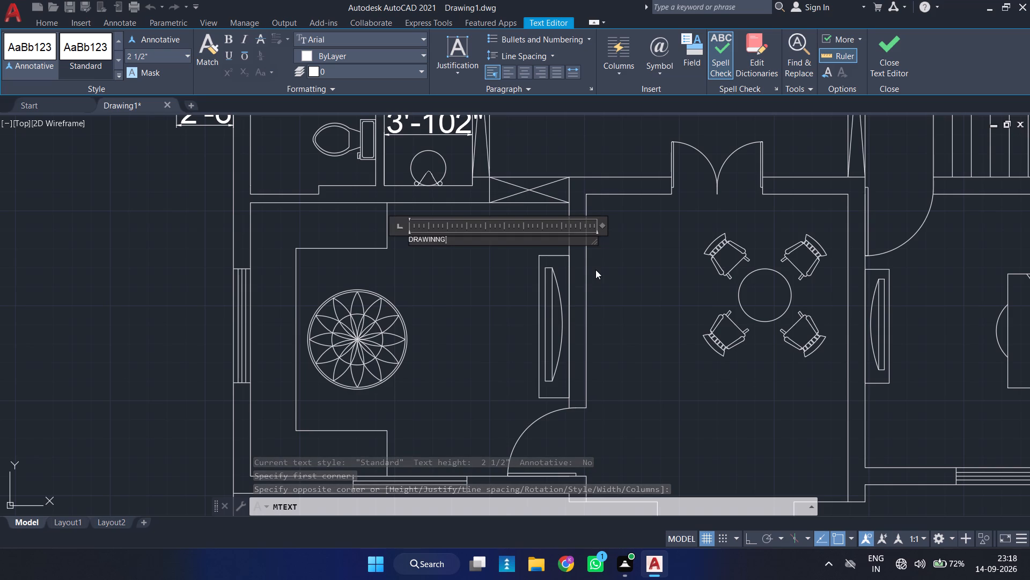
key("BackSpace")
key("BackSpace")
key("BackSpace")
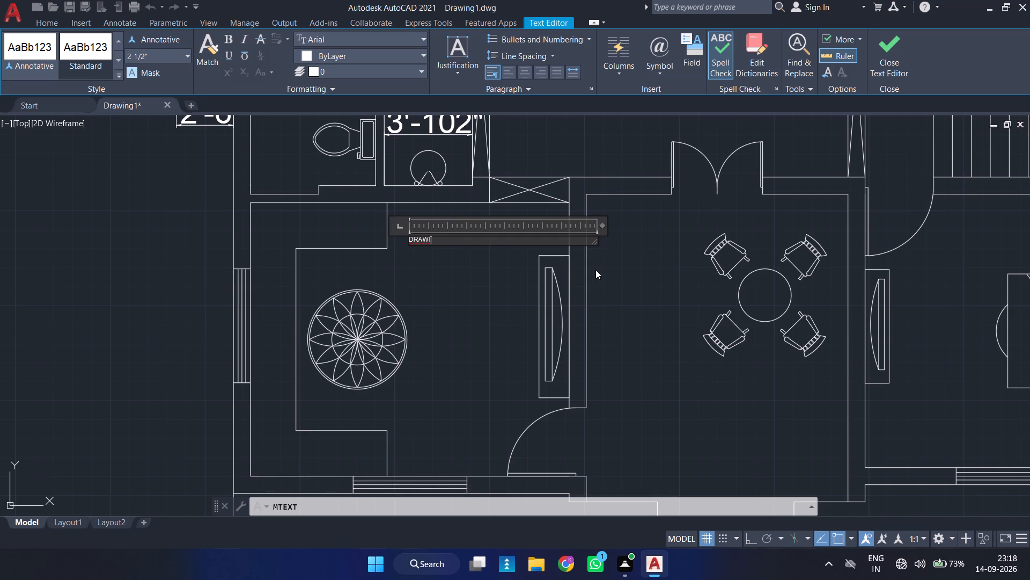
type("NG")
key("Return")
type("ROOM")
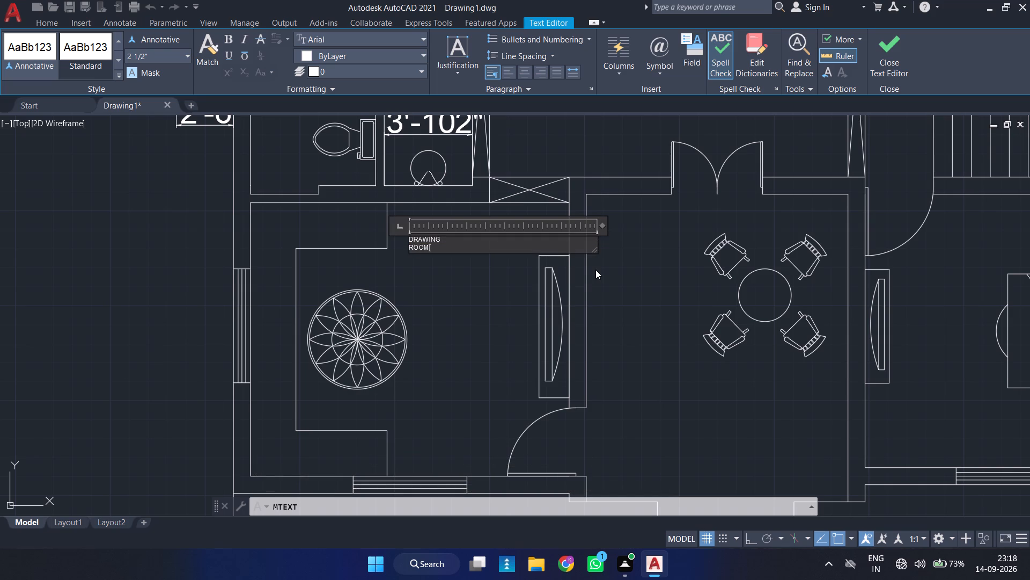
key("Return")
type("14'")
type("*12'")
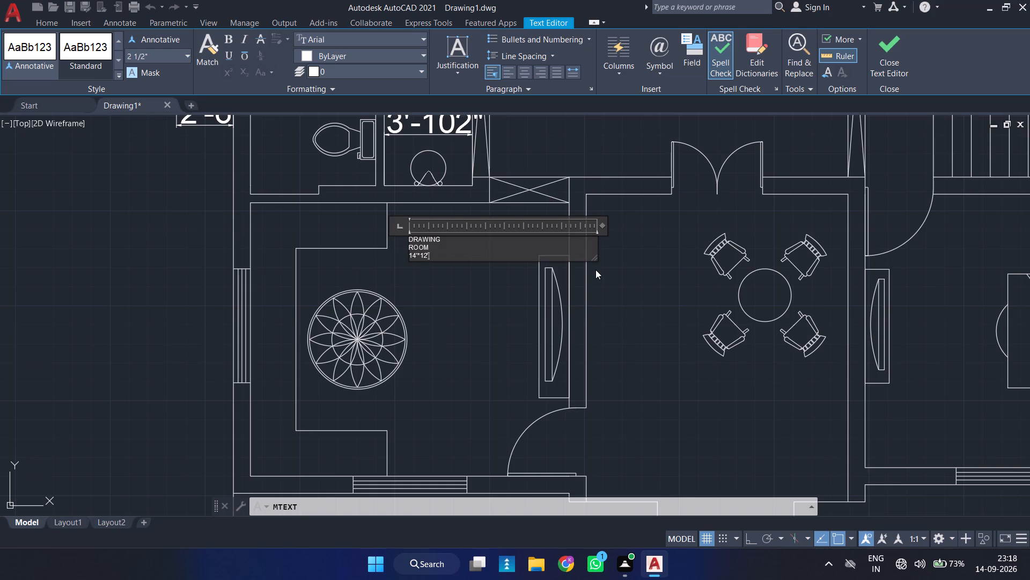
key("apostrophe")
key("Escape")
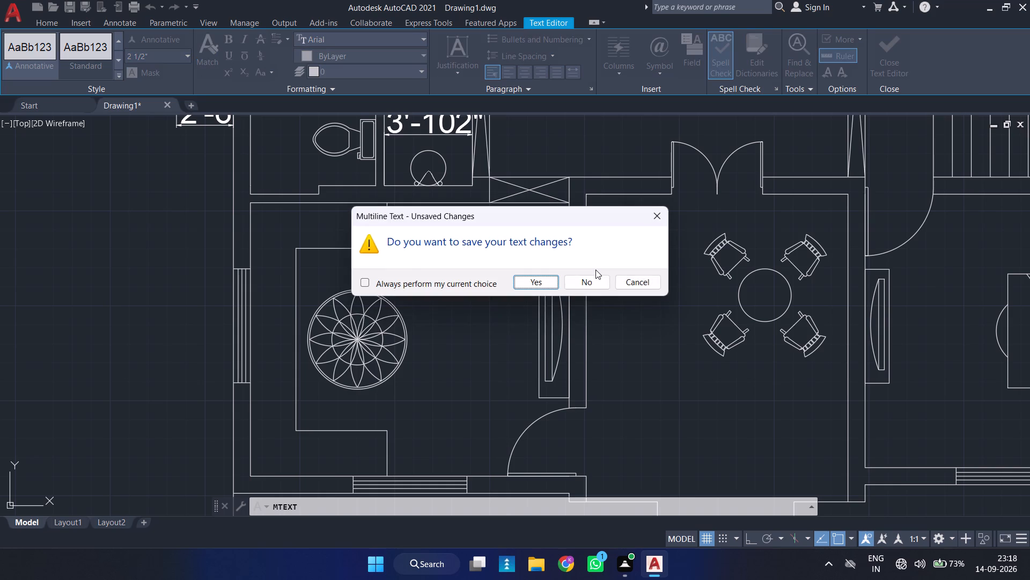
key("Return")
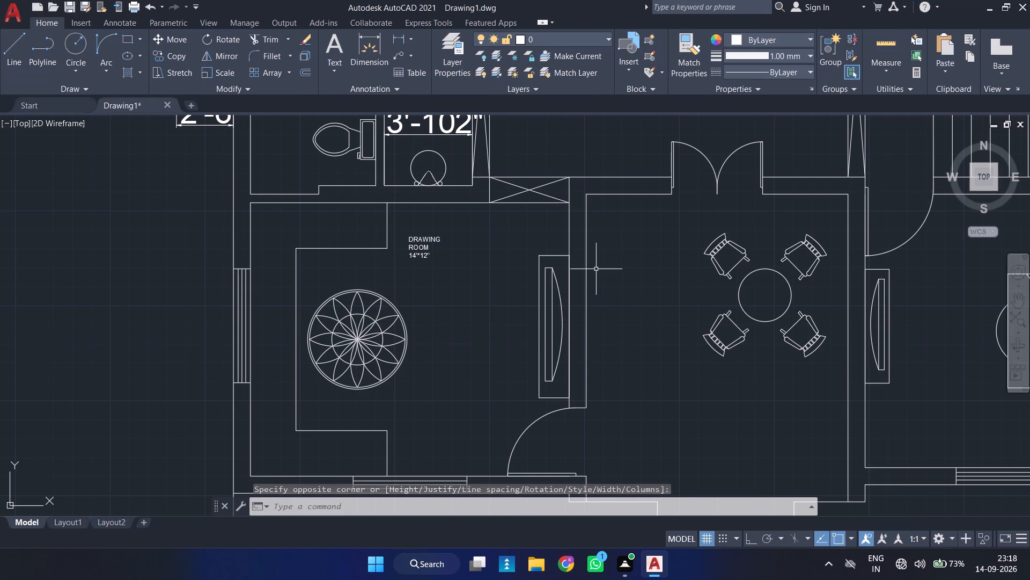
Add the multiline text label "LOBBY" in the central room, below the round table and chairs.
middle_click_drag(617, 364, 563, 286)
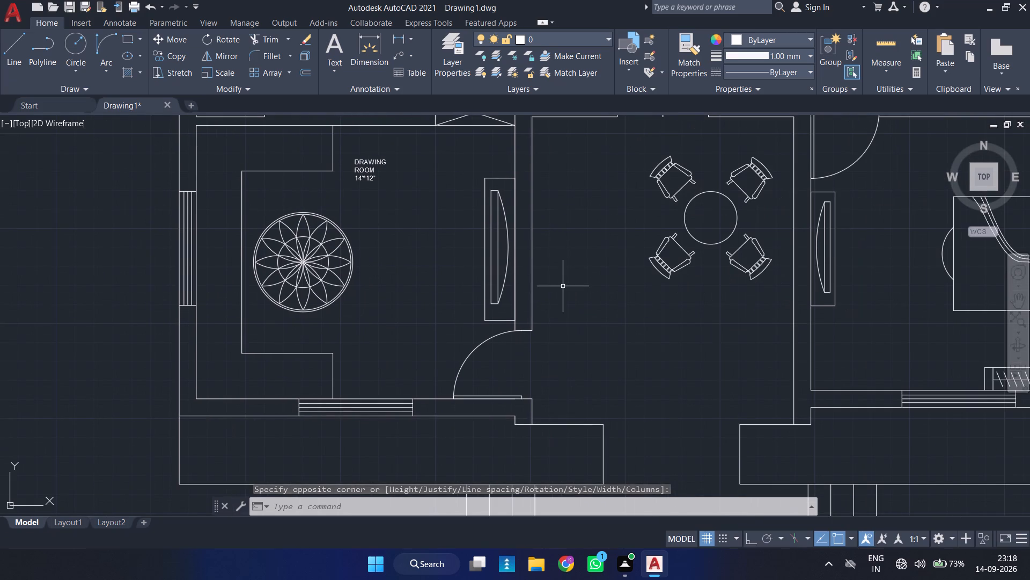
key("space")
left_click(607, 343)
left_click(682, 374)
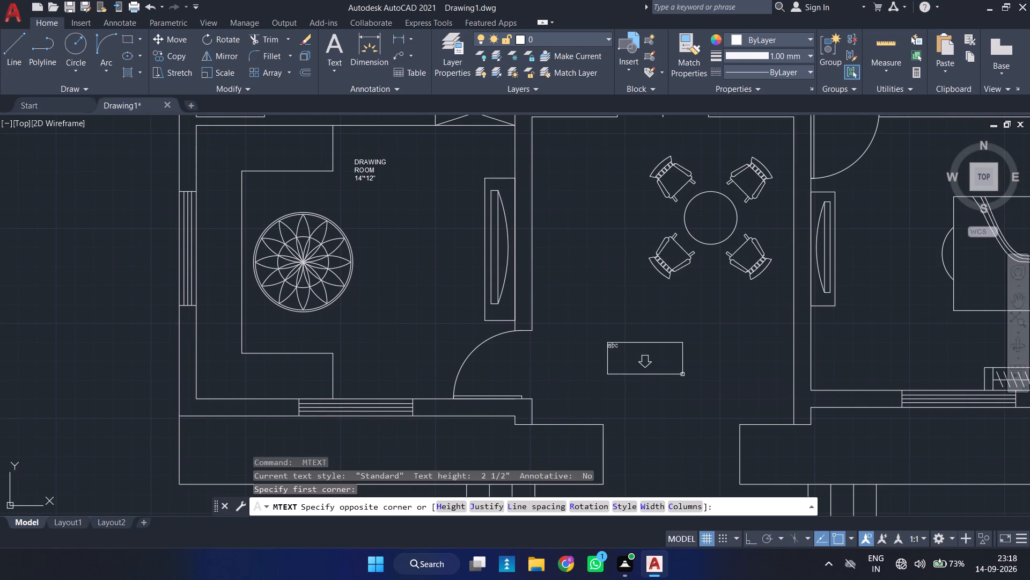
type("LOBBY")
key("Escape")
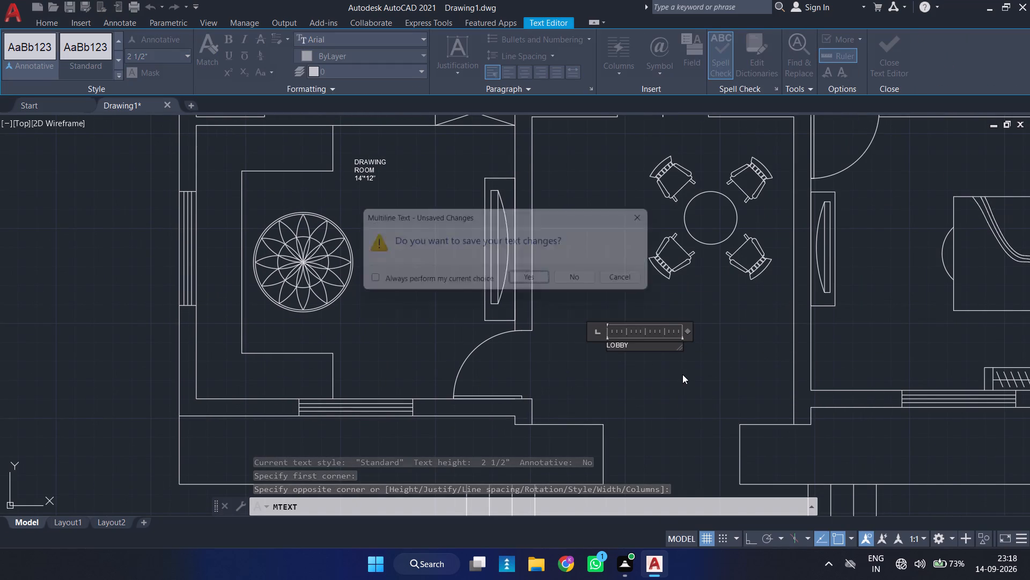
key("Return")
Add a two-line multiline text label "BEDROOM / 13'*12'" beside the door swing in the bedroom adjoining the lobby.
key("space")
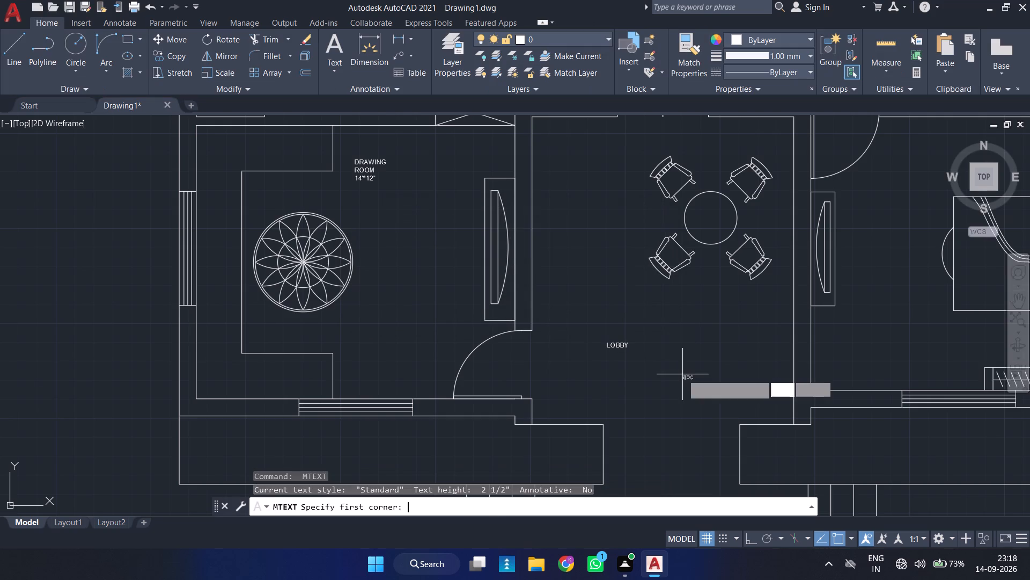
middle_click_drag(848, 320, 848, 321)
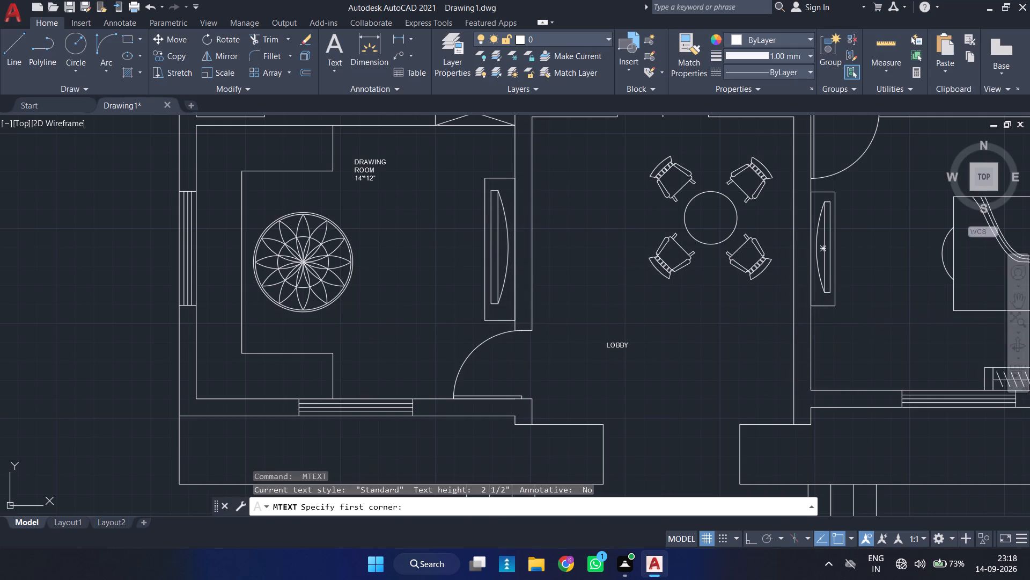
middle_click_drag(848, 321, 553, 295)
scroll(576, 291, "up", 1)
scroll(578, 291, "down", 3)
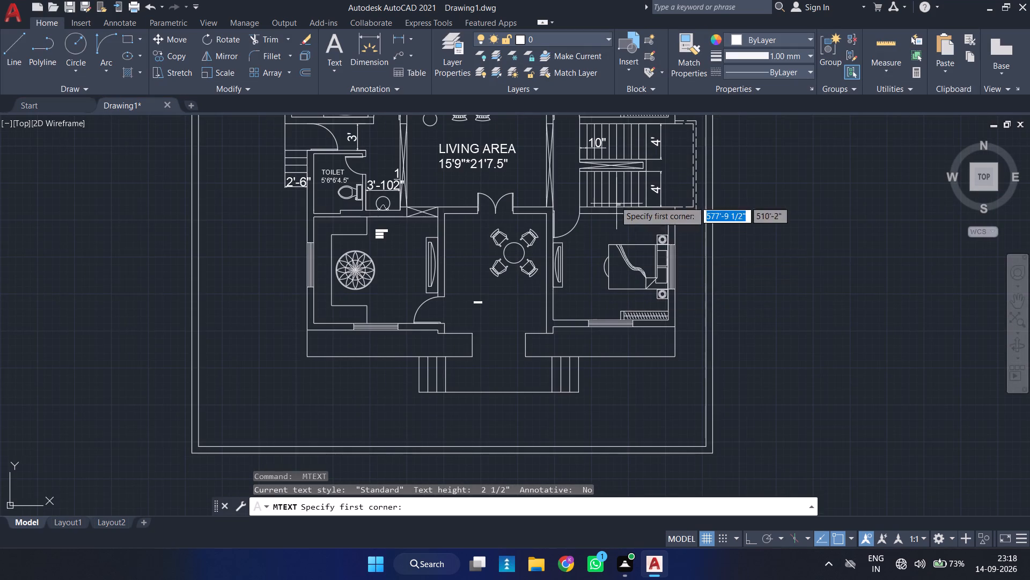
scroll(592, 220, "up", 2)
left_click(562, 220)
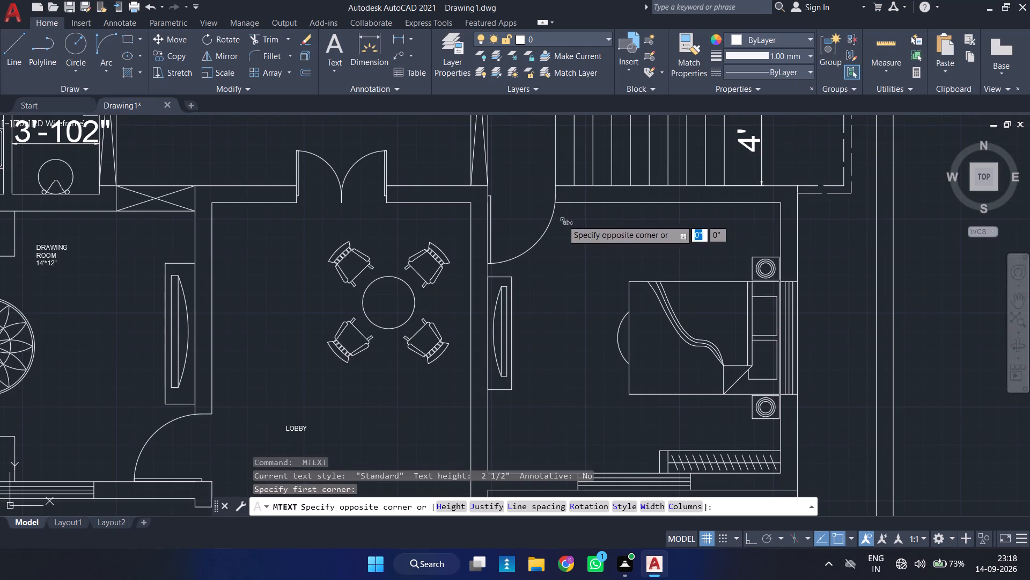
left_click(674, 252)
type("BEDROO")
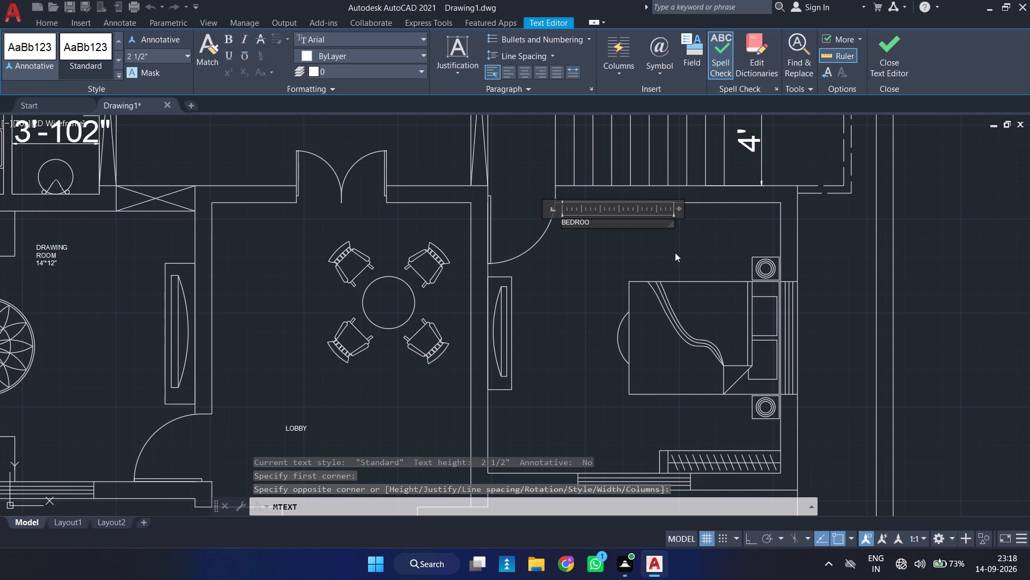
key("m")
key("Return")
type("13")
key("apostrophe")
type("*12'")
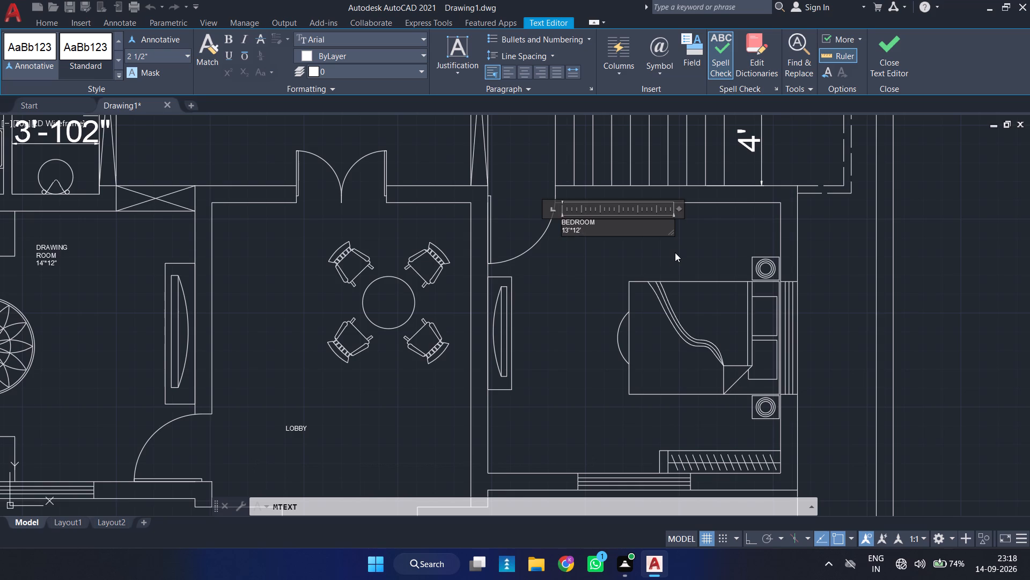
key("Escape")
key("Return")
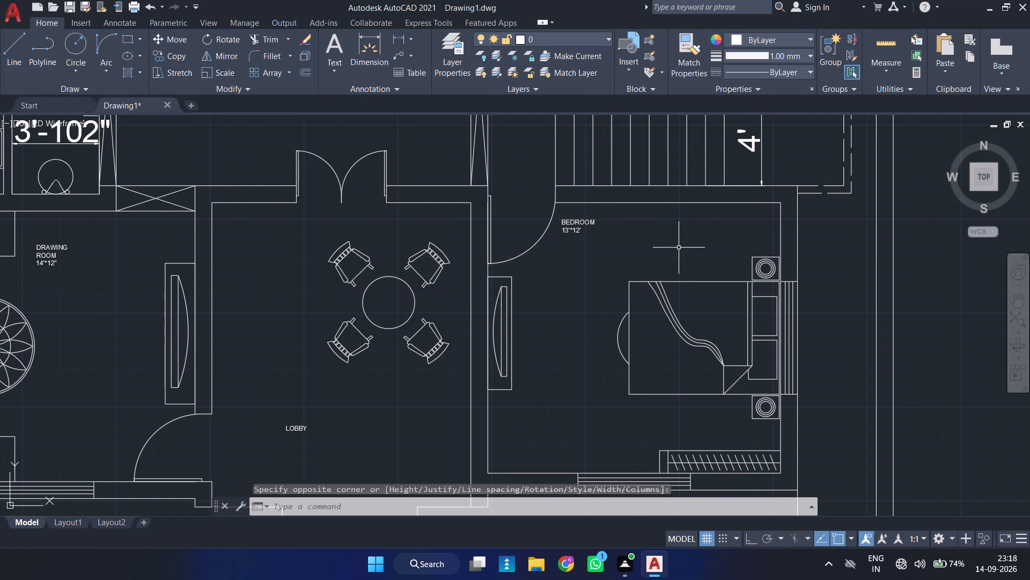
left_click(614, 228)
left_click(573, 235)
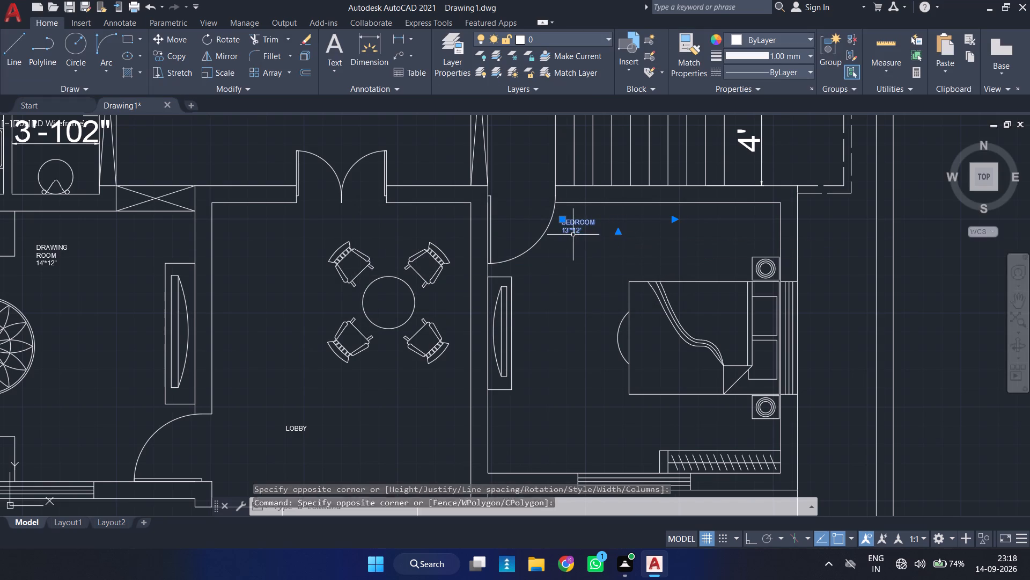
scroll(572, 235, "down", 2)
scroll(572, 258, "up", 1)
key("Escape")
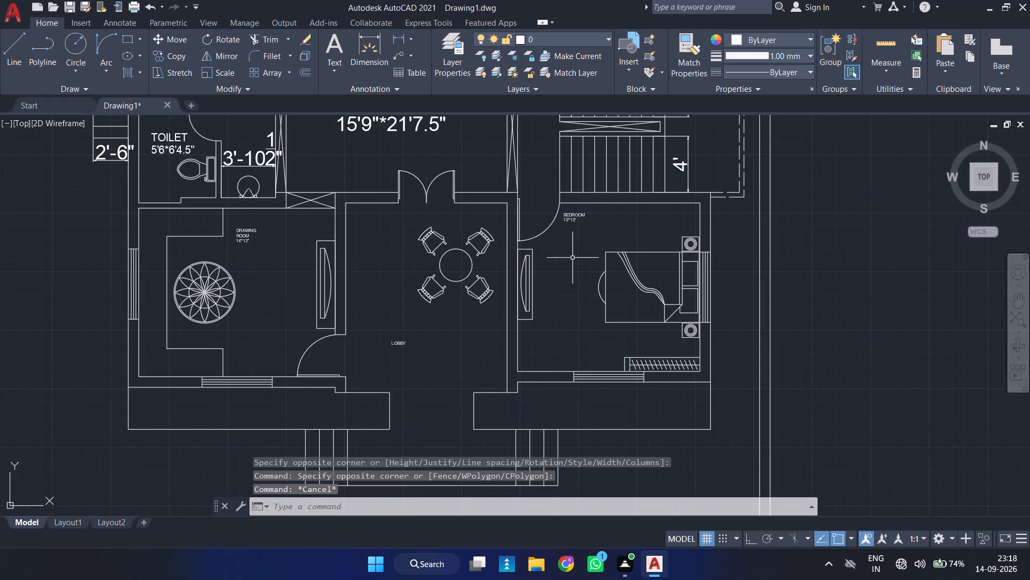
Add the multiline text label "VERANDAH" between the two flights of entrance steps in front of the lobby.
key("space")
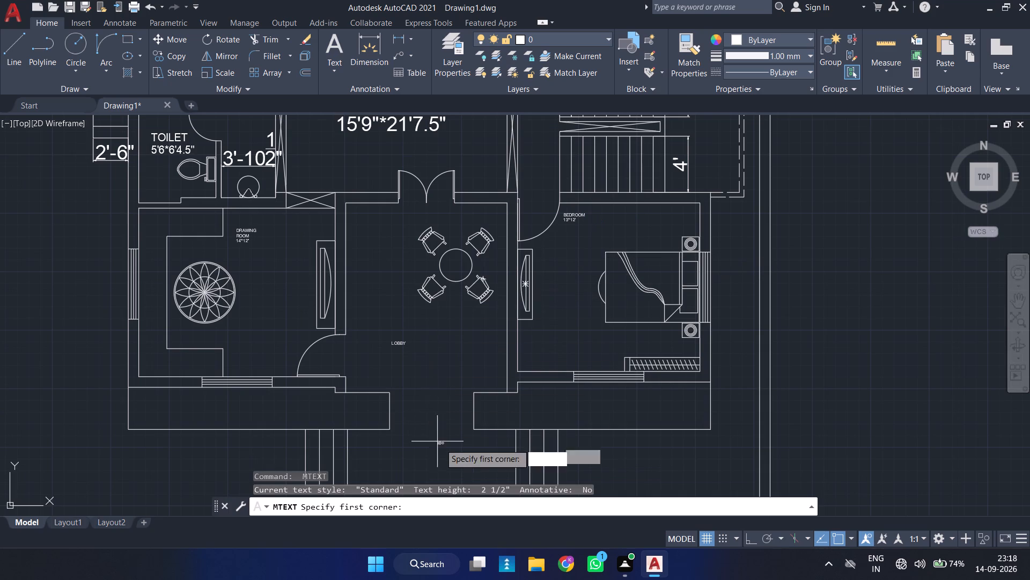
middle_click_drag(440, 439, 429, 364)
scroll(402, 375, "up", 2)
left_click(355, 366)
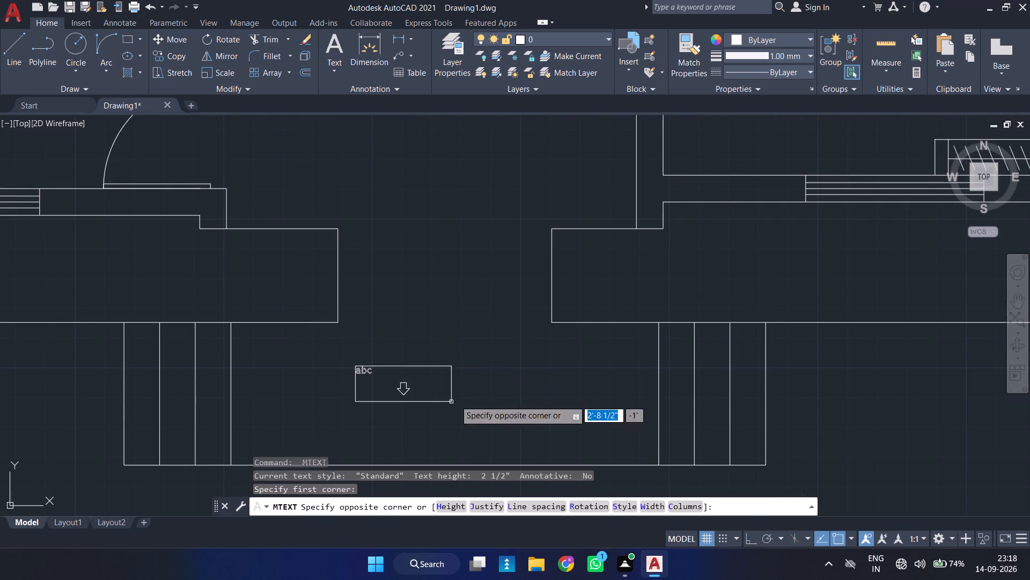
left_click(496, 390)
type("VERANDAJ")
key("BackSpace")
key("h")
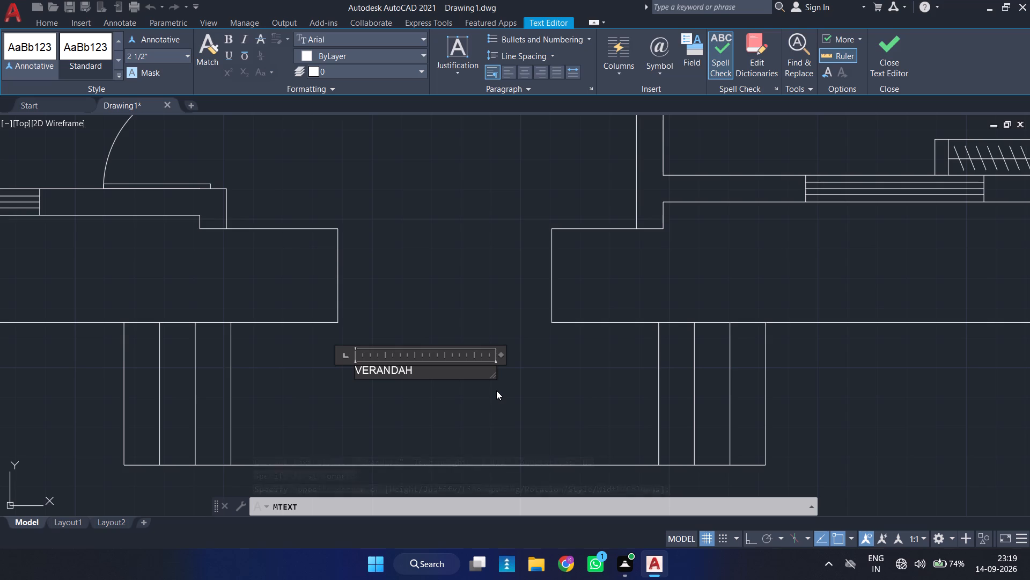
key("Escape")
key("Return")
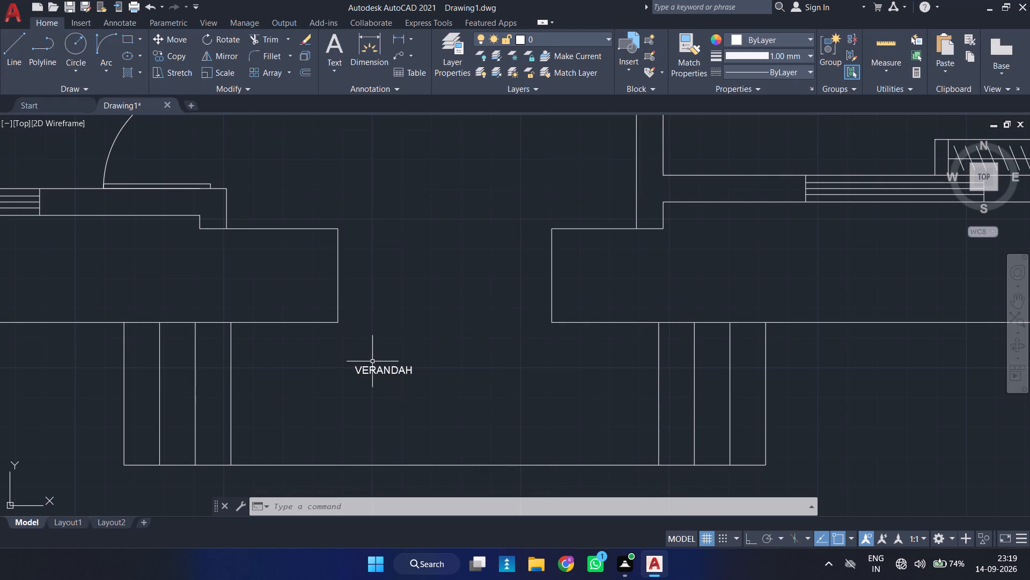
Set the text height of the VERANDAH, 13'*12' BEDROOM, LOBBY and DRAWING ROOM labels to 1'.
left_click(421, 343)
left_click(388, 394)
scroll(422, 364, "down", 3)
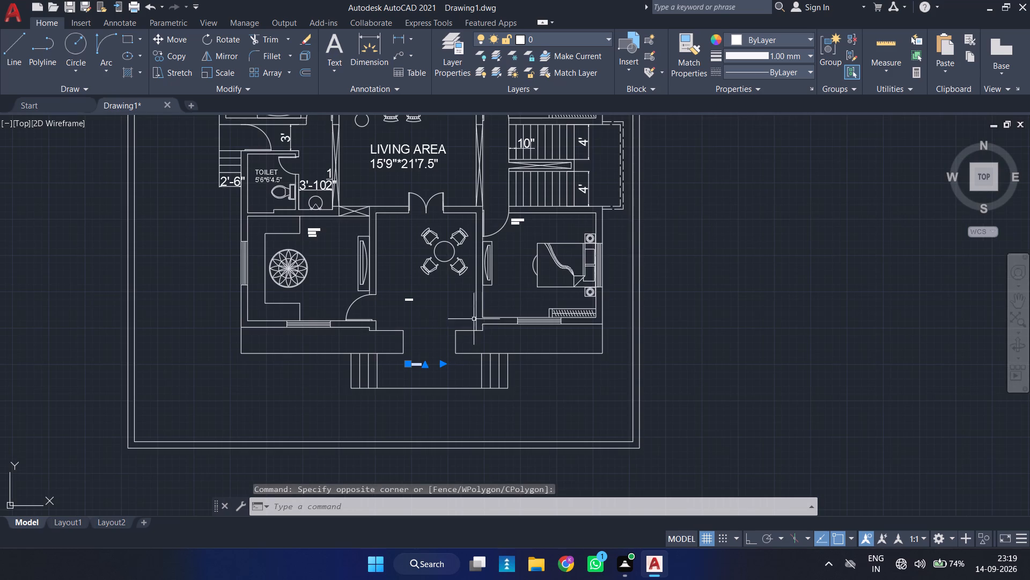
scroll(529, 233, "up", 2)
left_click(514, 199)
left_click(488, 221)
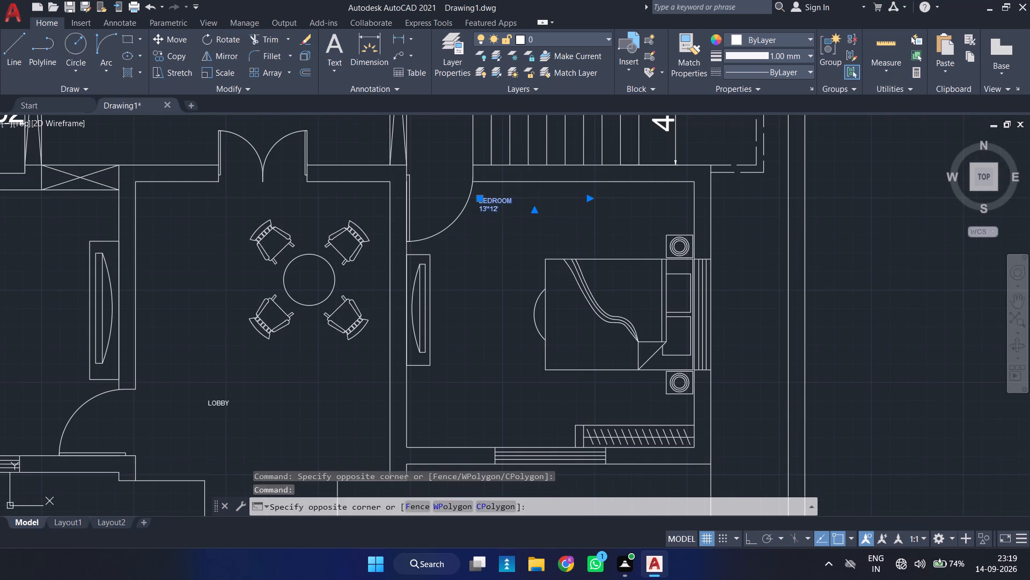
left_click(465, 271)
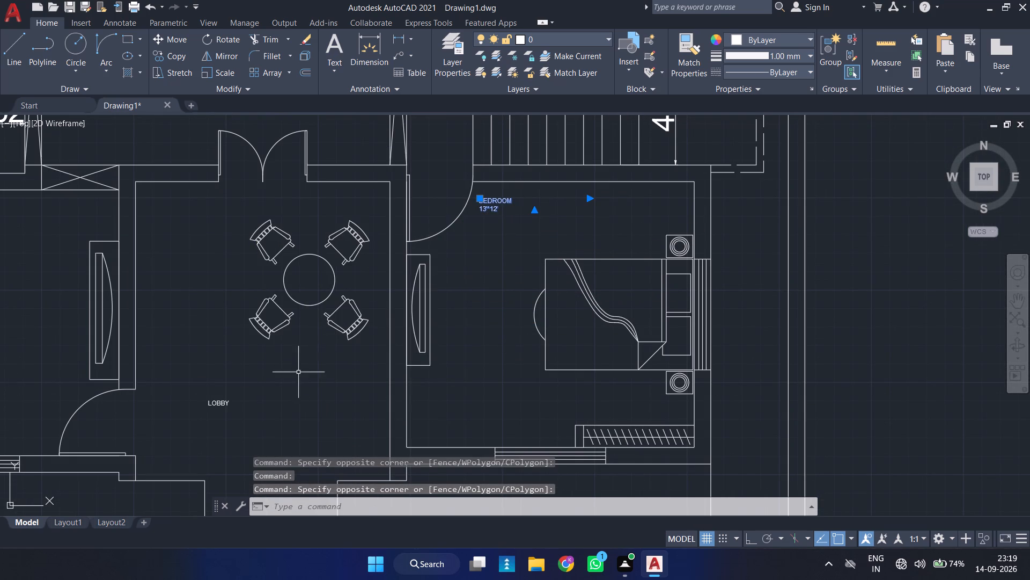
left_click(297, 372)
left_click(213, 418)
middle_click_drag(227, 391, 454, 357)
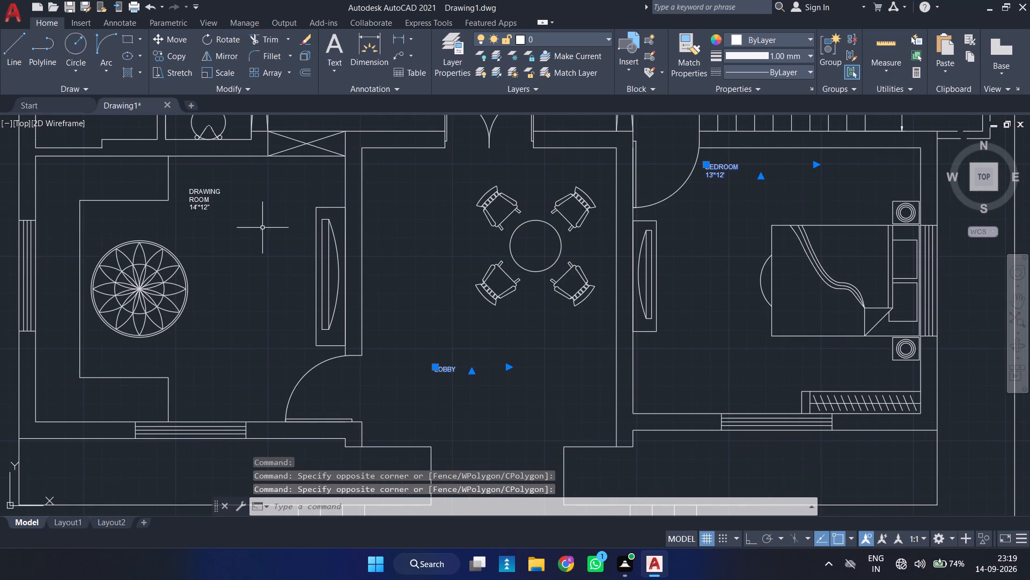
left_click(242, 175)
left_click(203, 208)
type("PR")
key("Return")
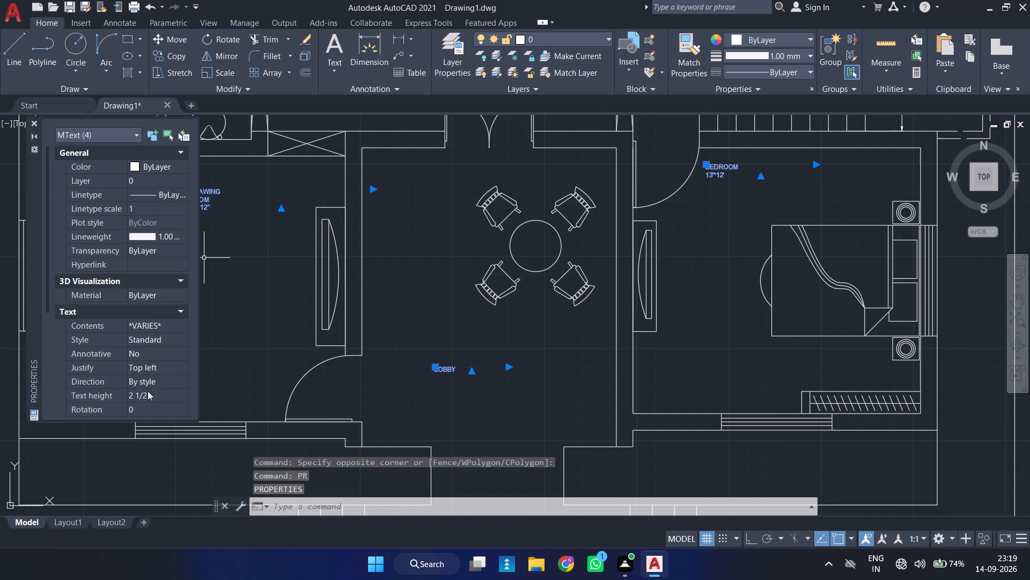
left_click(161, 389)
type("1'")
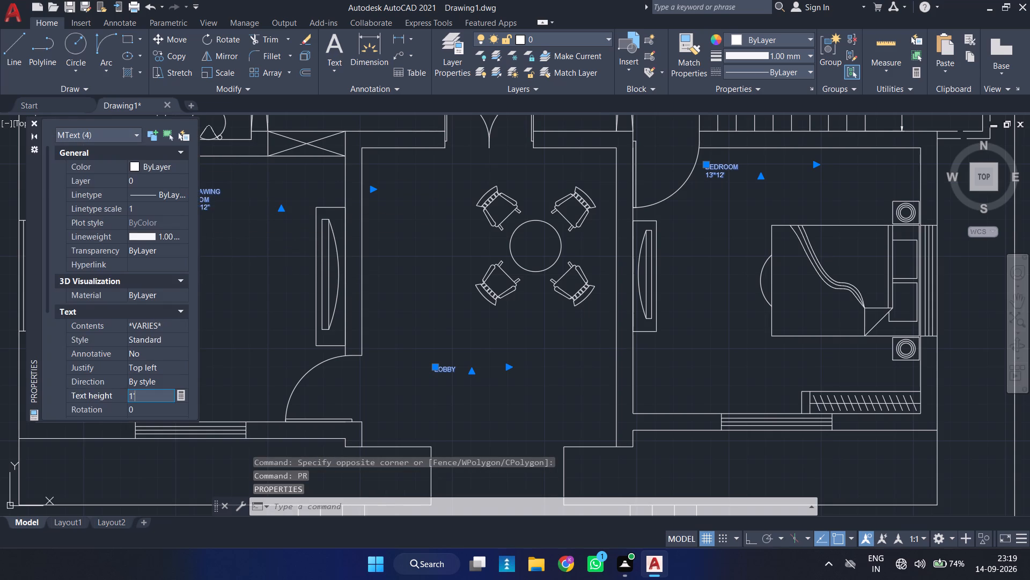
key("Return")
key("Escape")
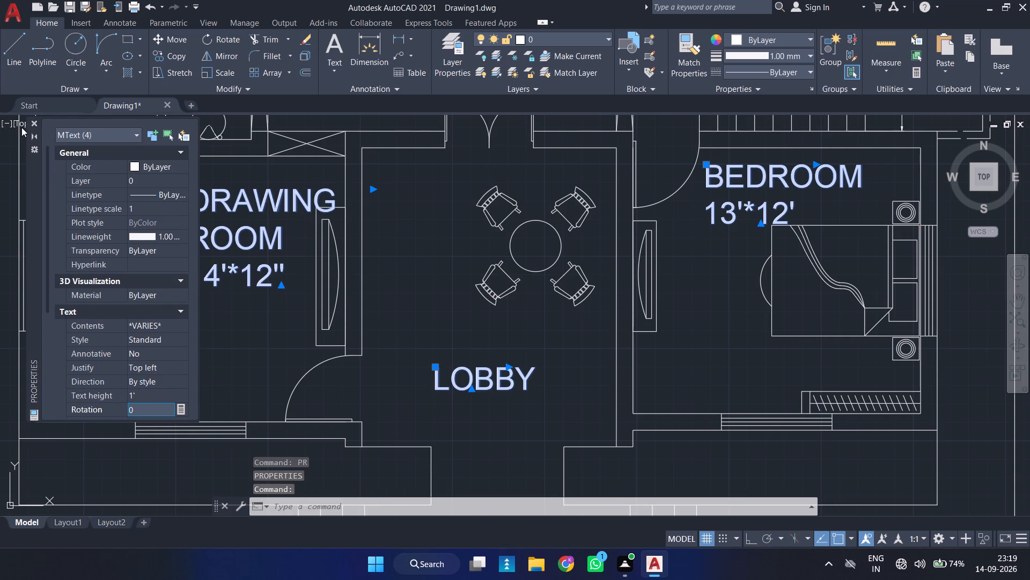
left_click(33, 119)
Shift the 13'*12' BEDROOM label slightly up and to the right, away from the door swing and bed.
middle_click_drag(453, 360, 453, 359)
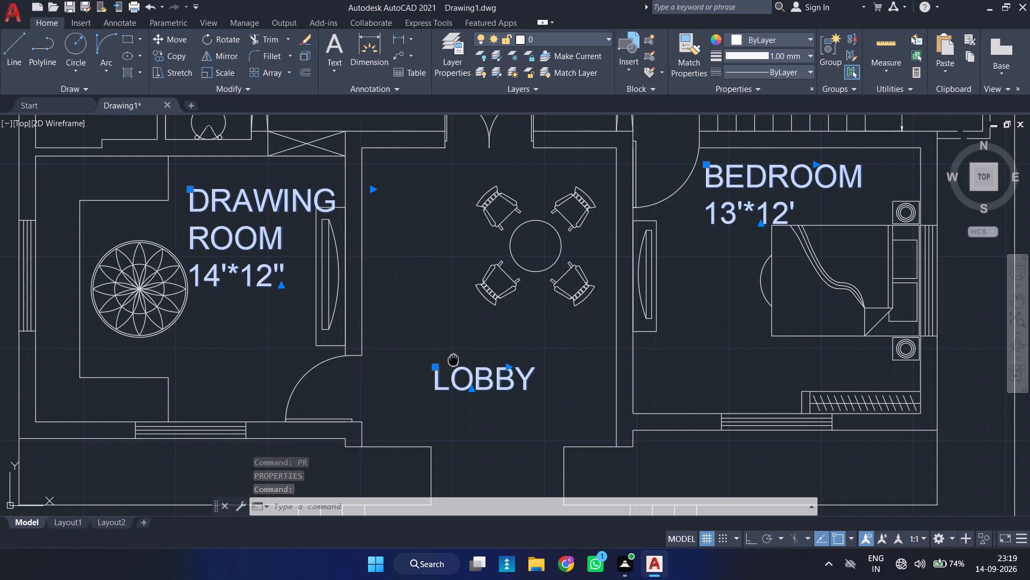
middle_click_drag(453, 359, 404, 343)
scroll(613, 185, "up", 1)
middle_click_drag(612, 188, 414, 371)
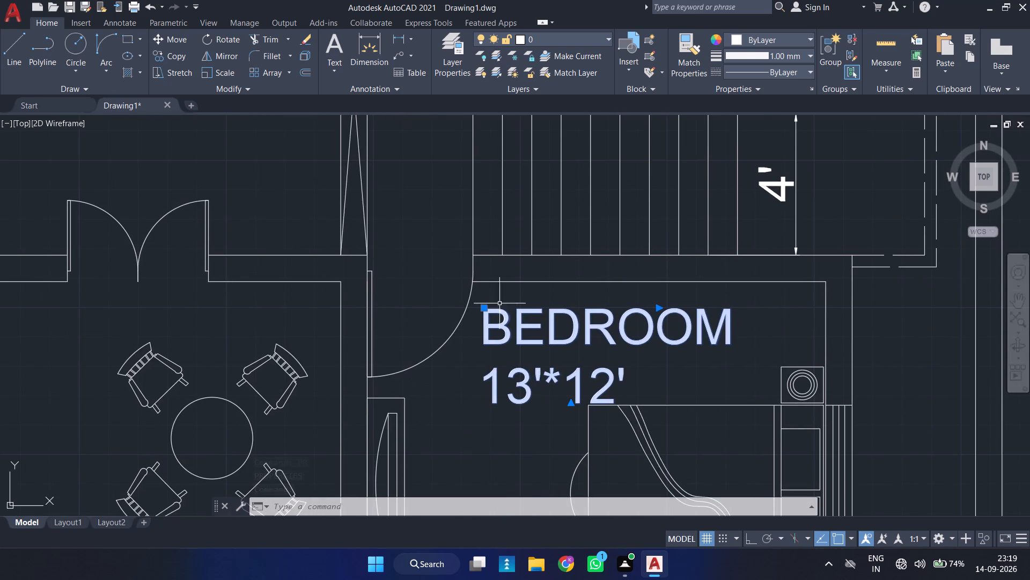
scroll(490, 306, "up", 2)
left_click(472, 310)
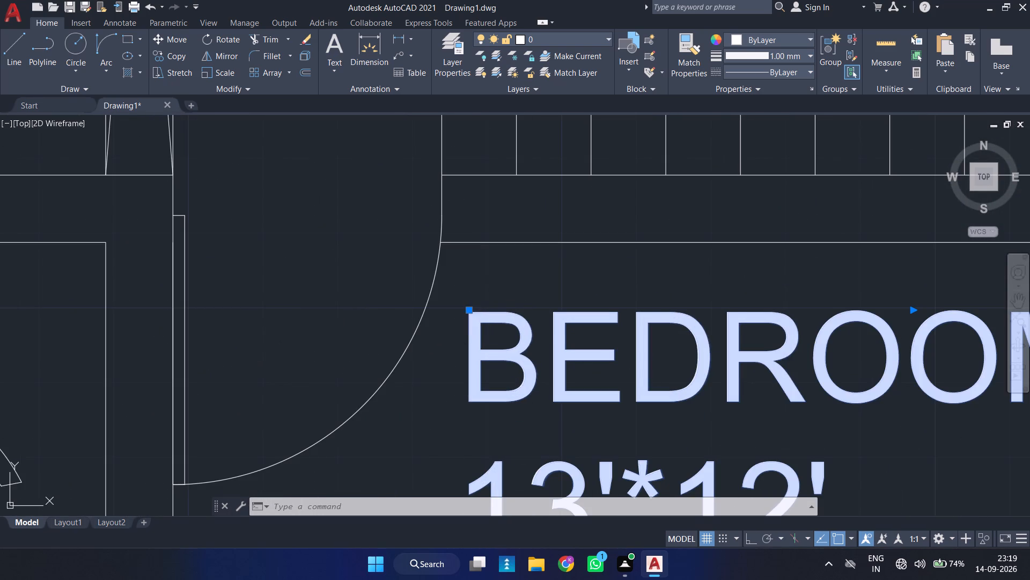
left_click(531, 278)
Move the LOBBY label straight up about 2'-1", closer to the round table and chairs.
scroll(540, 276, "down", 3)
middle_click_drag(440, 379, 503, 235)
left_click(318, 340)
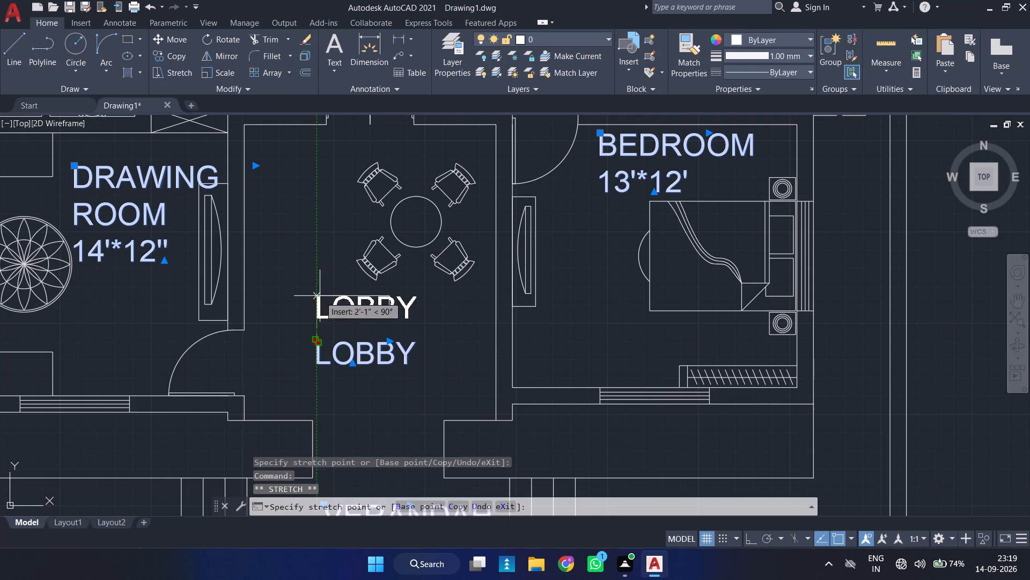
left_click(320, 296)
Move the DRAWING ROOM label straight up about 7 1/2" within its room.
middle_click_drag(270, 280, 455, 350)
scroll(215, 228, "up", 2)
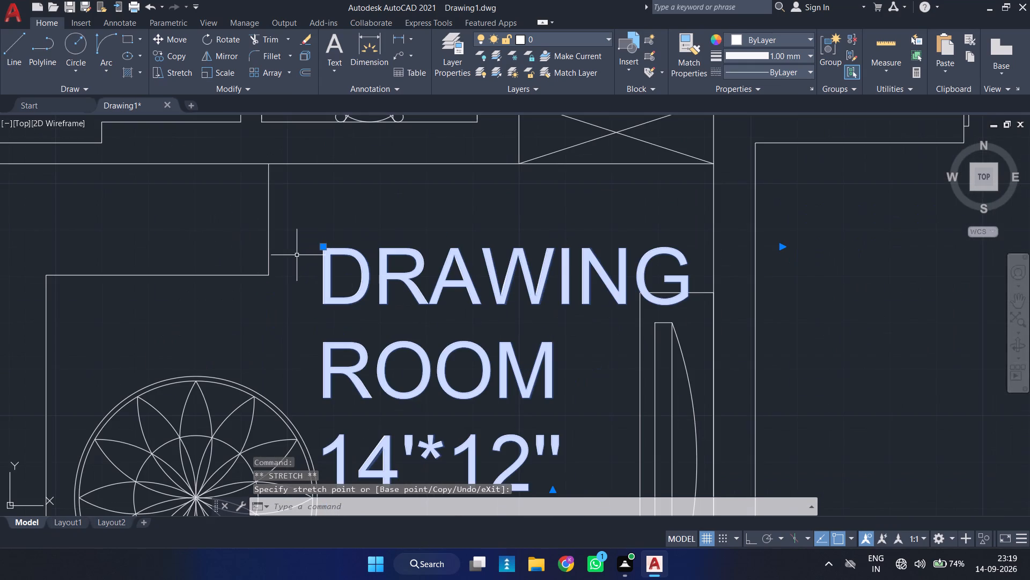
left_click(326, 247)
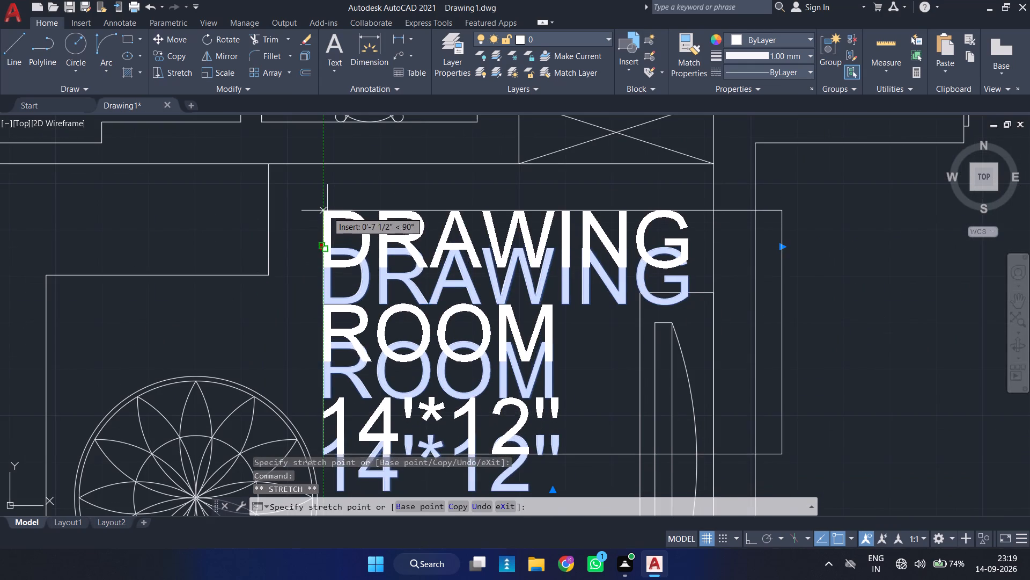
left_click(327, 210)
scroll(446, 249, "down", 1)
key("Escape")
Shift the VERANDAH label horizontally to the left so it sits centred between the two flights of entrance steps.
scroll(526, 256, "down", 2)
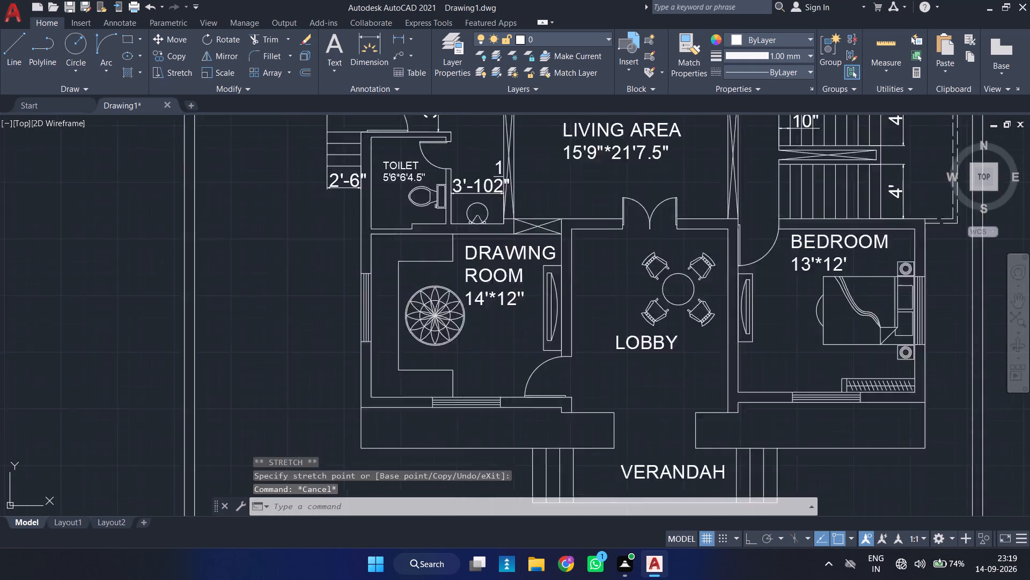
scroll(534, 261, "down", 1)
scroll(629, 286, "down", 2)
scroll(638, 321, "up", 2)
left_click(607, 343)
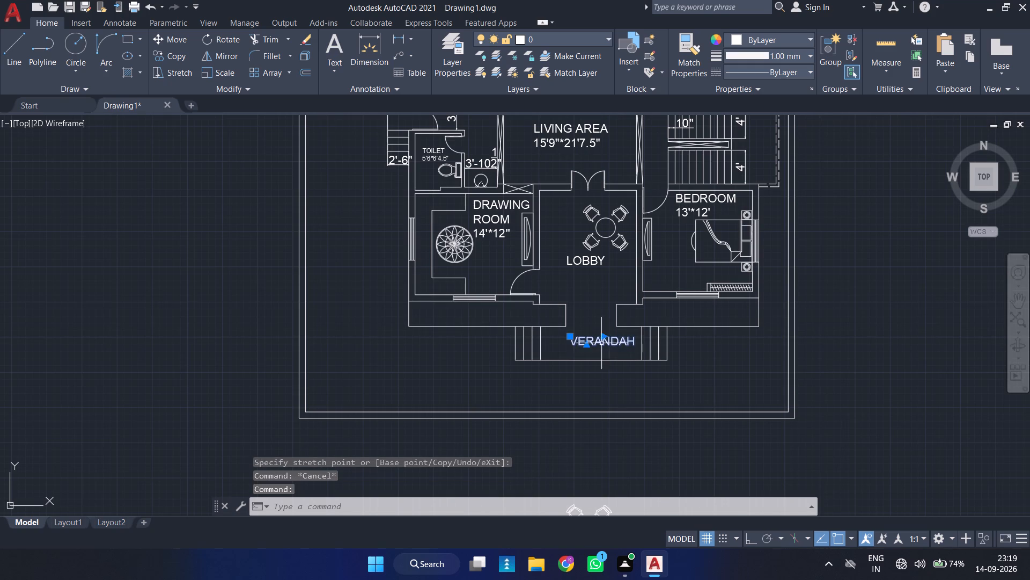
scroll(567, 344, "up", 2)
left_click(570, 327)
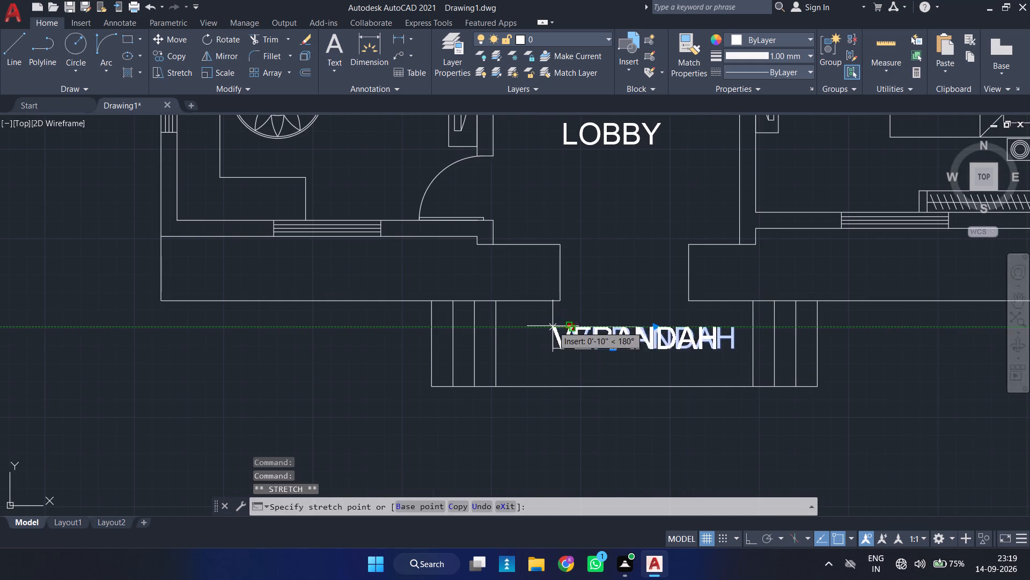
left_click(545, 326)
scroll(639, 324, "down", 1)
key("Escape")
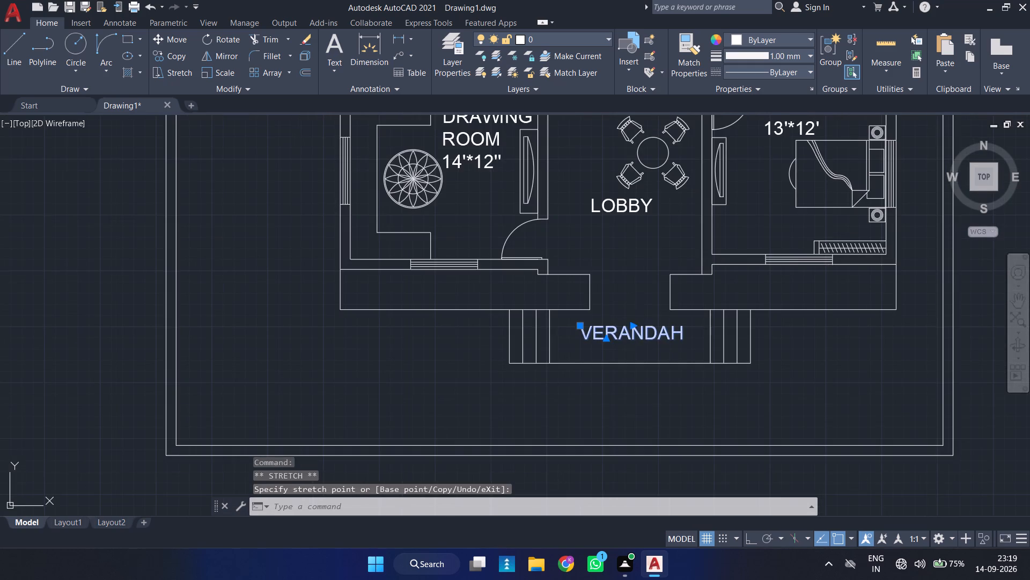
Delete the spare round table and chairs lying outside the plot, below the front boundary.
scroll(687, 310, "down", 3)
middle_click_drag(710, 310, 691, 379)
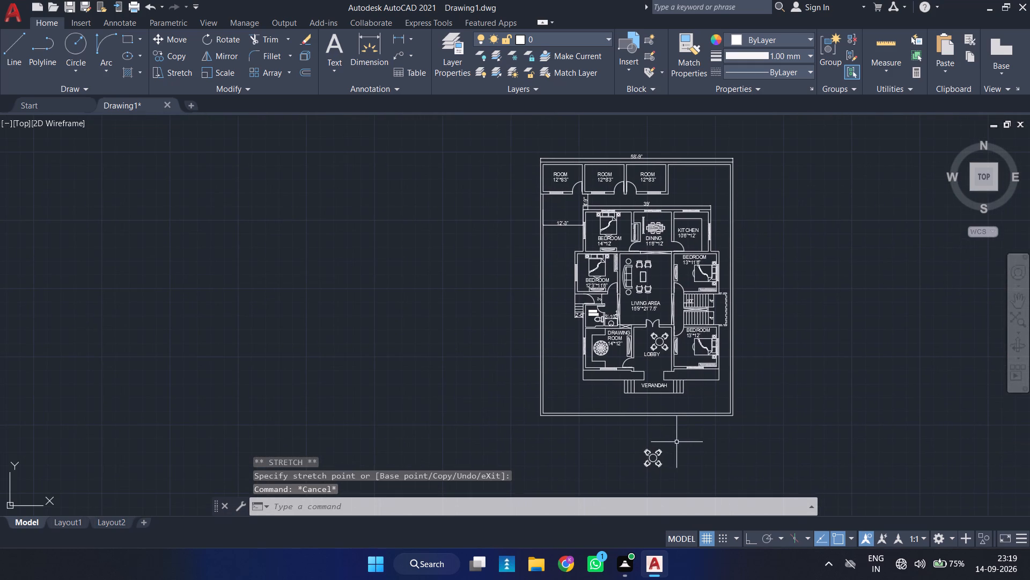
left_click(678, 437)
left_click(631, 480)
key("Delete")
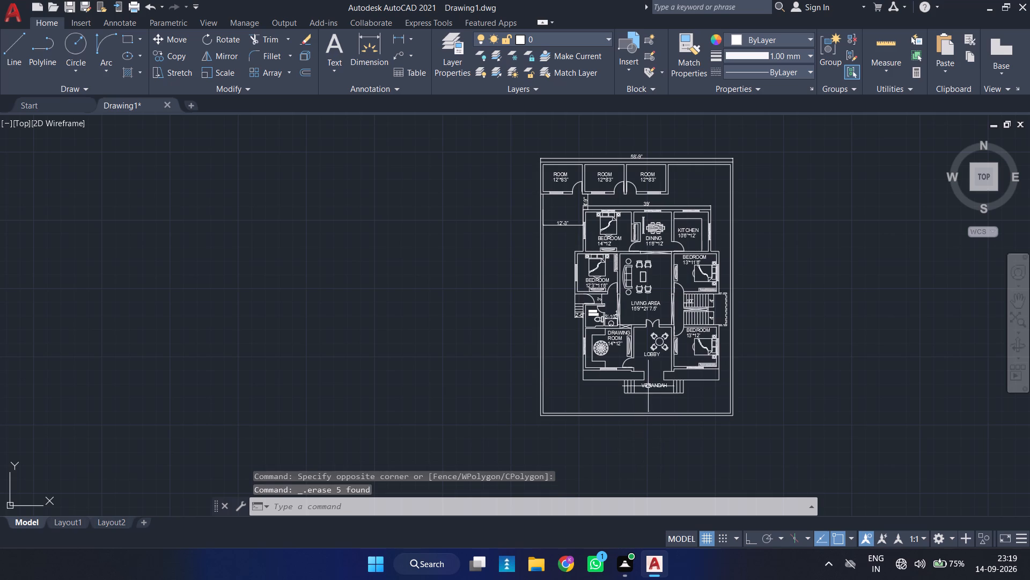
Add a vertical linear dimension for the depth of the entrance steps, placed just outside the verandah's left flight.
scroll(755, 361, "up", 1)
middle_click_drag(755, 363, 692, 370)
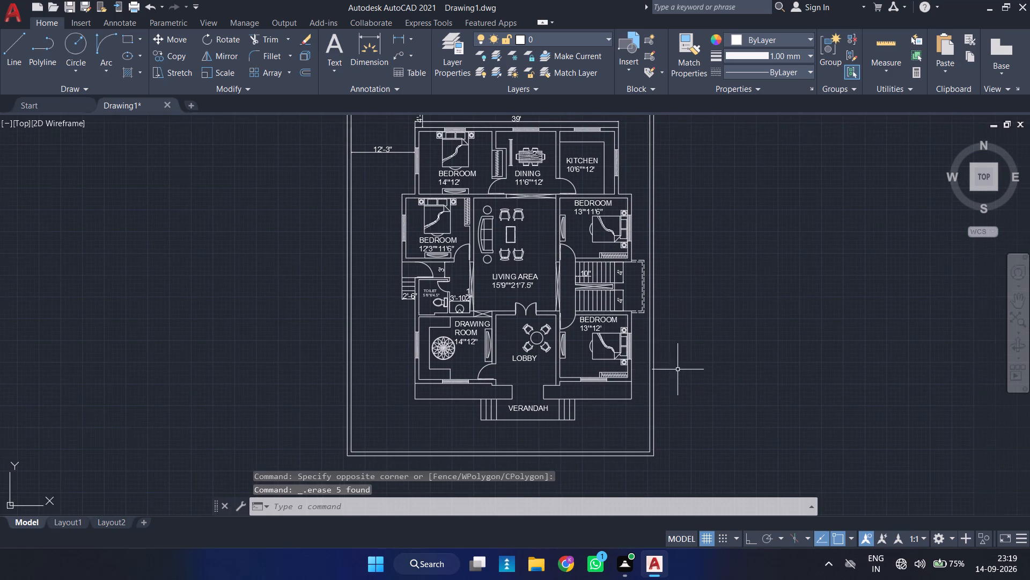
scroll(514, 396, "up", 1)
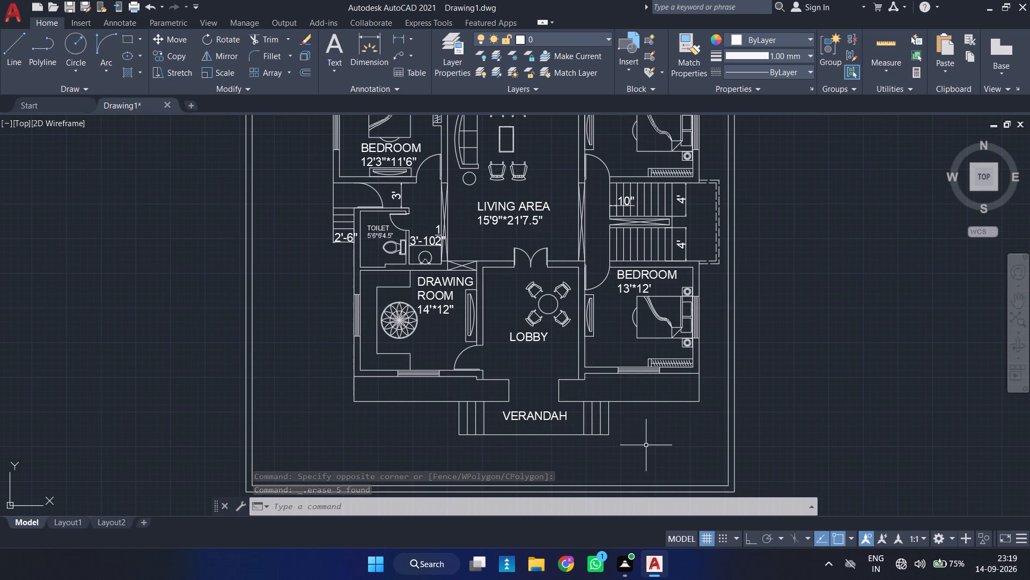
left_click(401, 38)
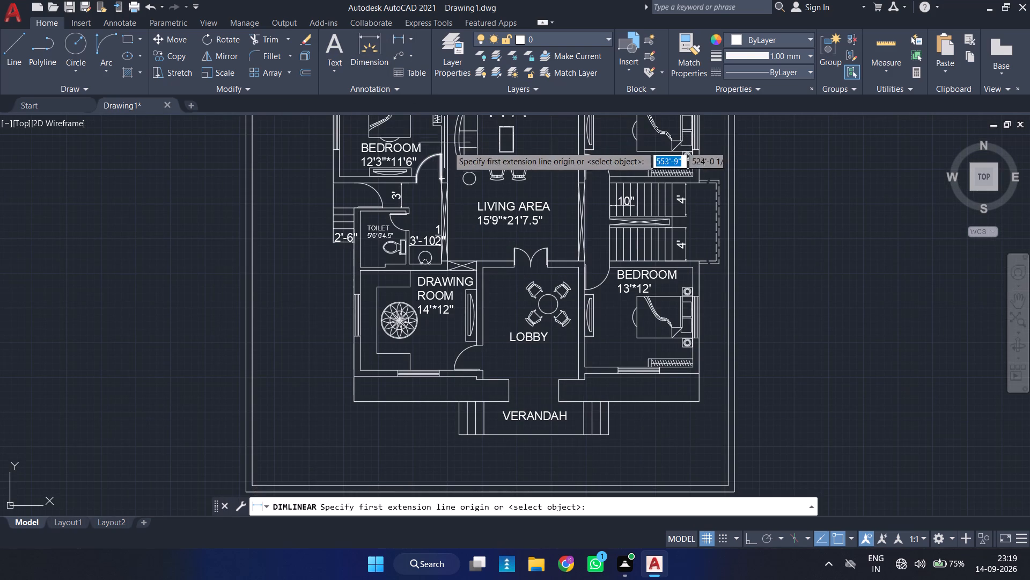
key("space")
middle_click_drag(489, 417, 480, 349)
scroll(471, 352, "up", 1)
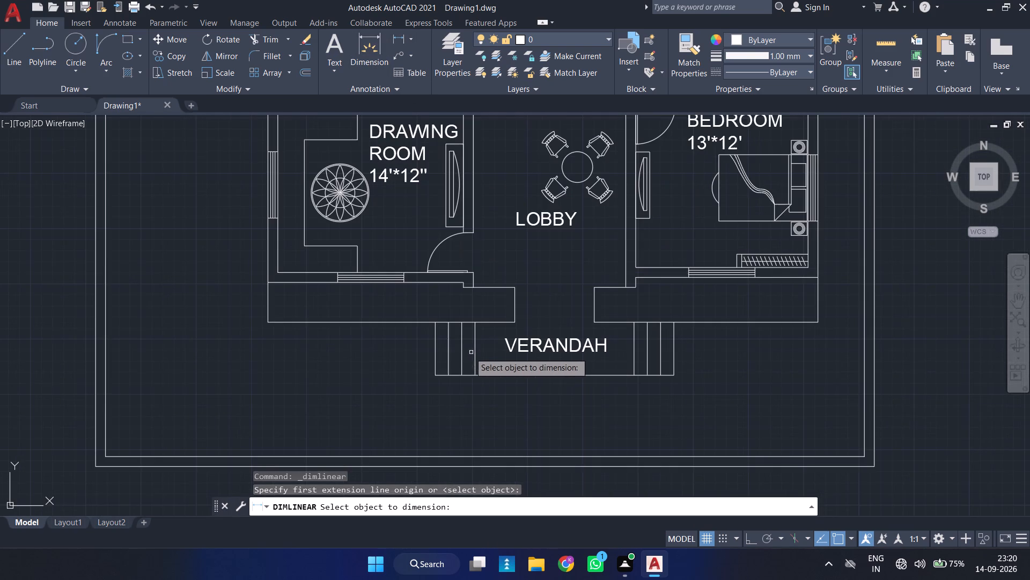
left_click(436, 349)
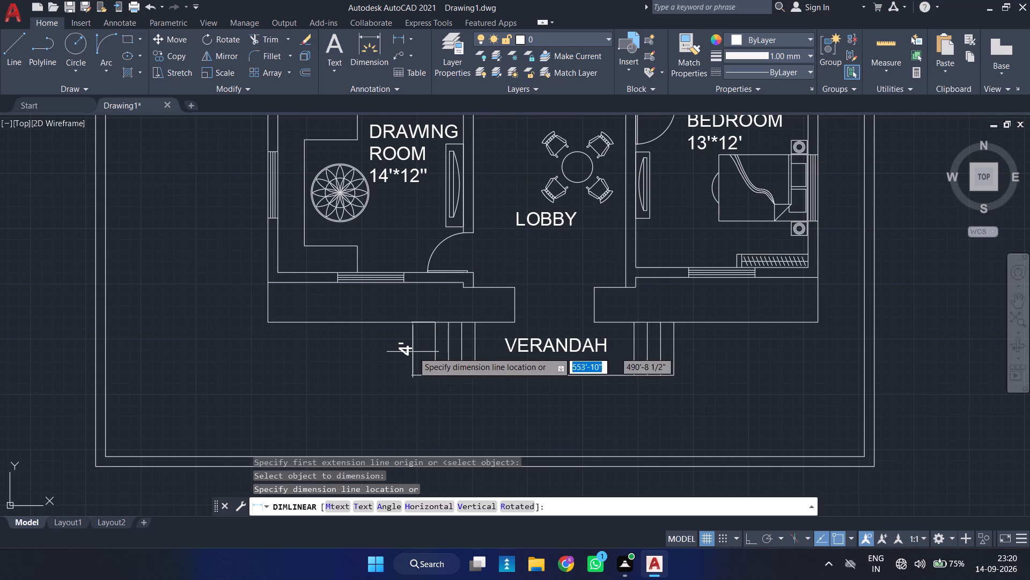
left_click(417, 352)
Add a horizontal linear dimension across the full front edge of the verandah and its steps, placed just below it.
key("space")
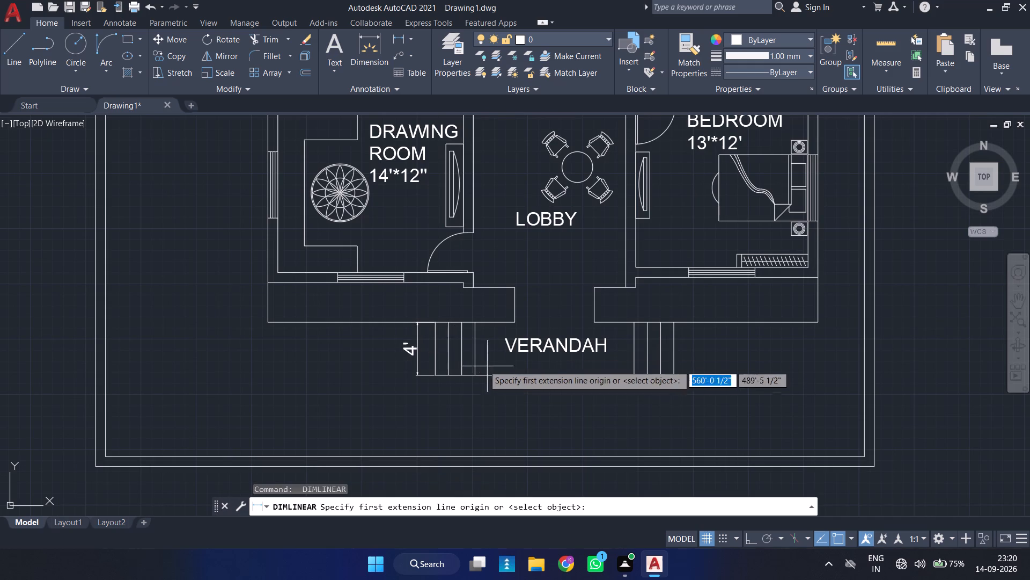
left_click(438, 376)
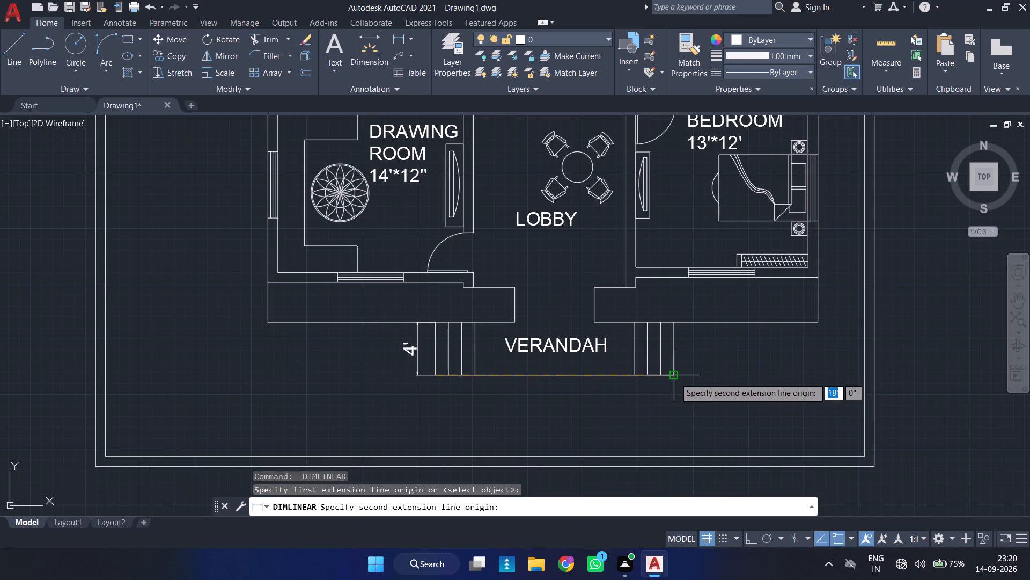
left_click(675, 378)
left_click(676, 397)
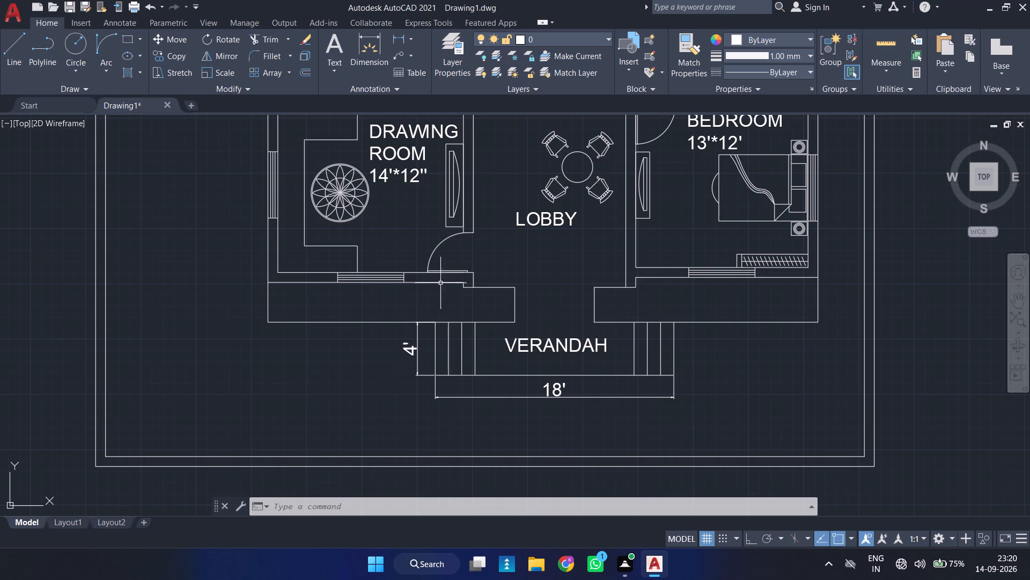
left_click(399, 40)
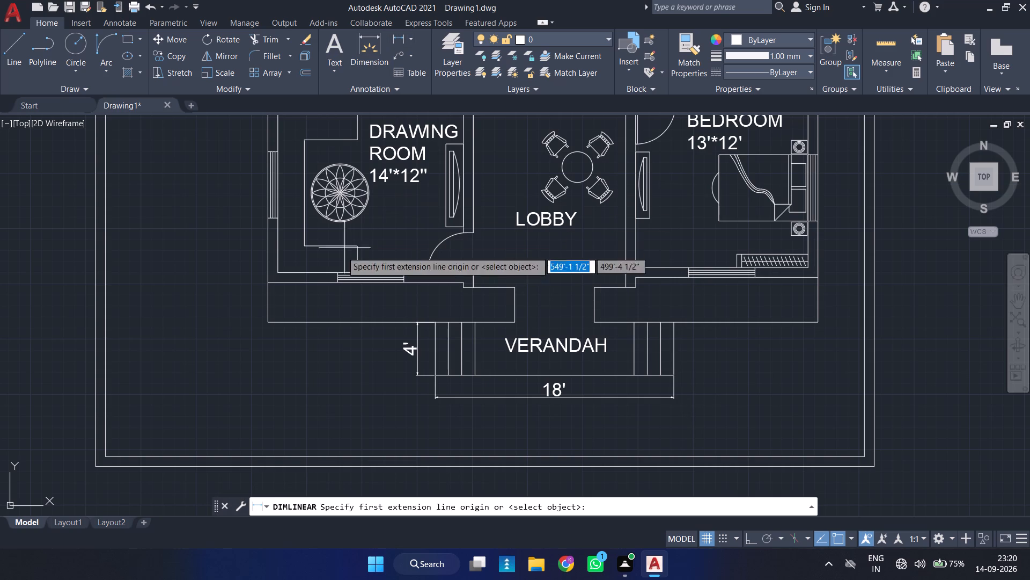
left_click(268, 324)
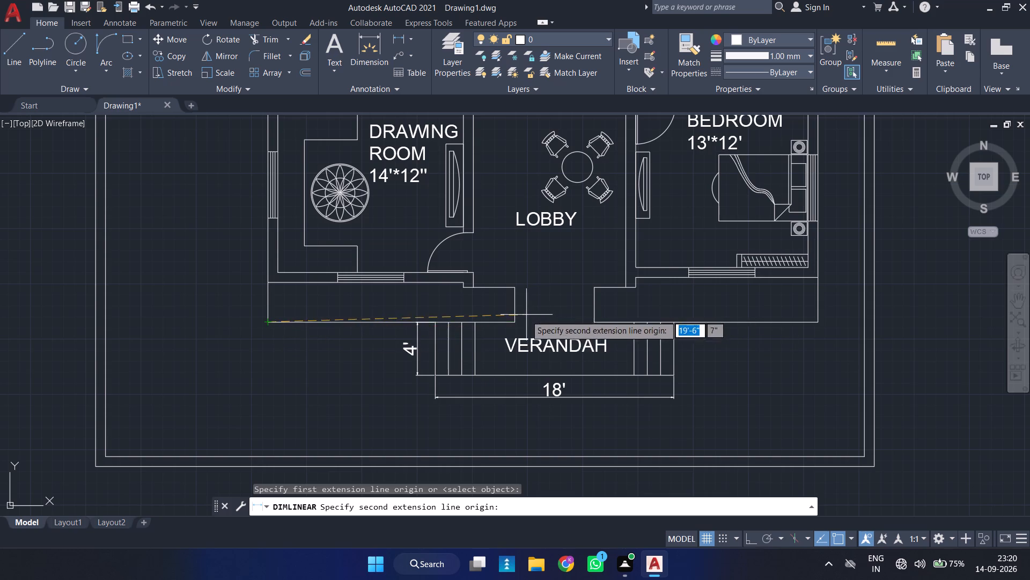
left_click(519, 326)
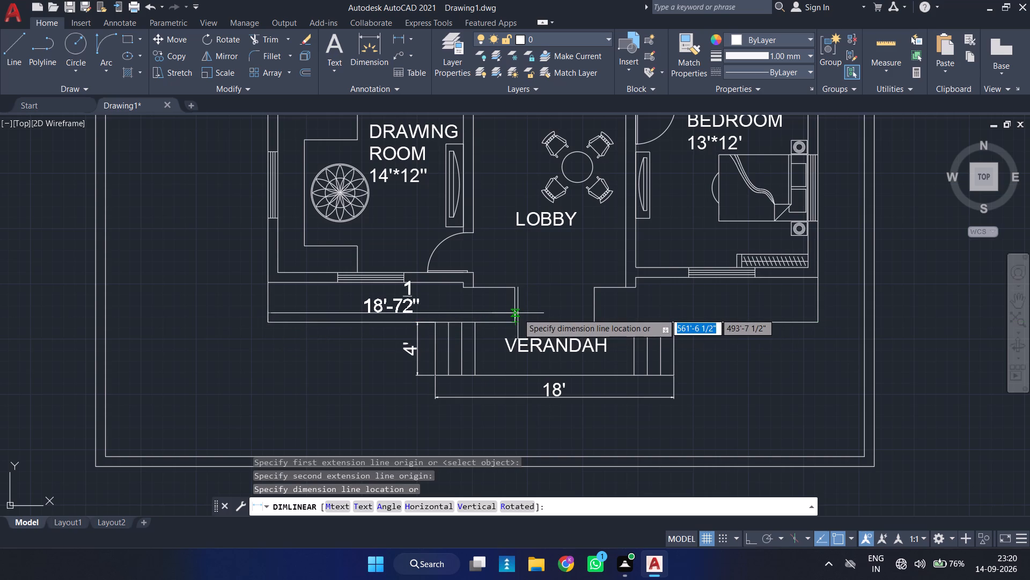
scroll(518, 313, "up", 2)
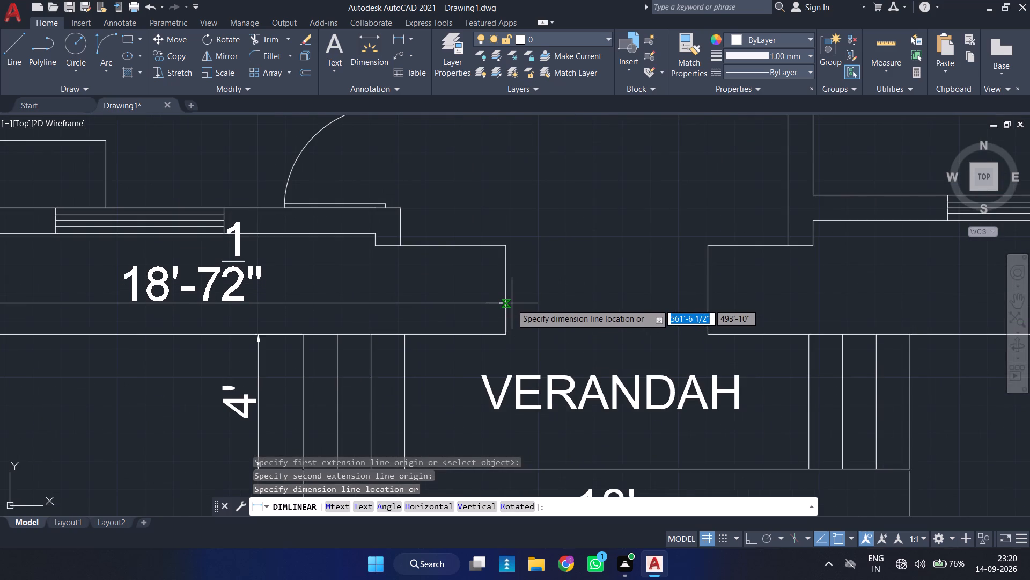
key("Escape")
Add a horizontal linear dimension across the entrance opening between the two front walls, between the LOBBY and VERANDAH labels.
scroll(572, 305, "down", 3)
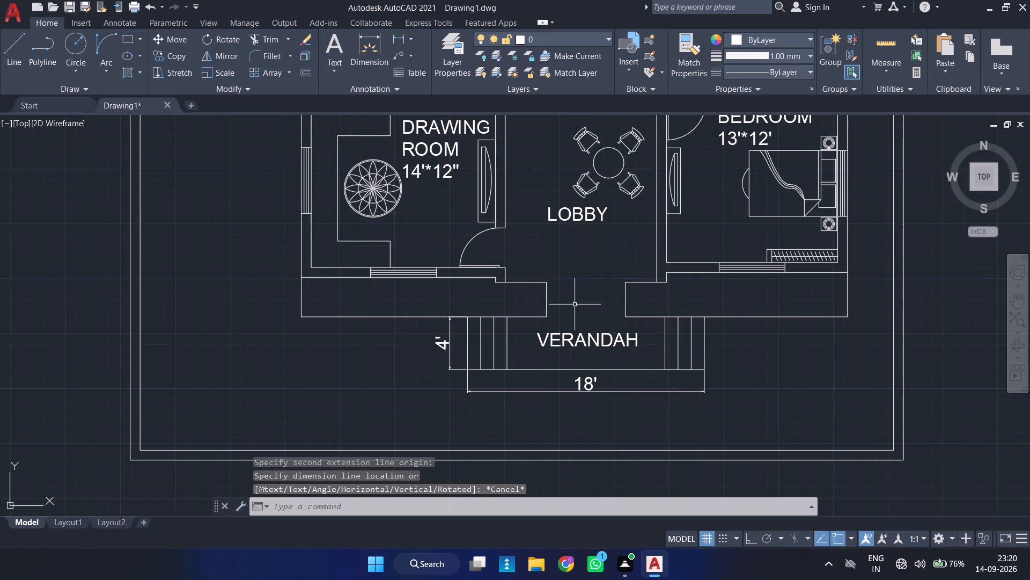
key("space")
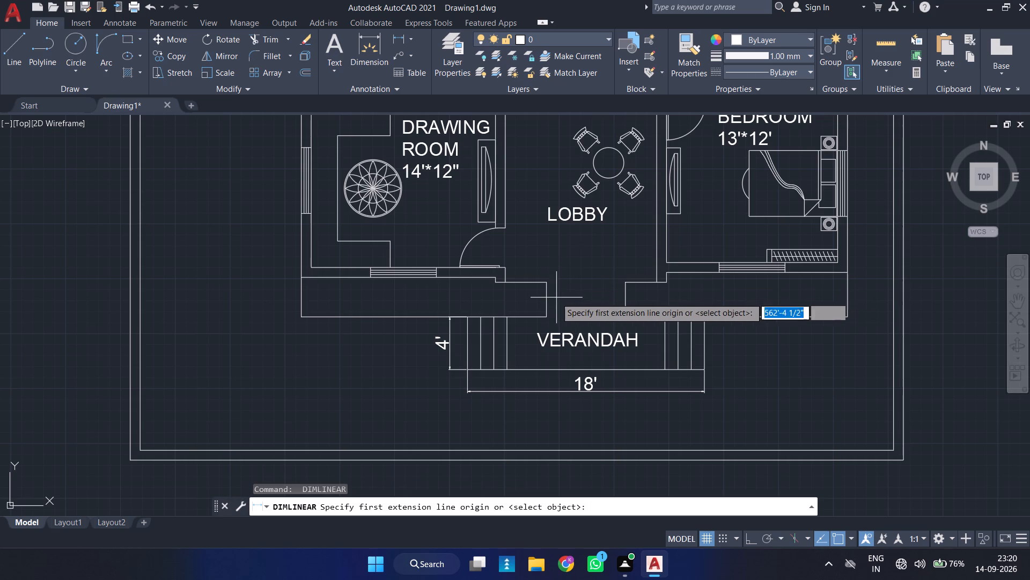
left_click(548, 299)
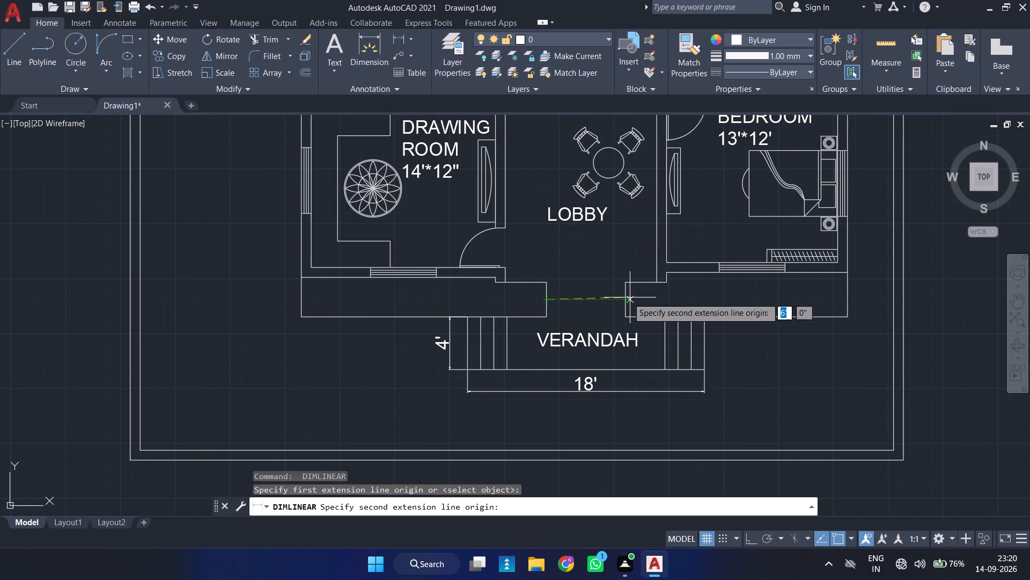
left_click(627, 299)
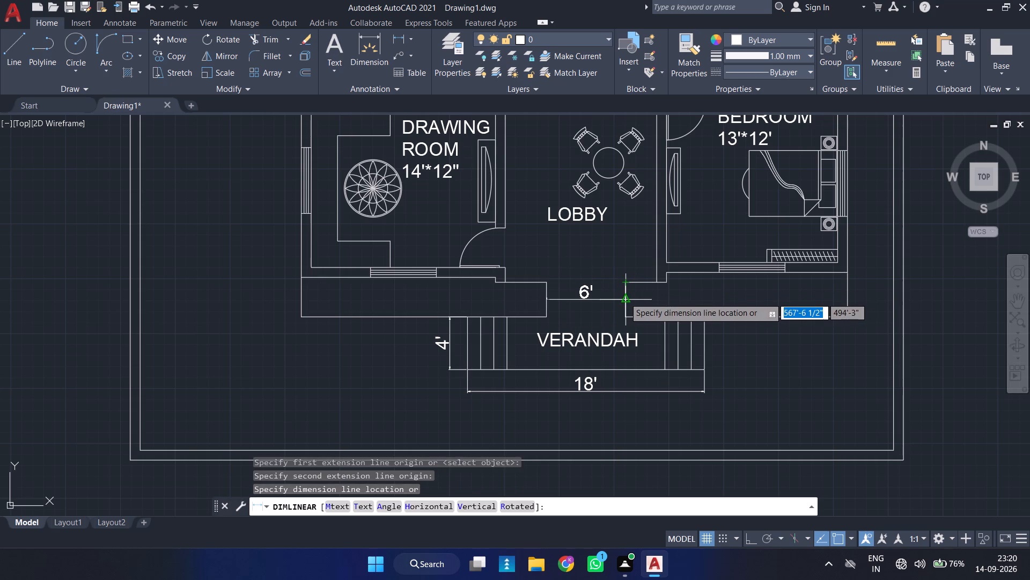
left_click(624, 298)
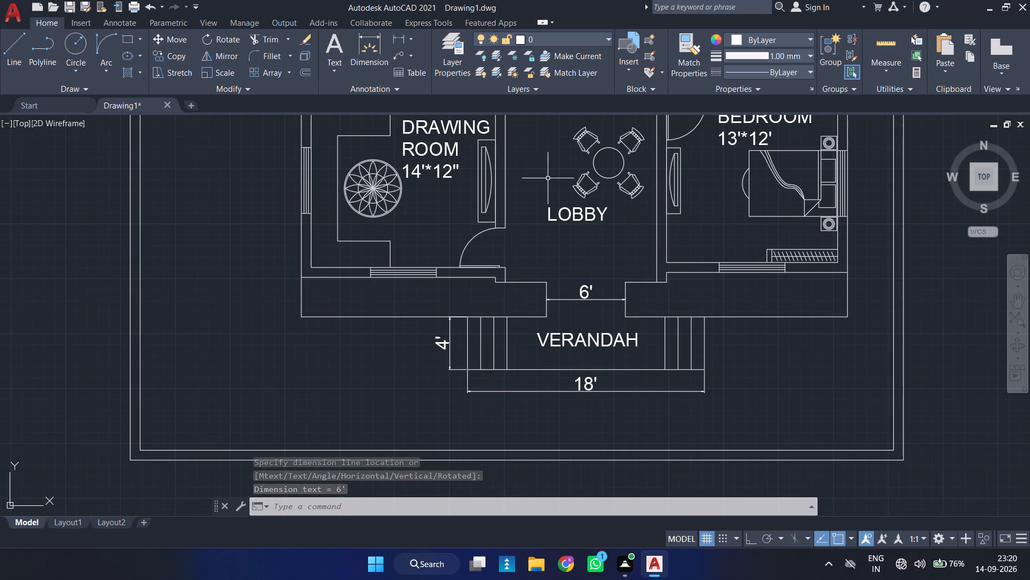
Add a vertical linear dimension from the front right corner of the verandah steps to the inner front boundary line.
scroll(554, 167, "down", 2)
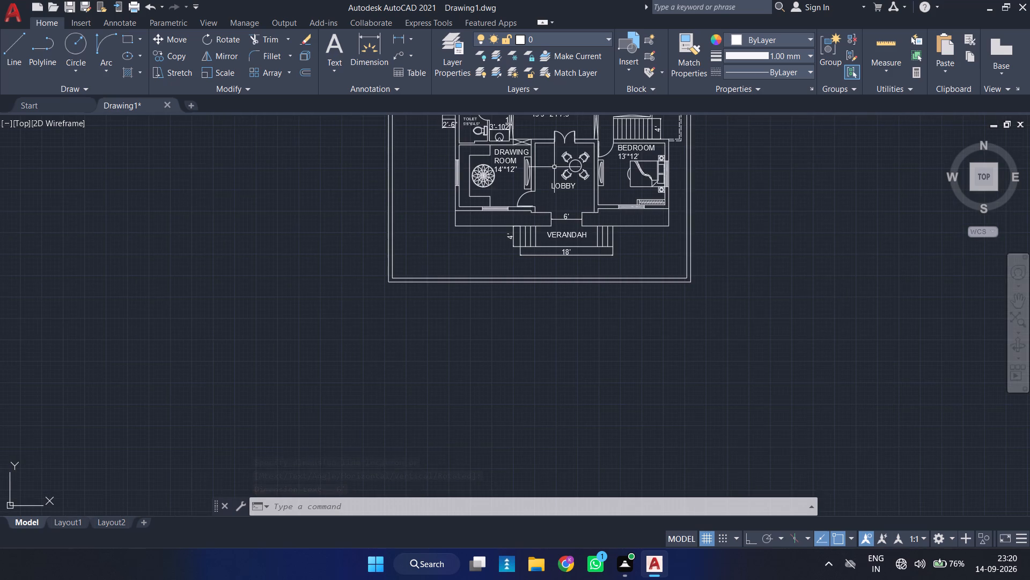
middle_click_drag(554, 167, 491, 216)
scroll(496, 284, "up", 2)
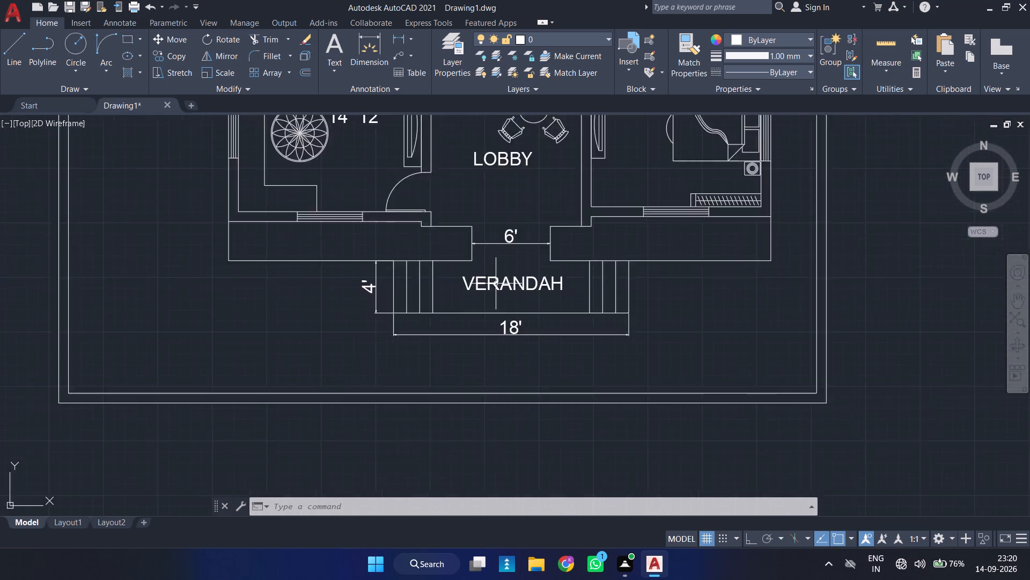
key("space")
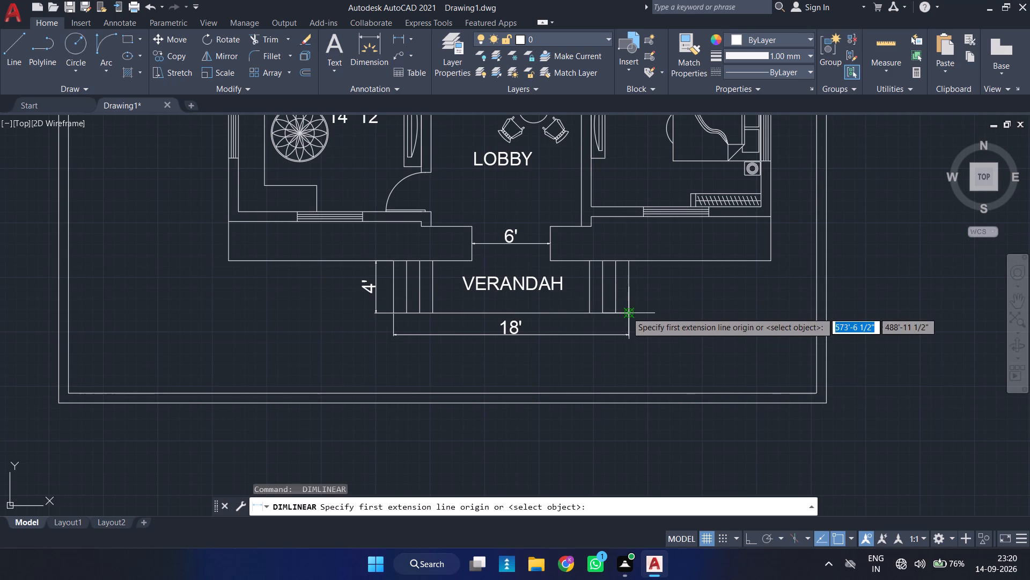
left_click(627, 312)
left_click(628, 394)
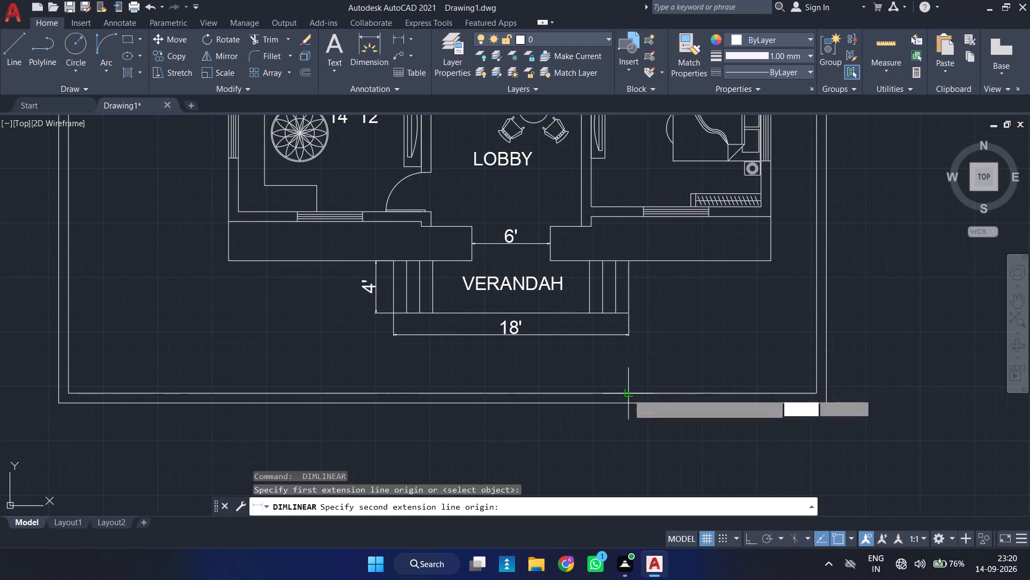
left_click(672, 394)
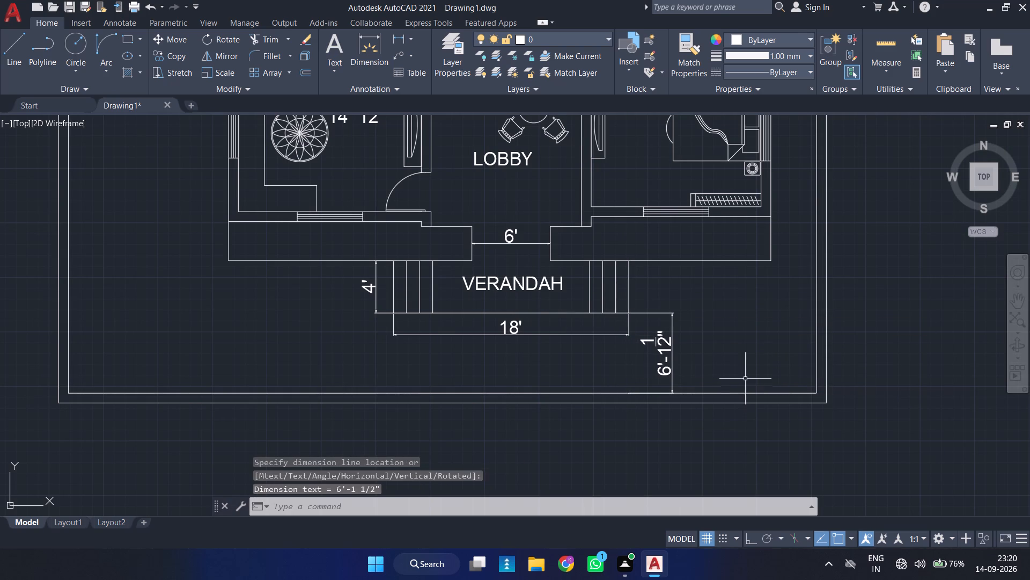
key("Escape")
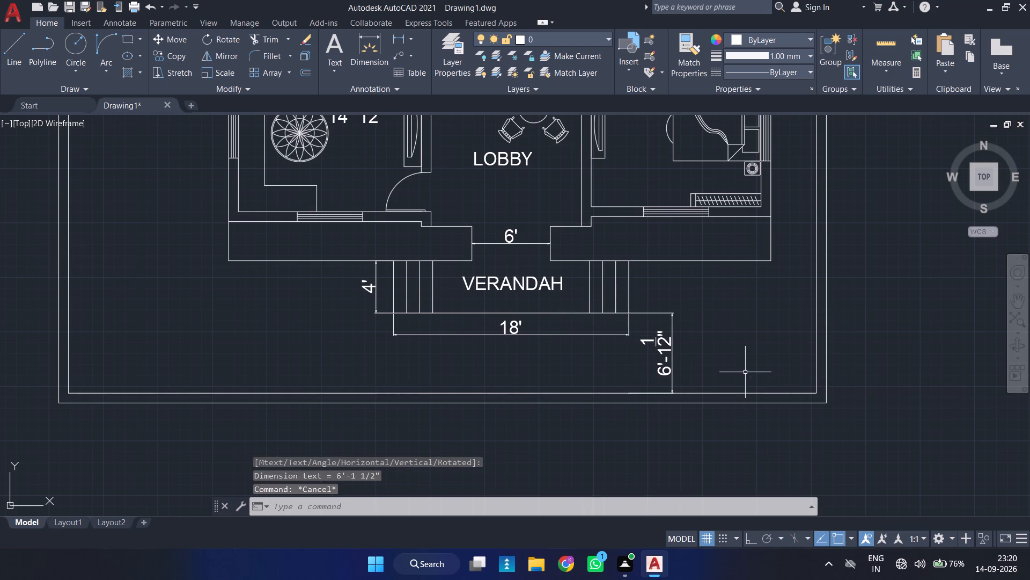
Add a horizontal linear dimension from the kitchen's outer top right corner to the inner line of the right boundary.
scroll(747, 351, "down", 2)
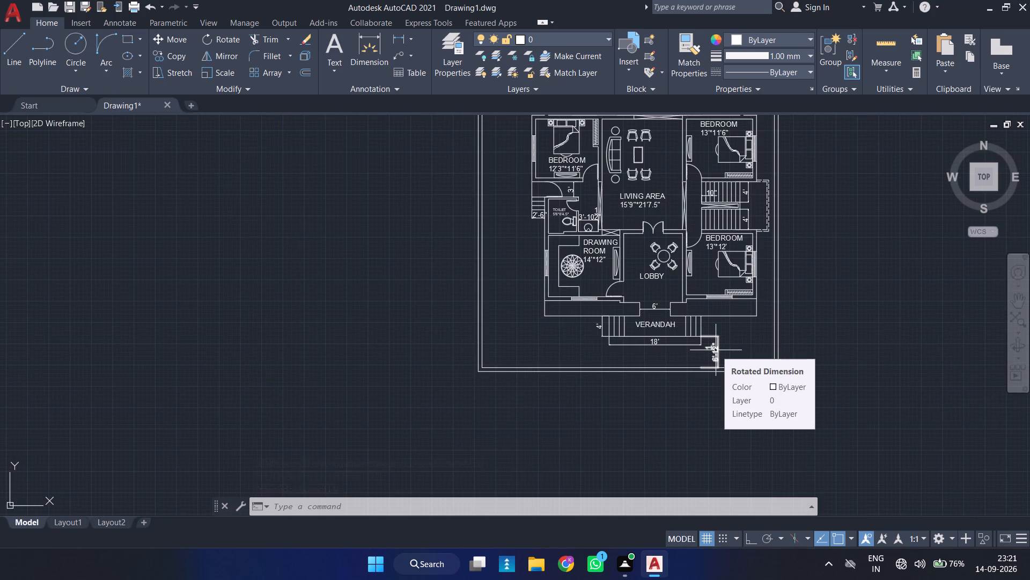
middle_click_drag(729, 330, 588, 455)
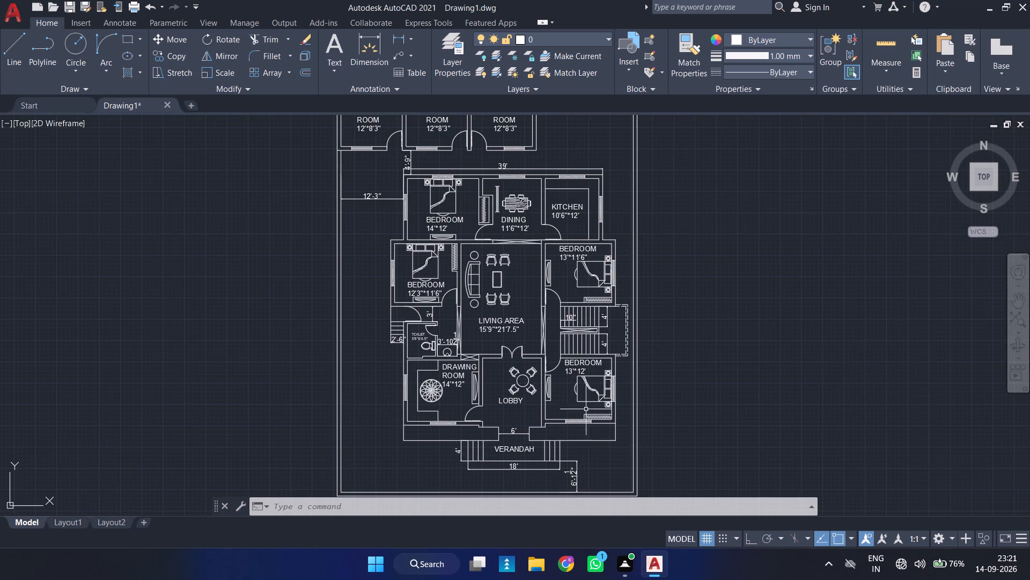
middle_click_drag(618, 224, 561, 337)
scroll(550, 325, "up", 2)
key("space")
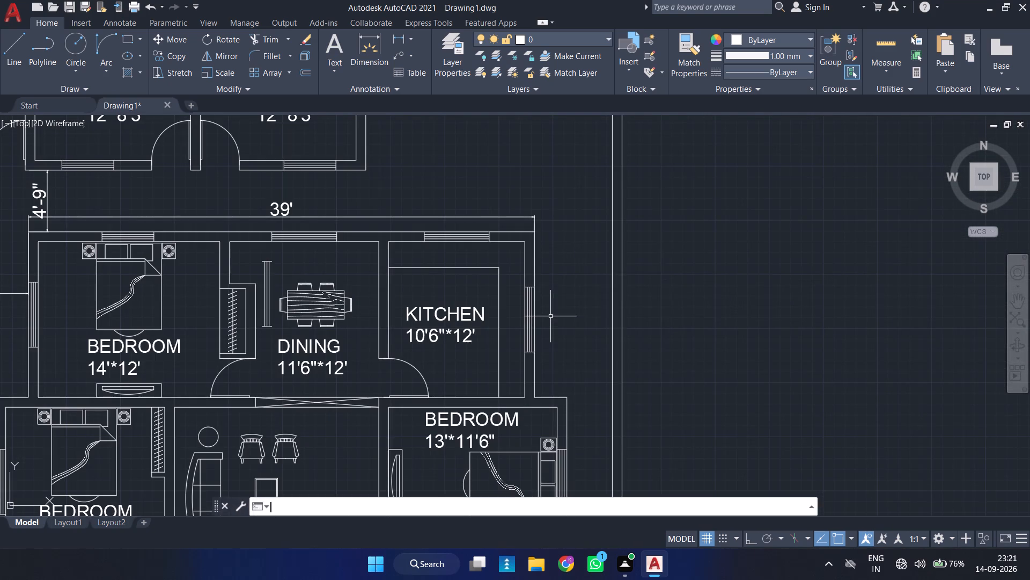
left_click(534, 233)
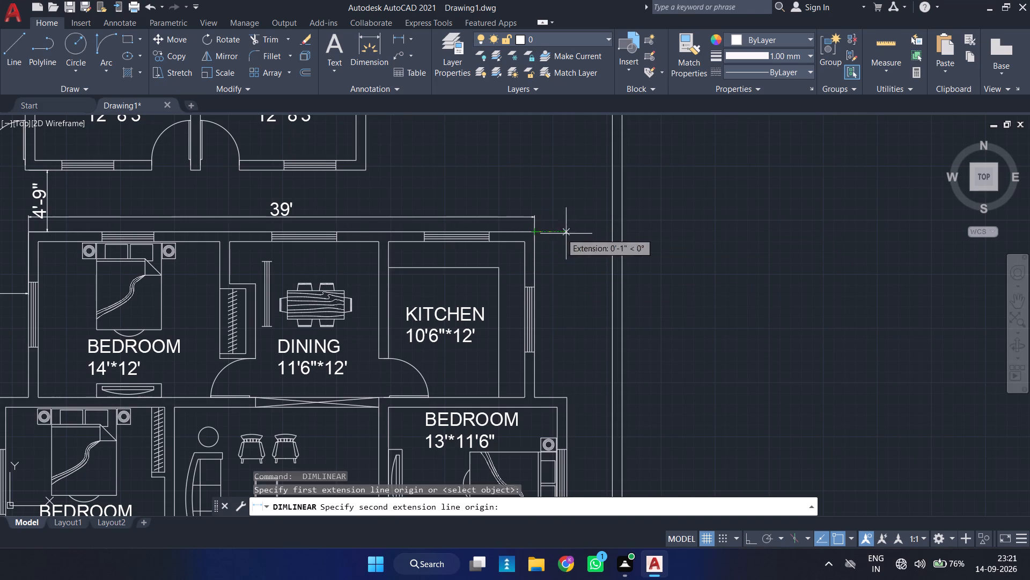
left_click(613, 233)
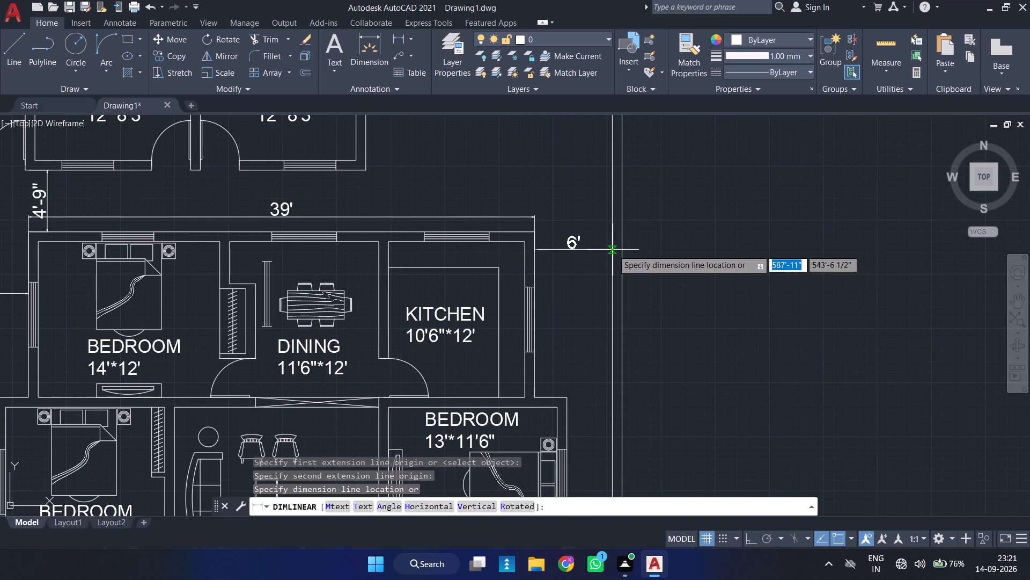
left_click(613, 250)
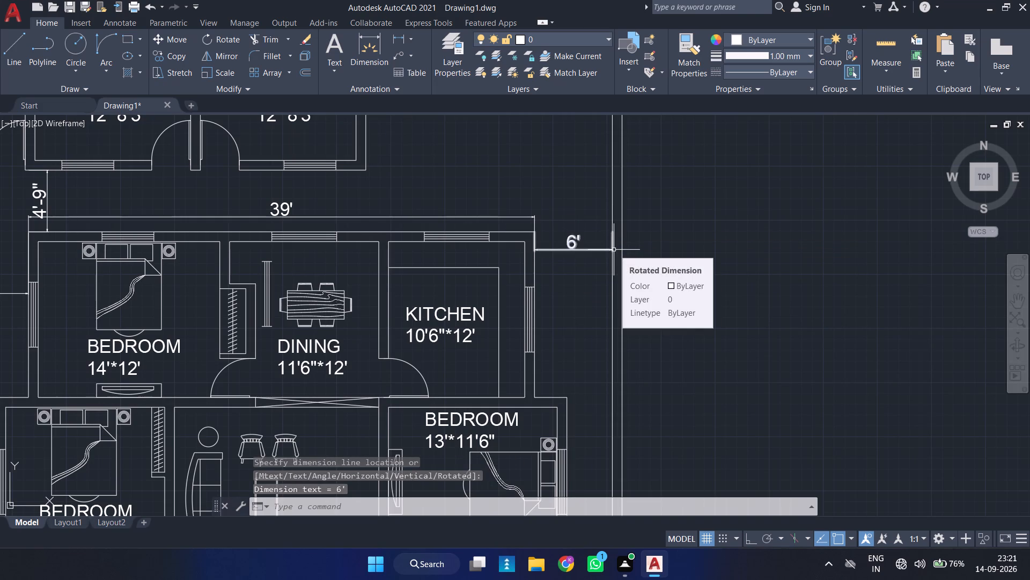
Add a horizontal linear dimension from the outer top right corner of the 13'*11'6" bedroom to the inner right boundary line.
key("space")
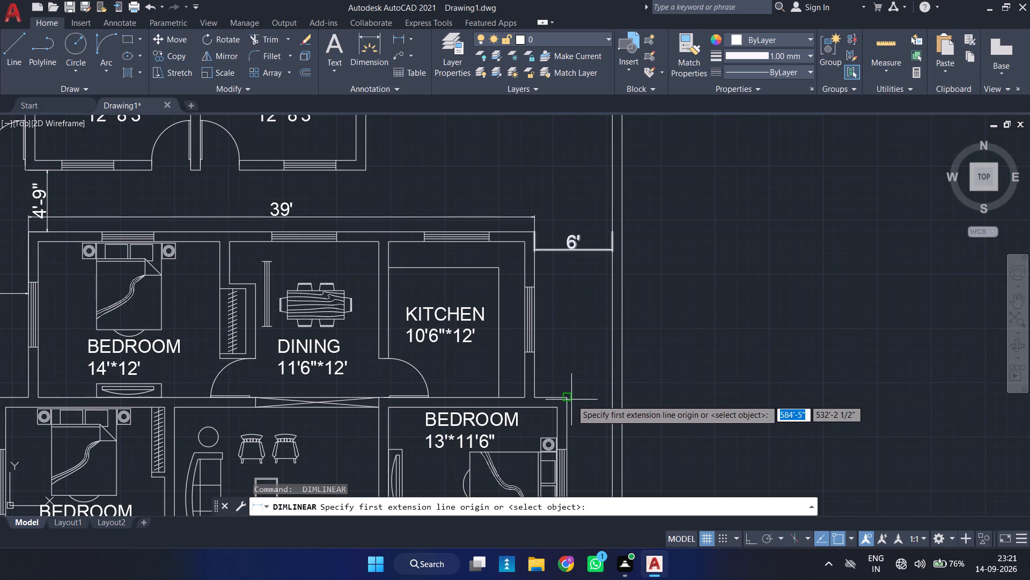
left_click(569, 399)
left_click(612, 395)
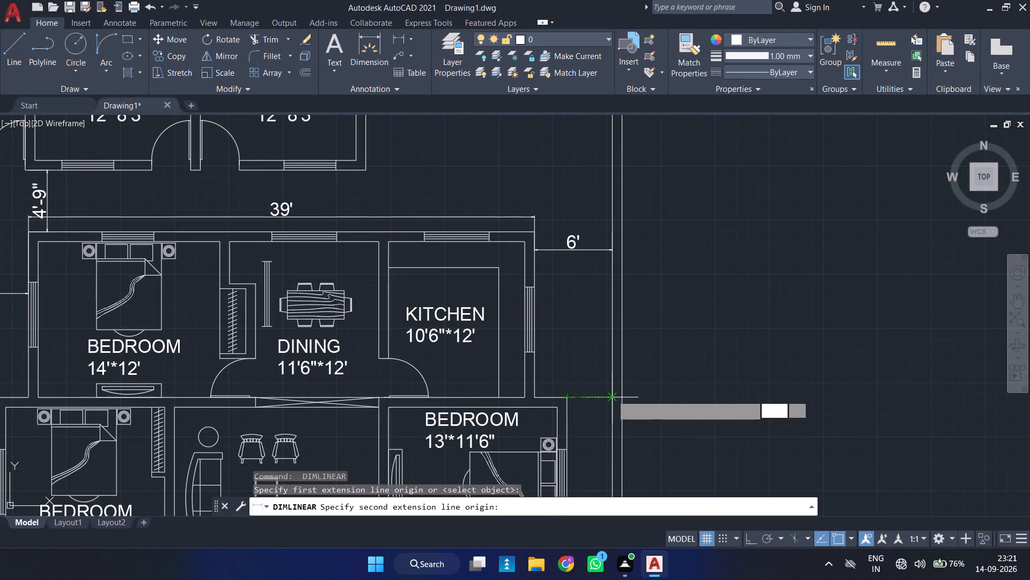
left_click(616, 410)
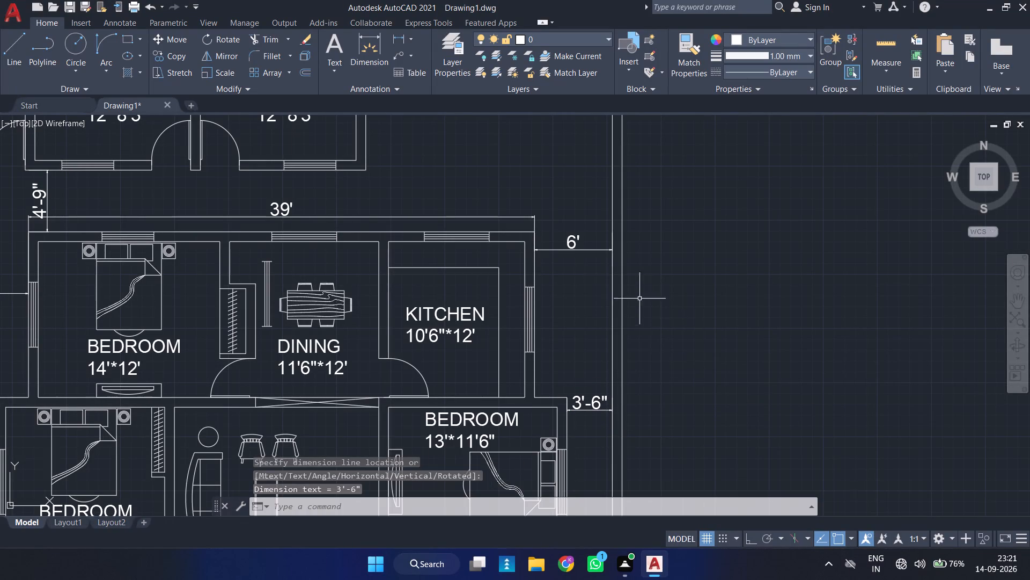
Shift the dimension line between the kitchen corner and the right boundary slightly up, closer to the corner's level.
left_click(577, 243)
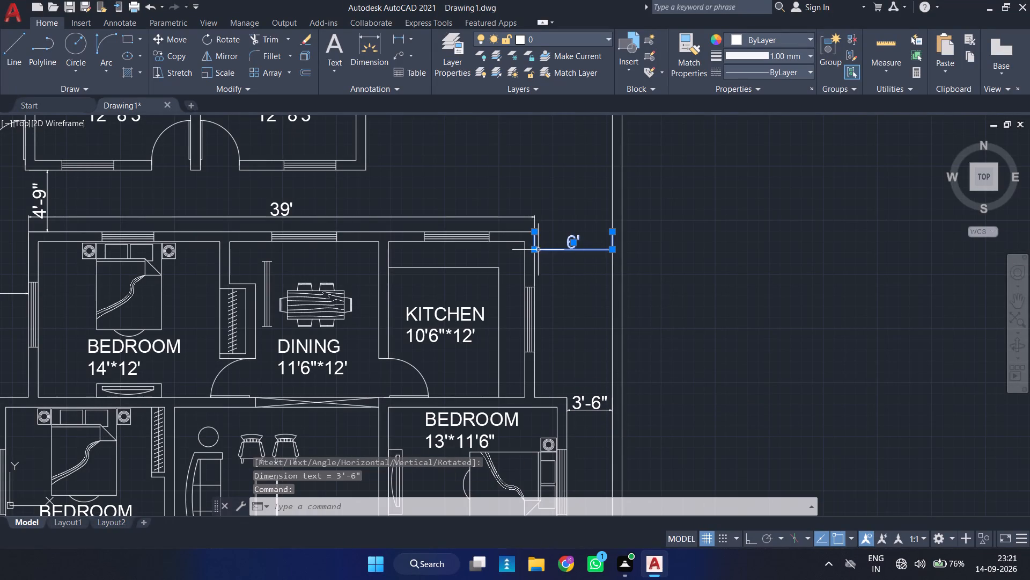
left_click(536, 250)
left_click(536, 238)
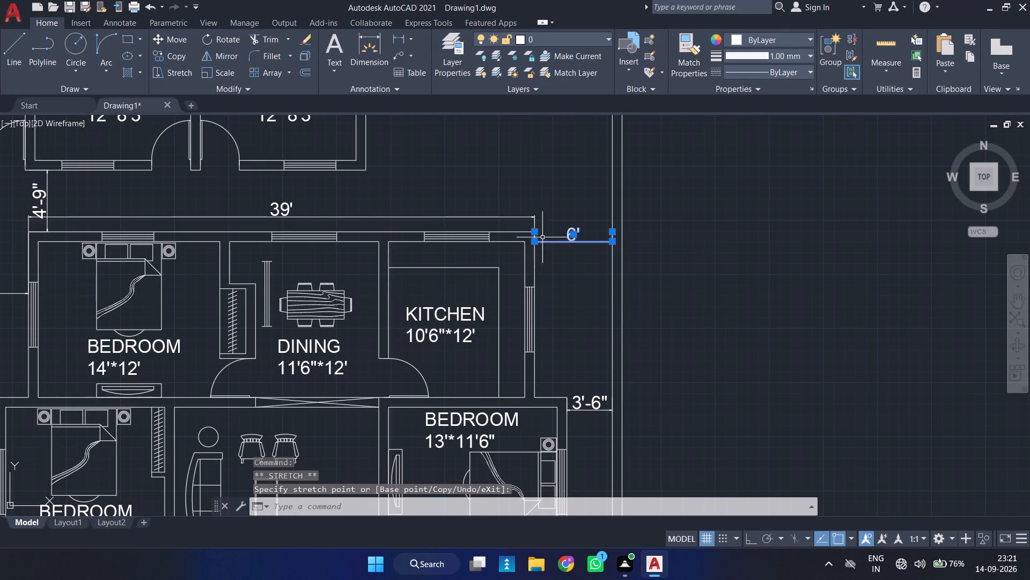
scroll(571, 236, "up", 2)
key("Escape")
key("Escape")
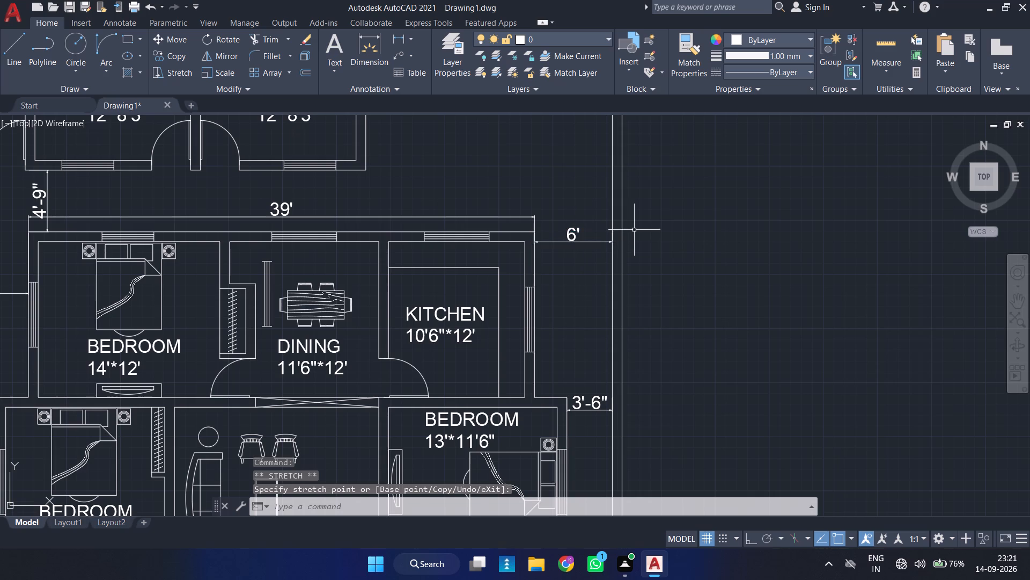
Add a horizontal linear dimension from the outer top left corner of the 12'3"*11'6" bedroom to the inner left boundary line.
scroll(679, 220, "down", 3)
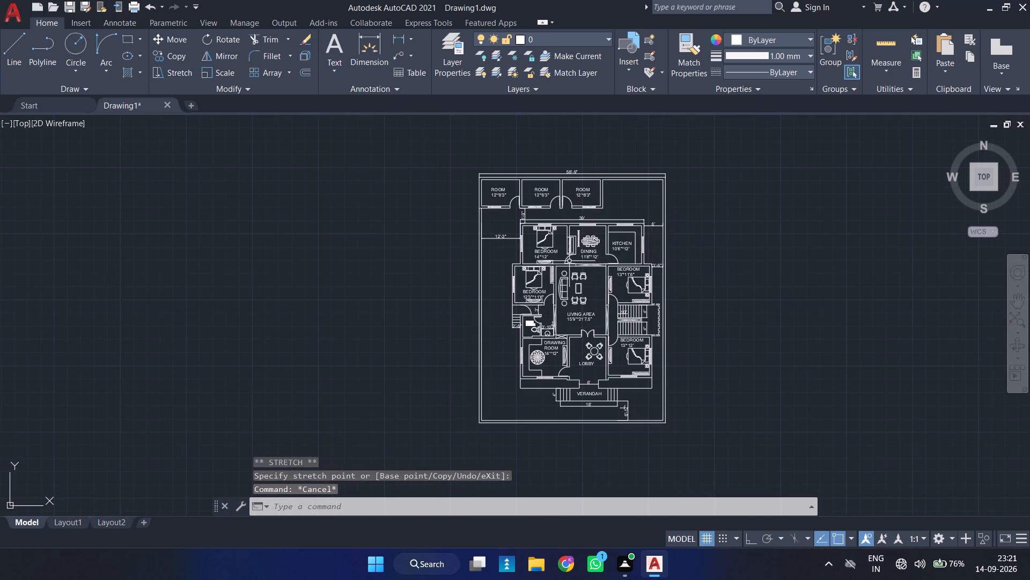
scroll(502, 270, "up", 2)
key("space")
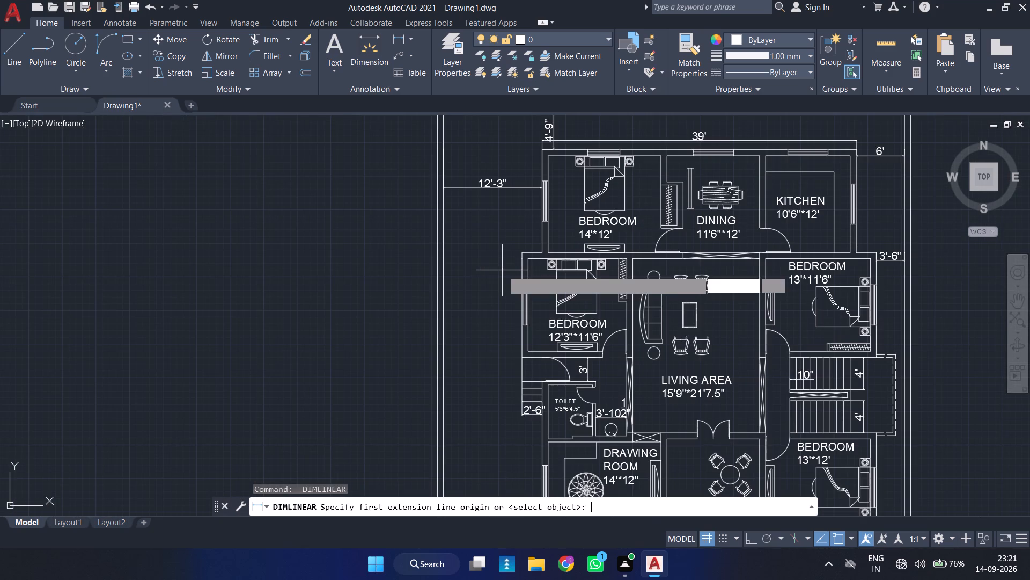
left_click(520, 252)
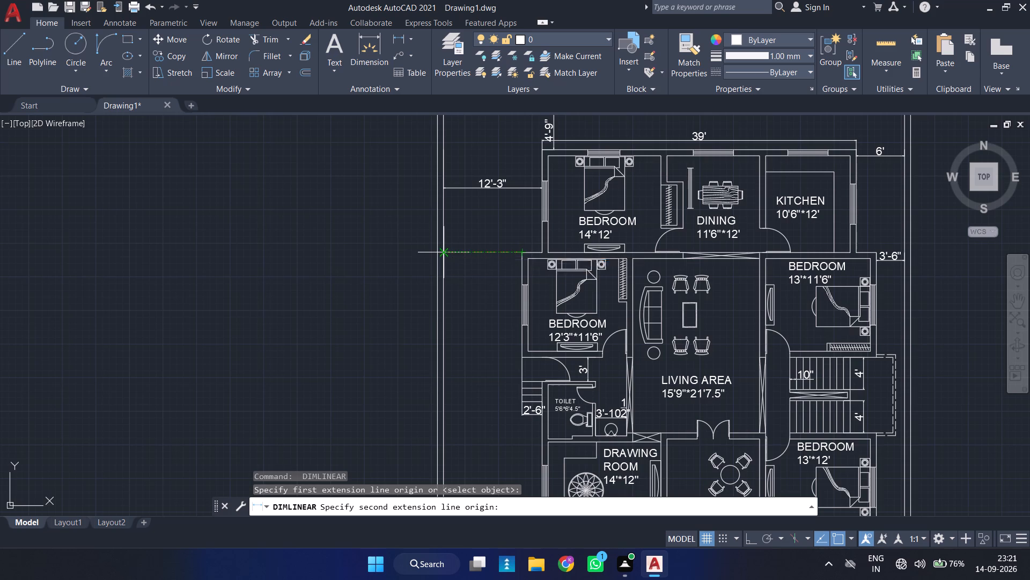
left_click(443, 251)
left_click(445, 269)
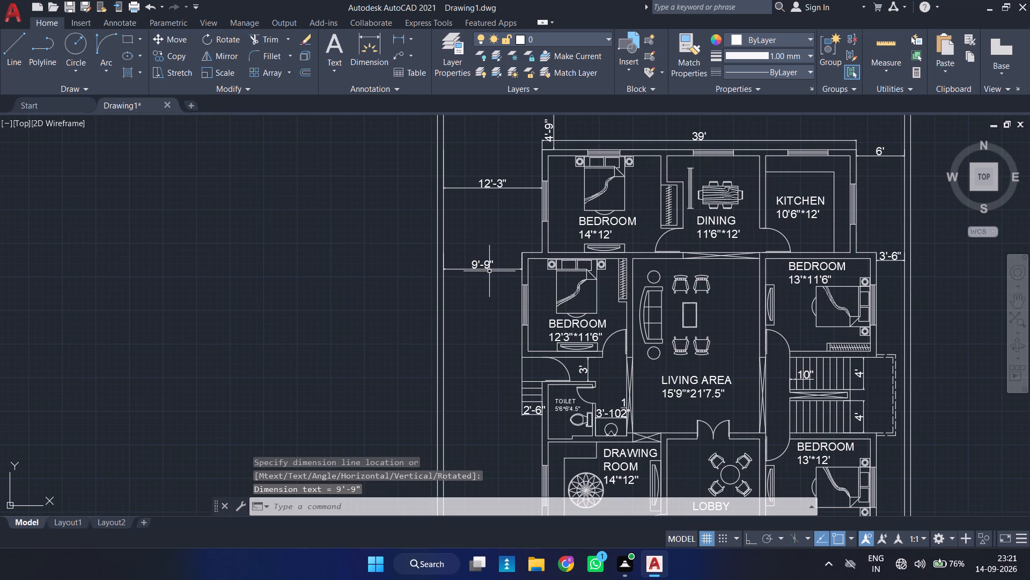
Insert a Vehicles - Imperial block outside the plan's left boundary and set it to the Sports Car (Top) view.
key("ctrl+3")
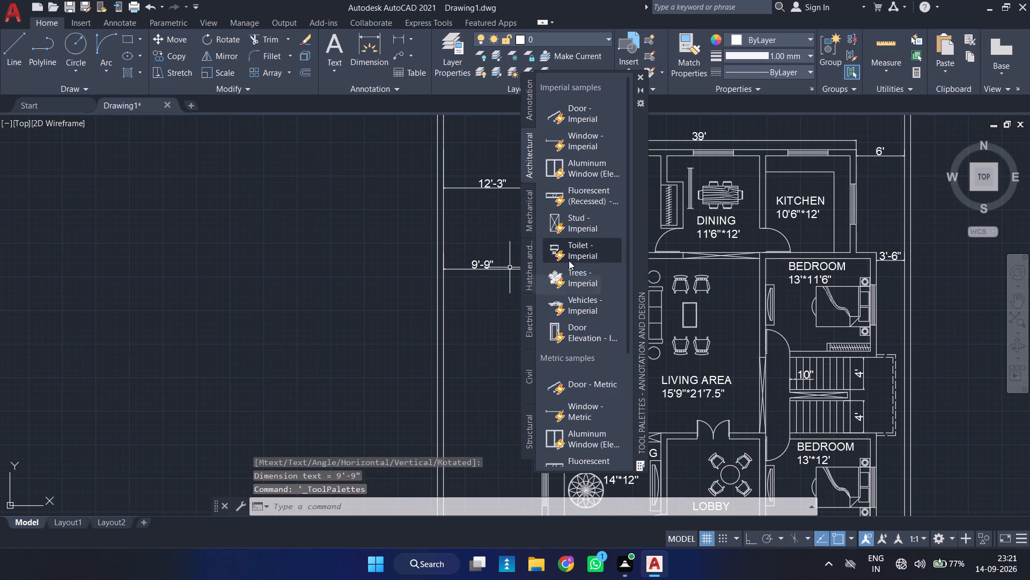
left_click_drag(594, 314, 350, 325)
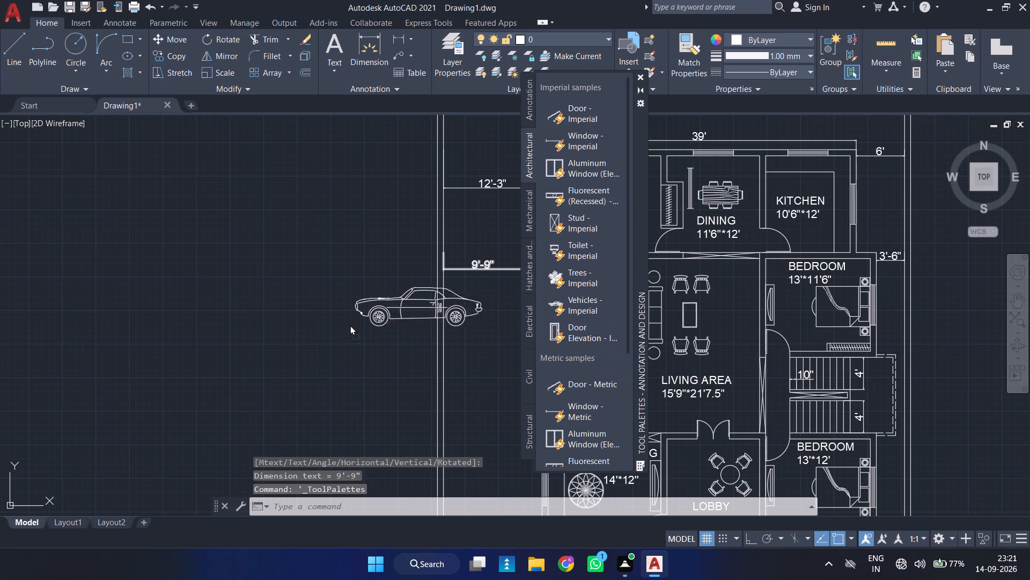
left_click_drag(350, 325, 227, 298)
left_click(246, 274)
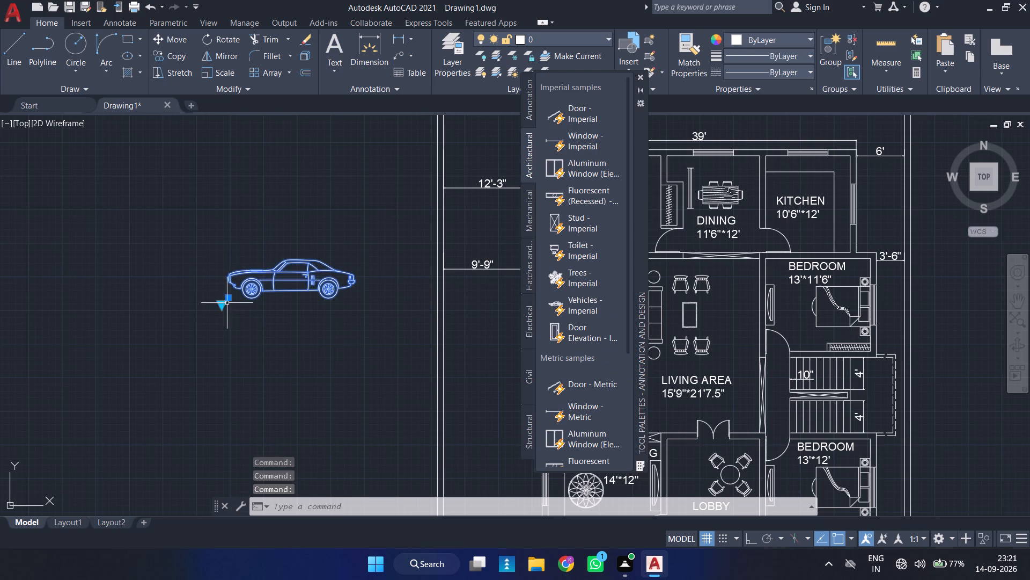
left_click(222, 303)
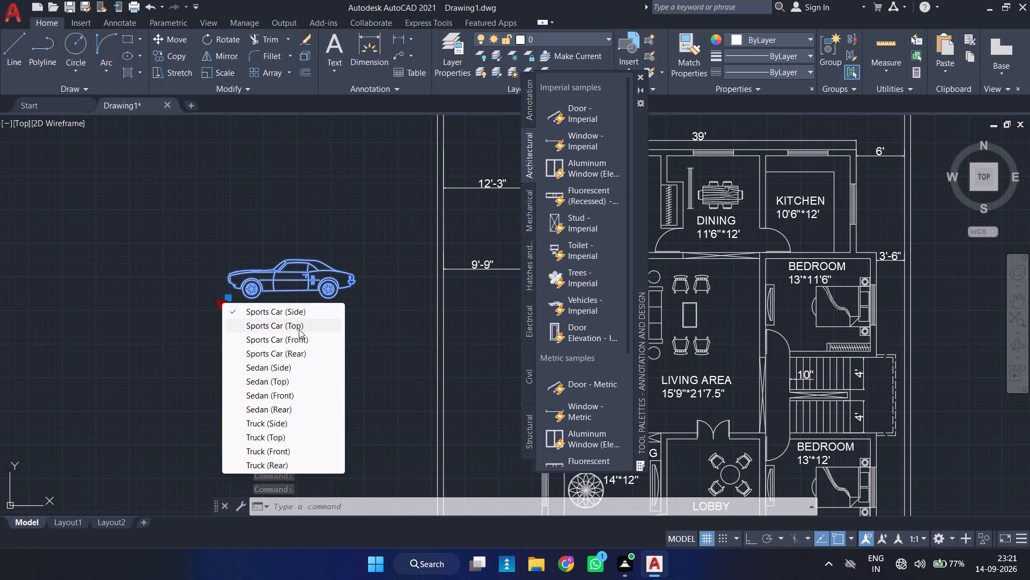
left_click(299, 329)
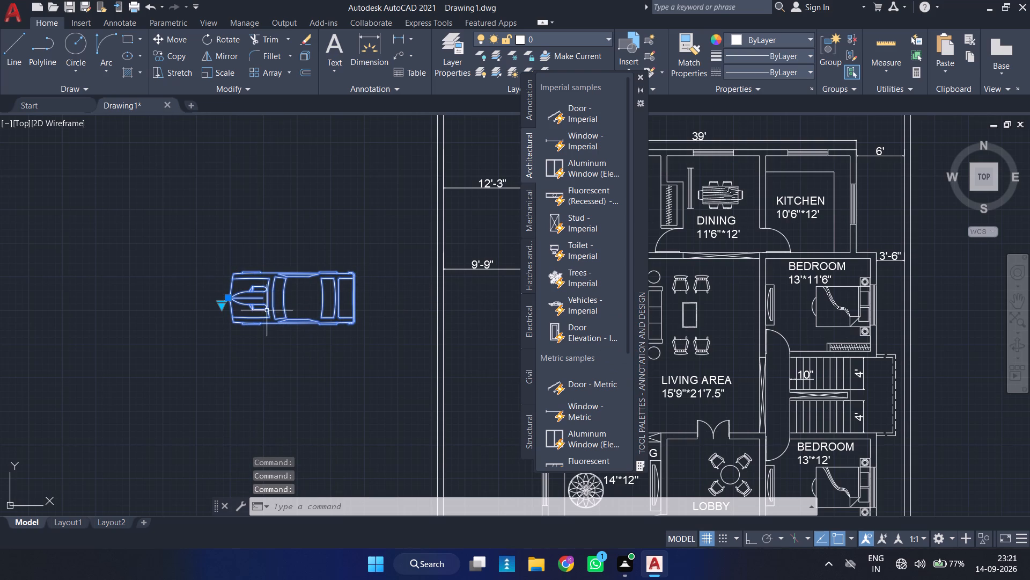
Rotate the sports car a quarter turn clockwise about its nose, with Ortho on, so its front faces up.
type("RO")
key("Return")
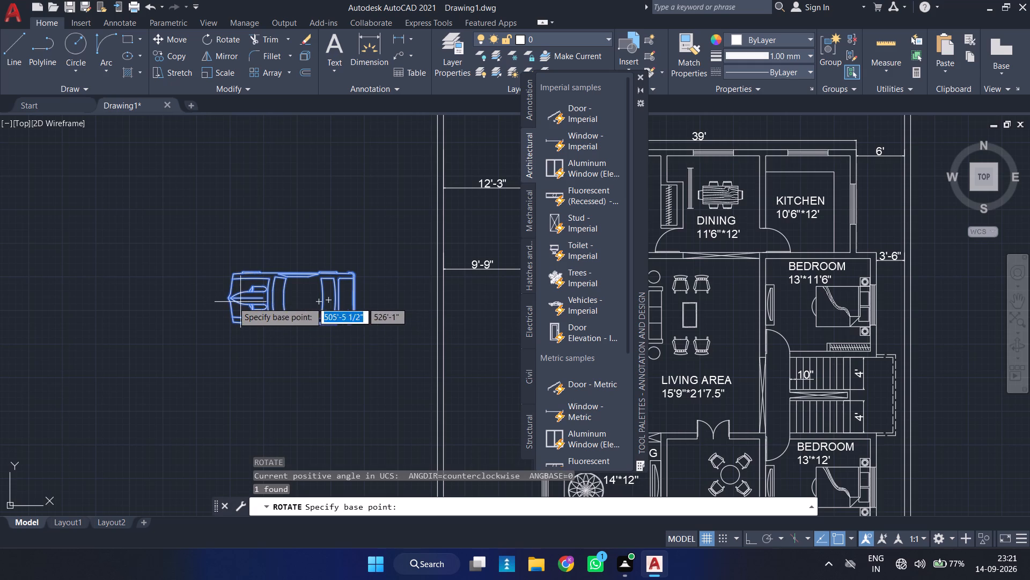
scroll(228, 299, "up", 2)
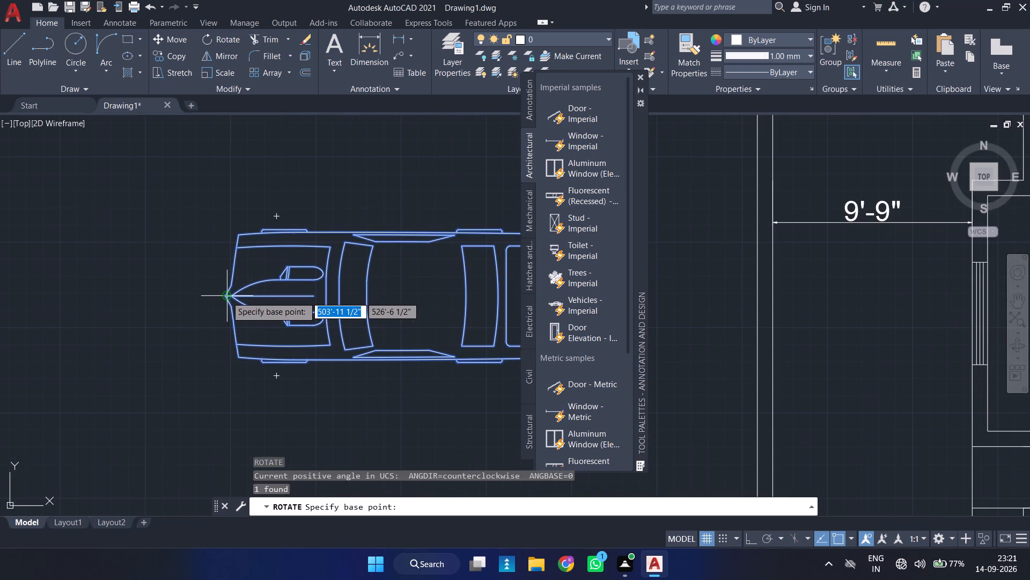
left_click(226, 296)
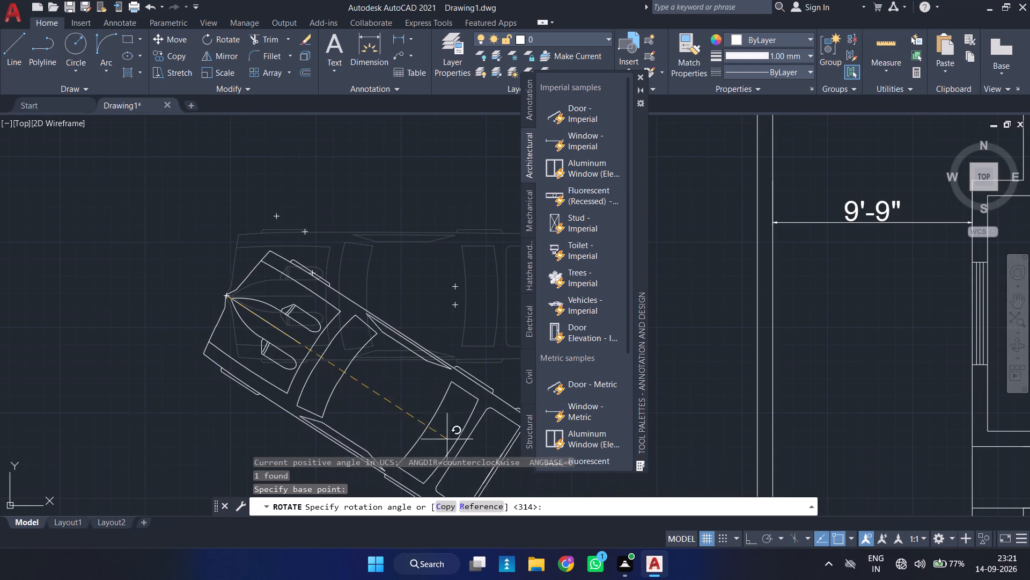
left_click(751, 538)
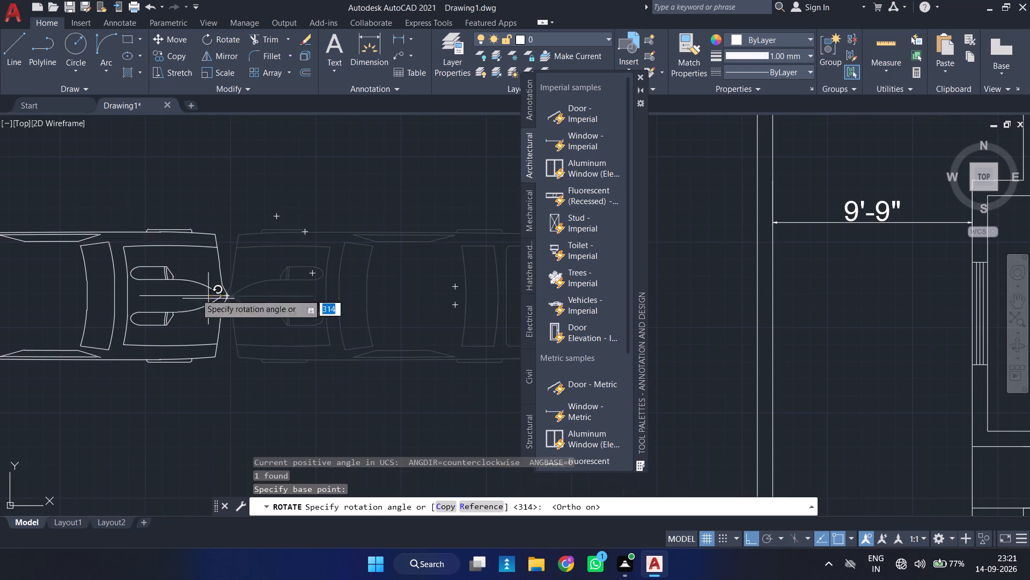
left_click(236, 377)
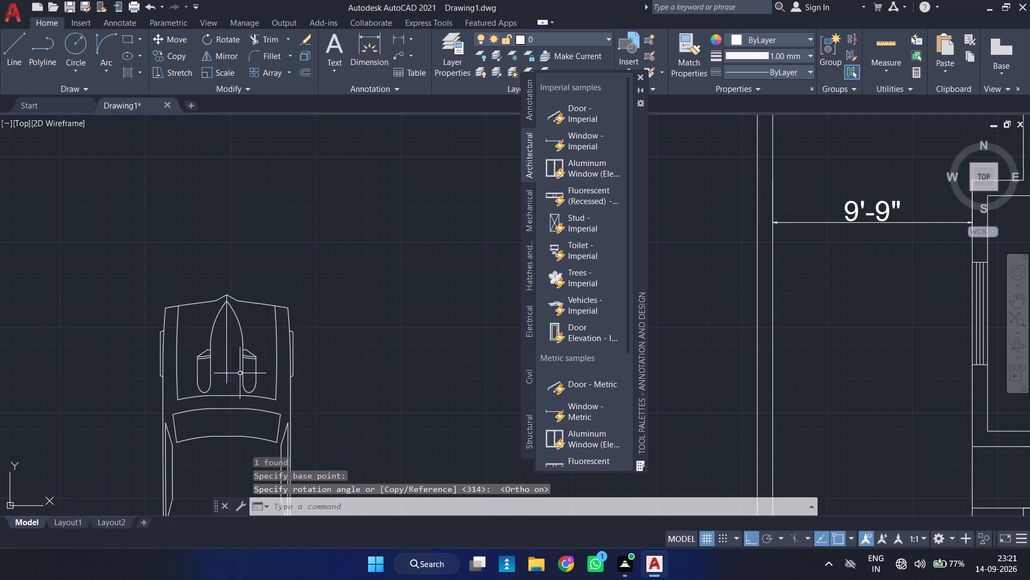
Move the sports car horizontally into the side passage between the left boundary and the 12'3"*11'6" bedroom.
scroll(300, 337, "down", 3)
middle_click_drag(342, 373, 311, 300)
scroll(288, 300, "up", 2)
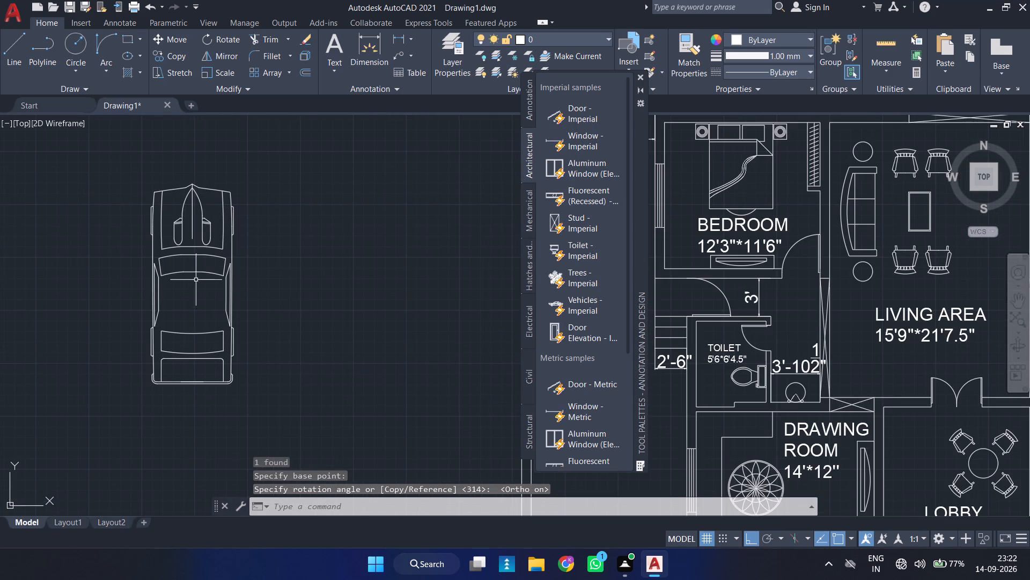
left_click(208, 264)
left_click(185, 263)
left_click(185, 245)
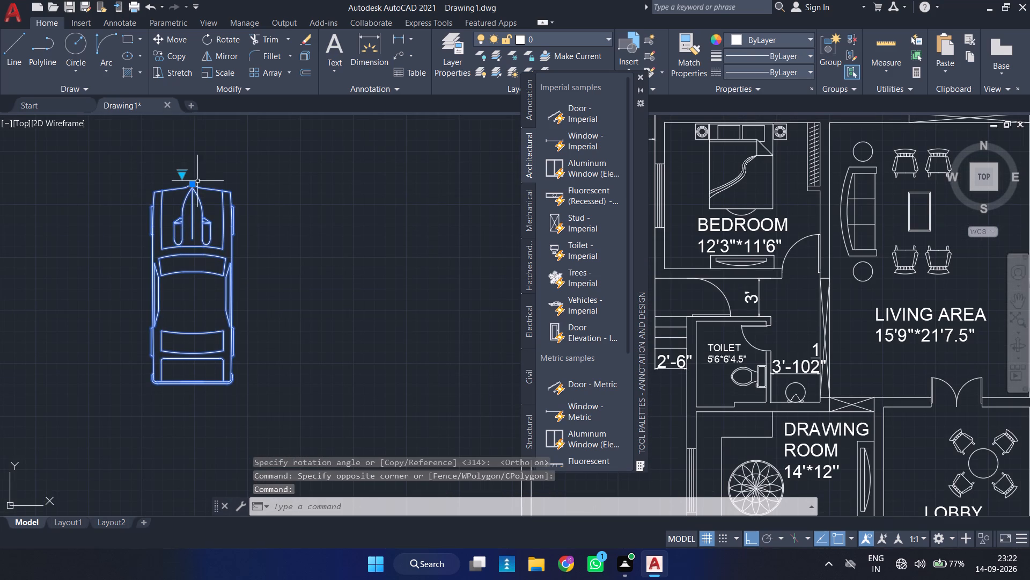
left_click(187, 184)
left_click(194, 184)
scroll(320, 244, "down", 3)
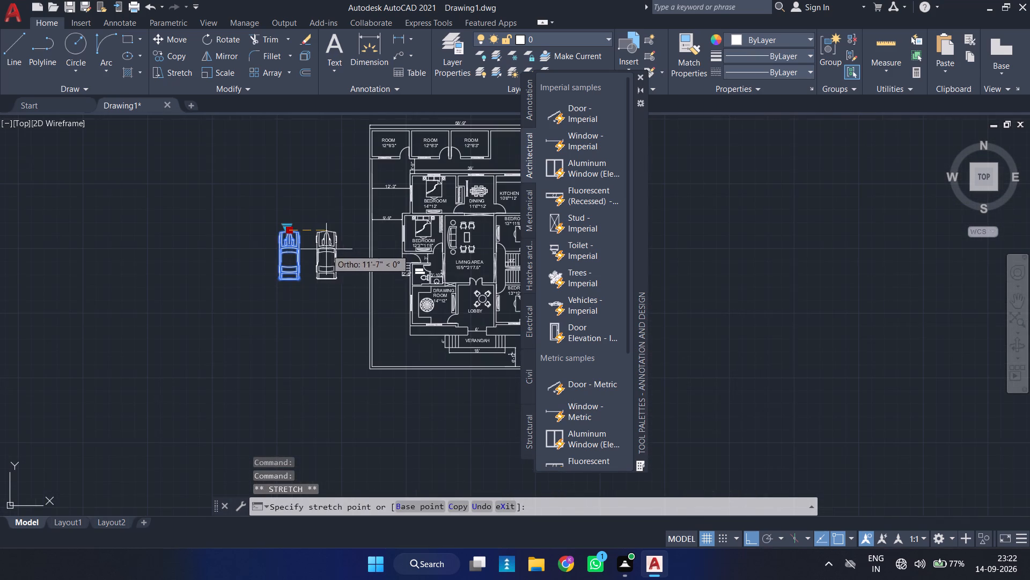
scroll(388, 266, "up", 1)
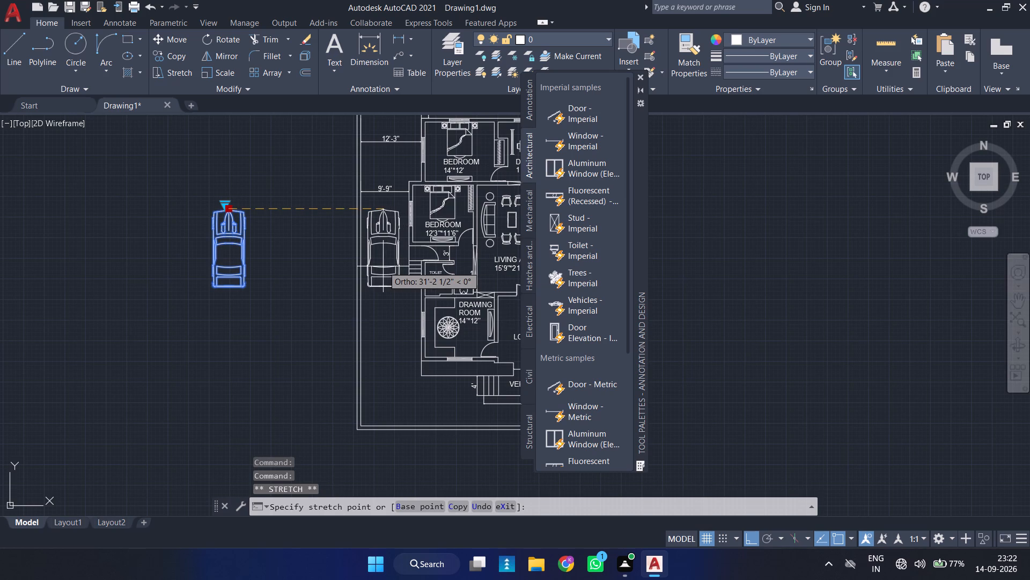
scroll(387, 266, "up", 1)
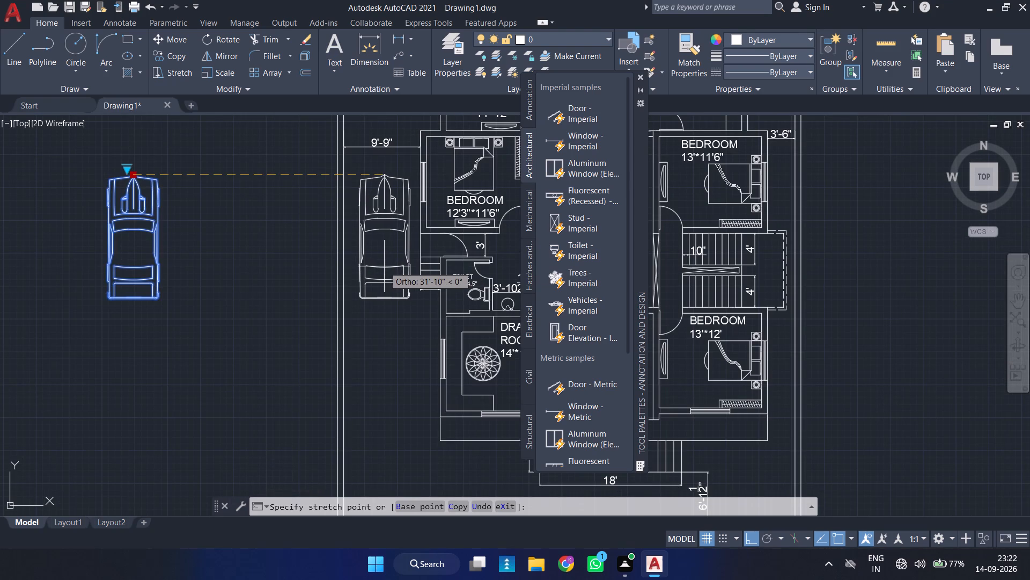
left_click(384, 266)
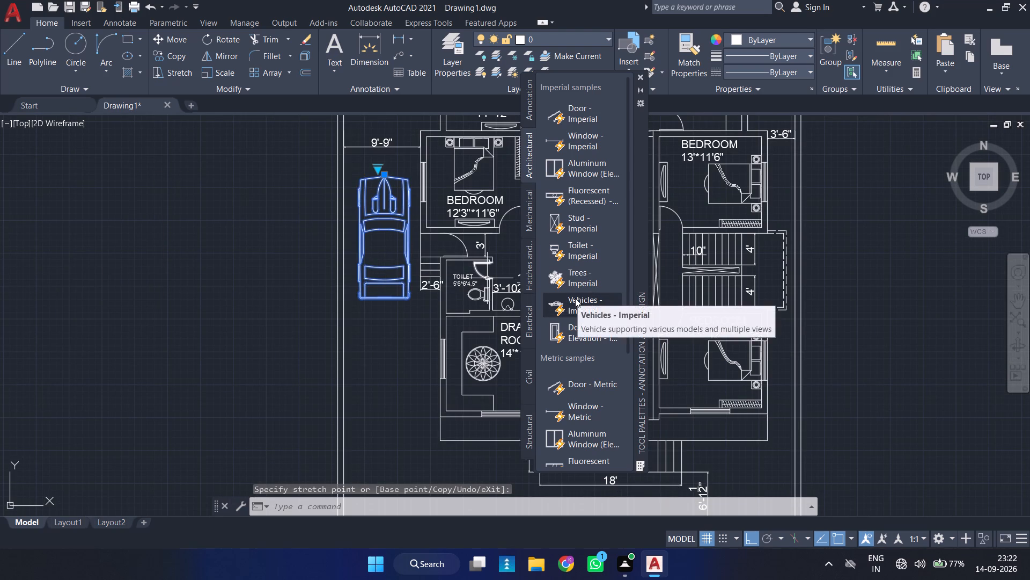
Insert a second Vehicles - Imperial block outside the left boundary and set it to the Sedan (Top) view.
left_click_drag(575, 298, 329, 366)
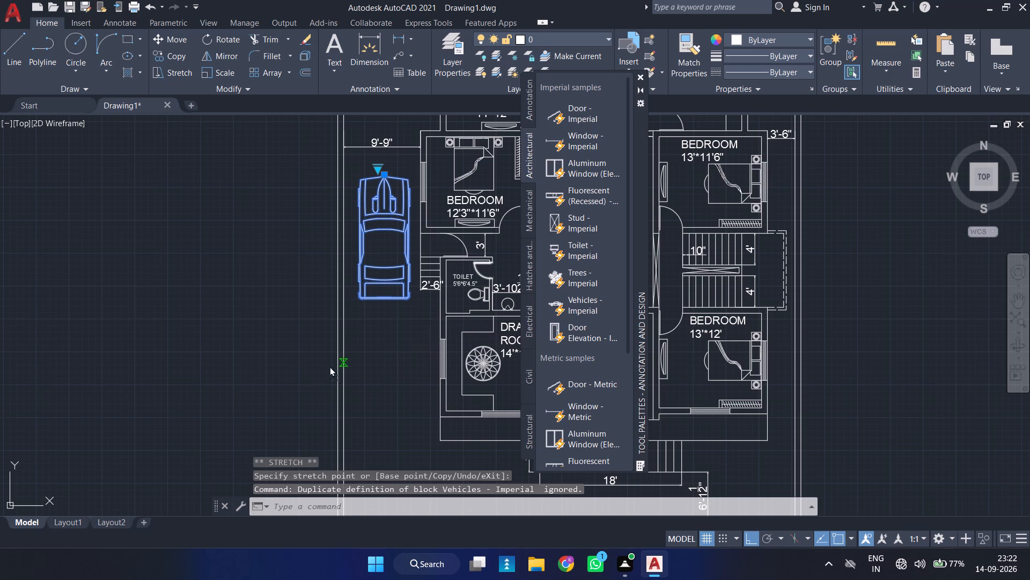
left_click_drag(329, 366, 175, 379)
left_click(178, 358)
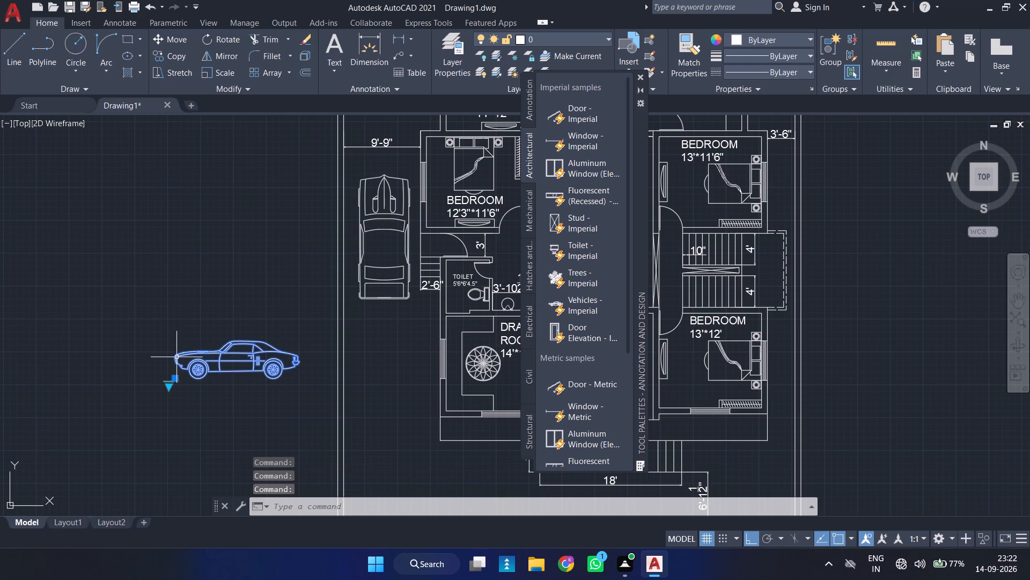
left_click(167, 386)
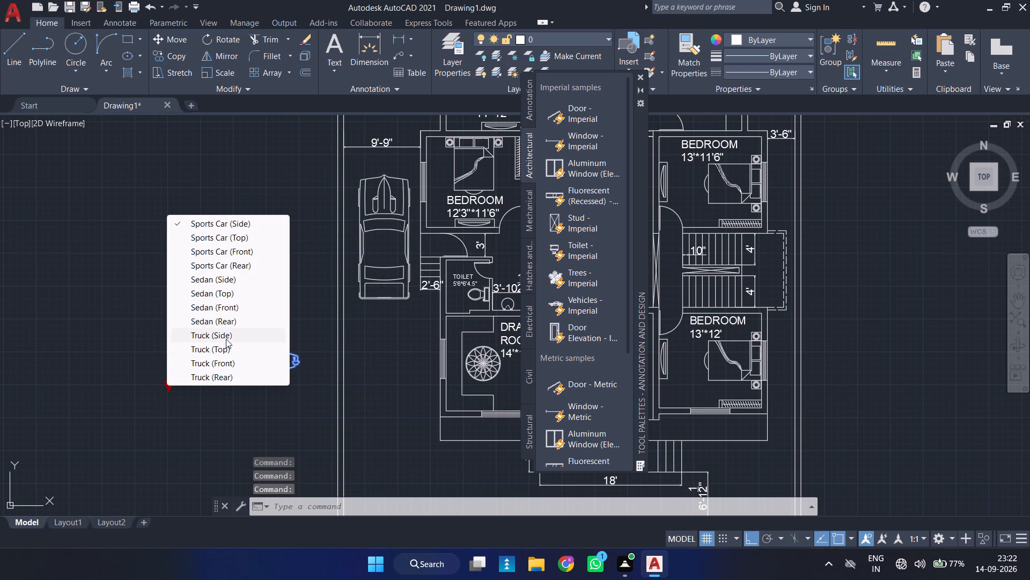
left_click(245, 292)
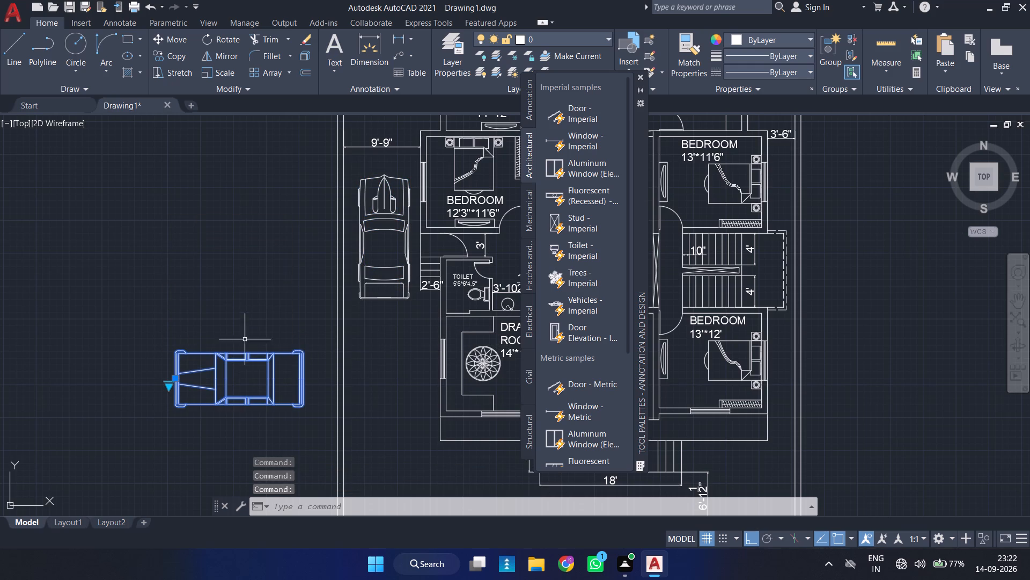
Rotate the sedan a quarter turn clockwise about its front midpoint so its front faces up.
left_click(173, 378)
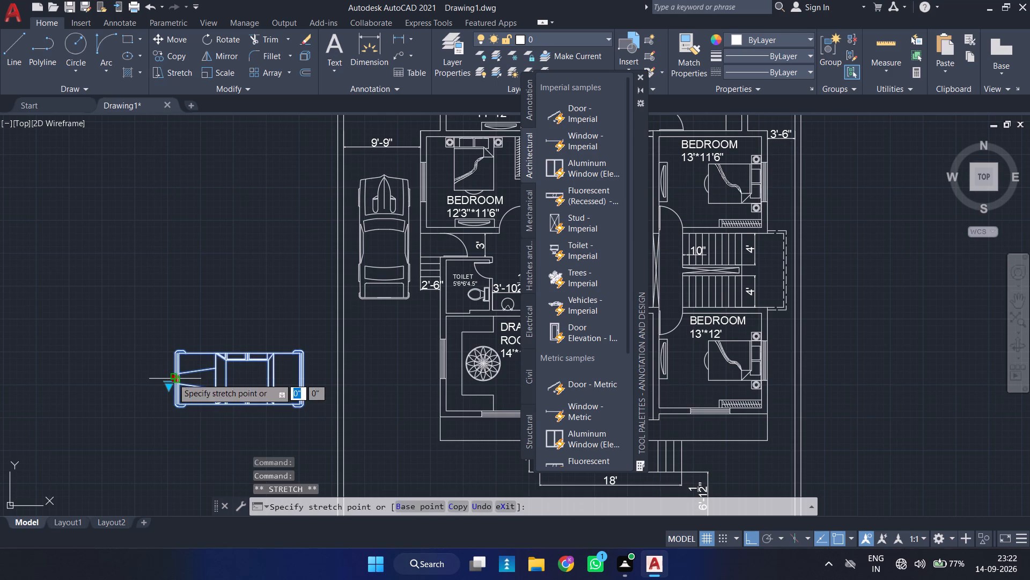
type("RO")
key("Return")
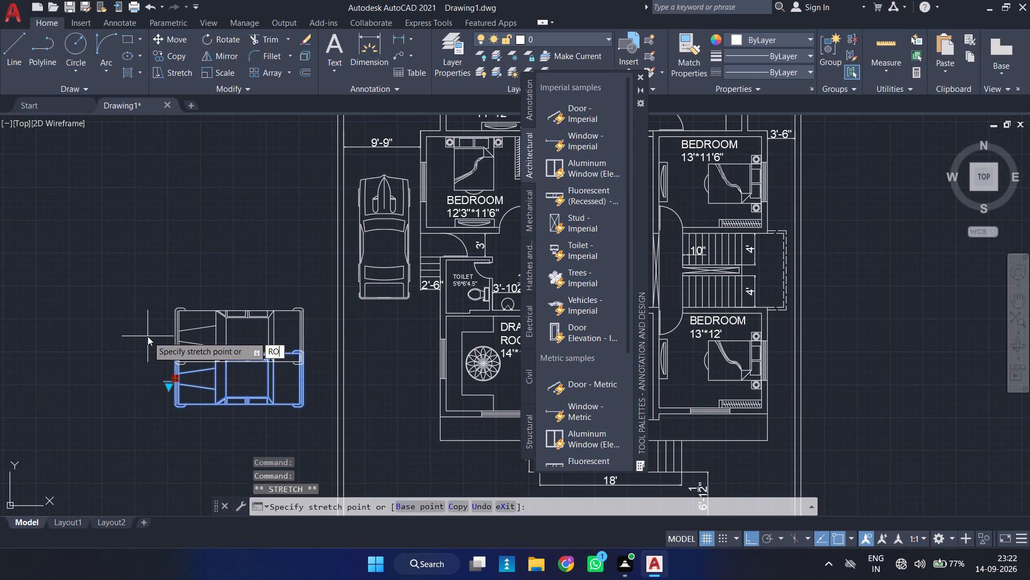
left_click(198, 416)
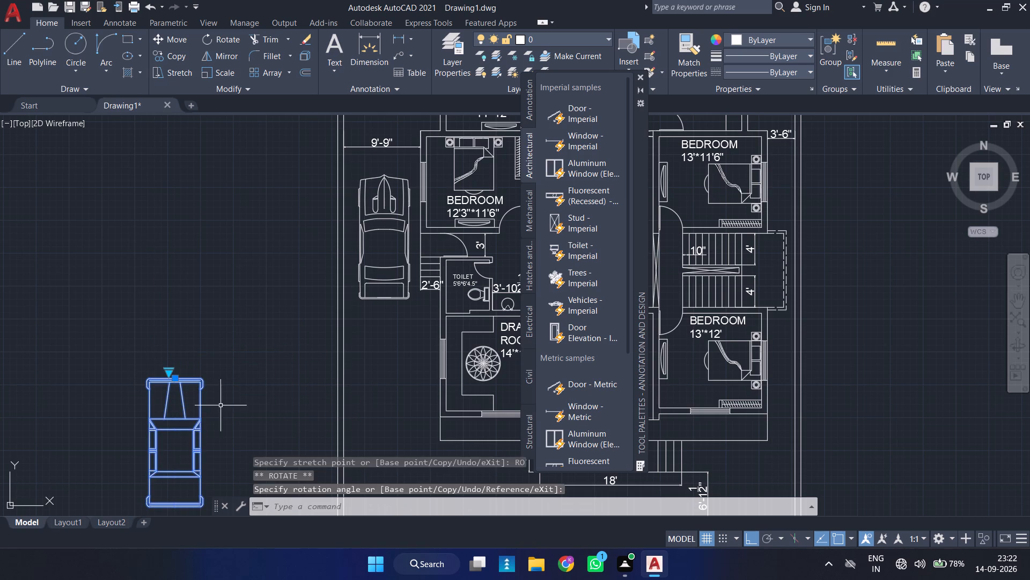
Move the sedan into the left side passage beside the drawing room, in line behind the sports car, and close the tool palettes.
middle_click_drag(227, 401, 248, 340)
left_click(197, 319)
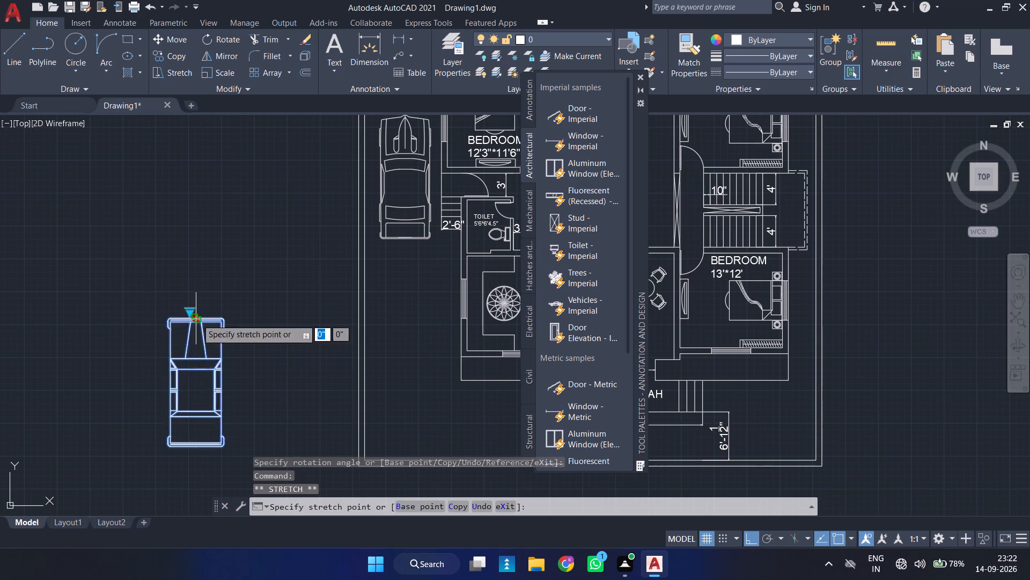
left_click(406, 270)
left_click(406, 317)
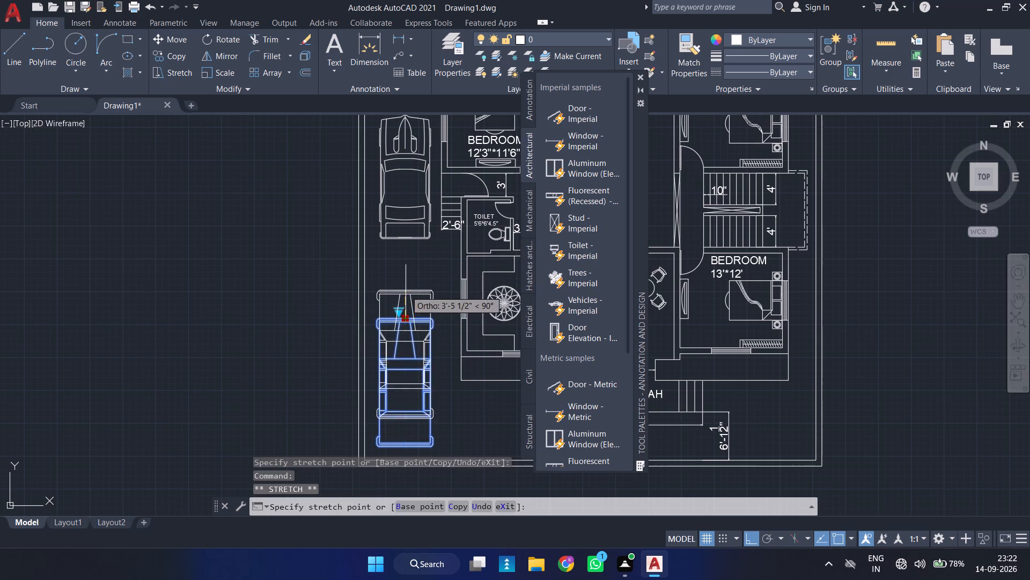
left_click(406, 286)
scroll(445, 264, "down", 3)
scroll(441, 270, "up", 1)
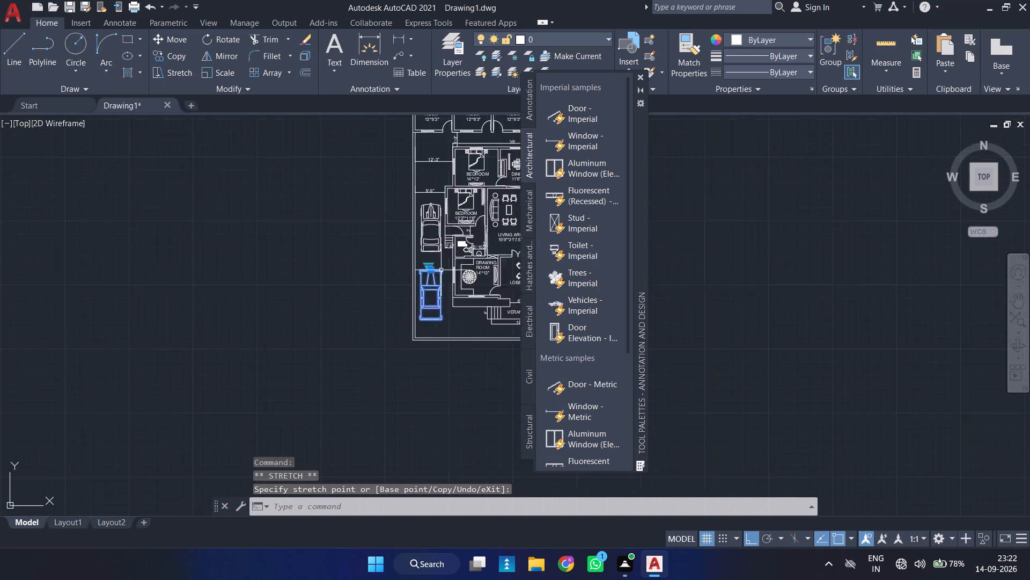
scroll(441, 270, "up", 2)
left_click(417, 270)
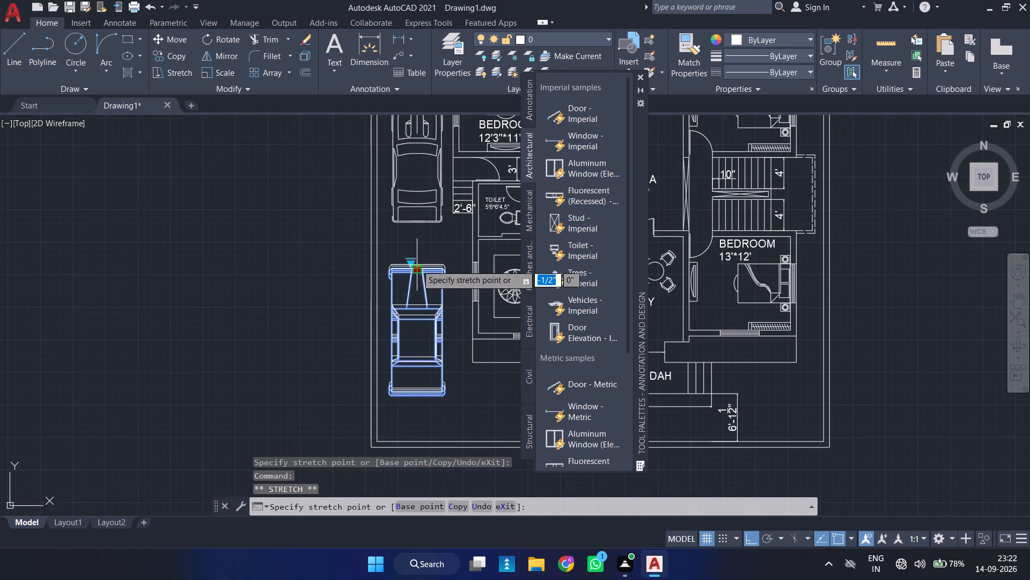
left_click(417, 259)
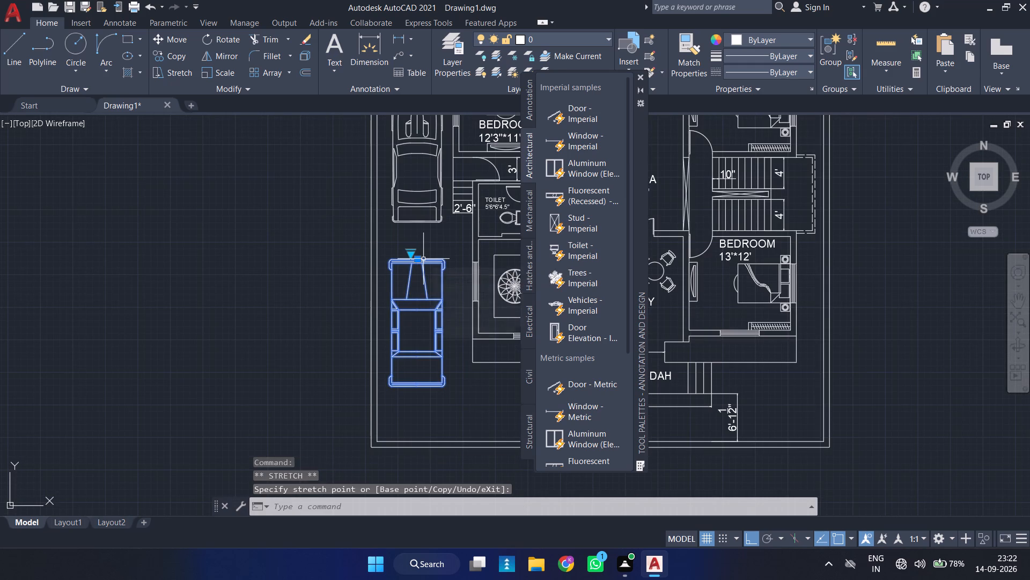
key("Escape")
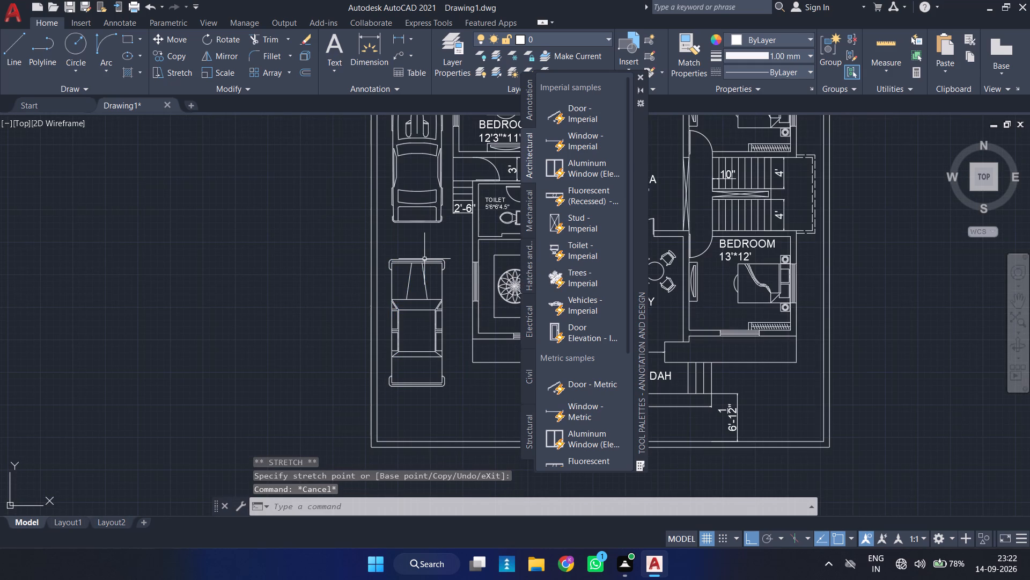
left_click(643, 77)
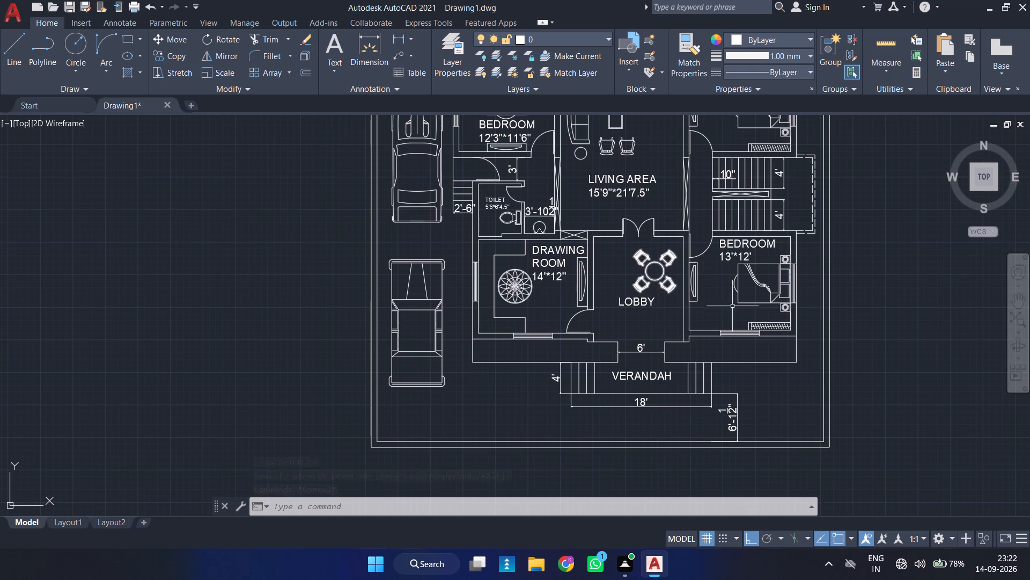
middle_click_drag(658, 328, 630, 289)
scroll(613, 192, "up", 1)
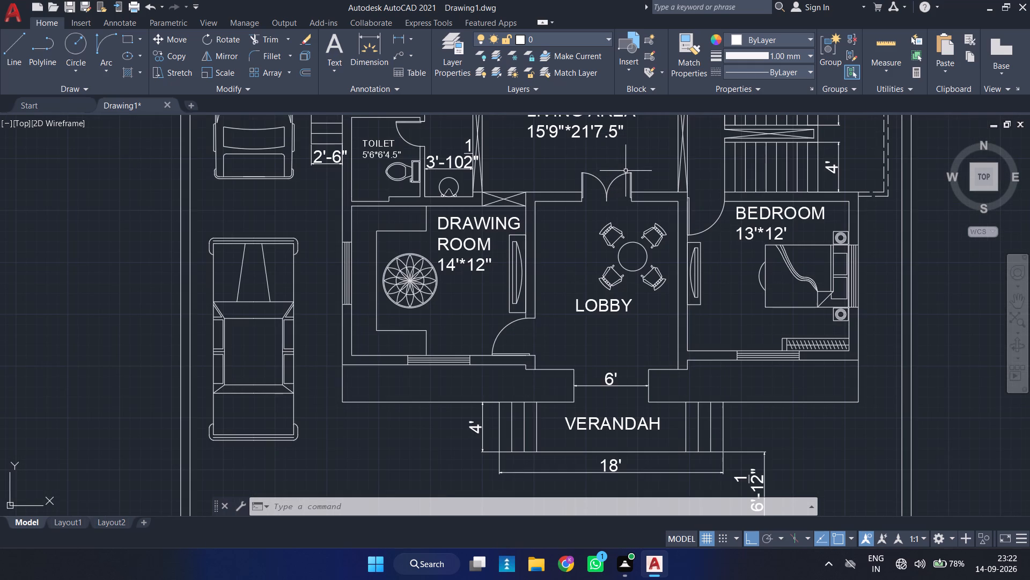
Copy one leaf of the lobby's double door onto the front boundary wall, between the sedan and the verandah steps.
scroll(626, 171, "down", 1)
scroll(619, 173, "up", 1)
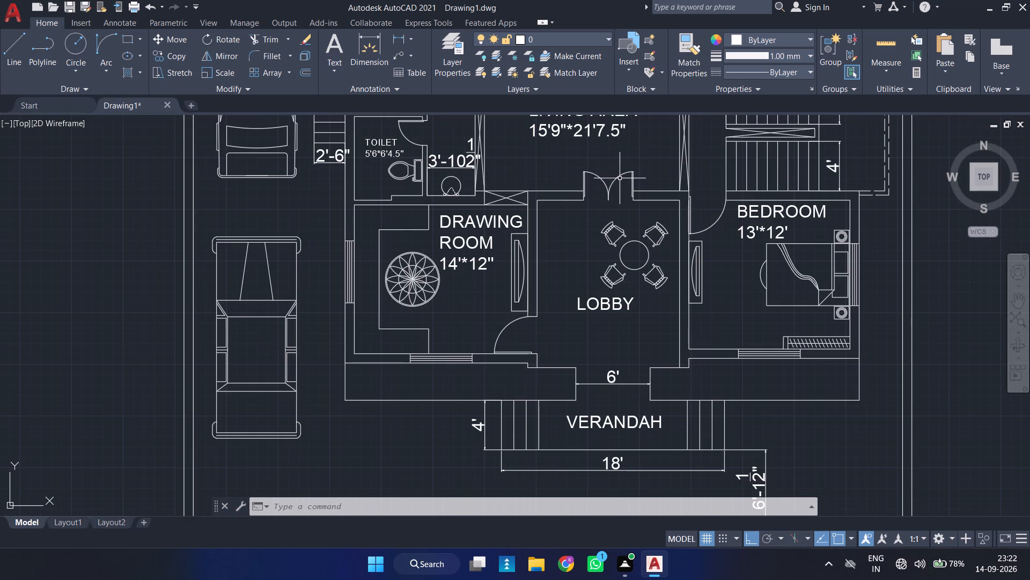
left_click(620, 177)
scroll(648, 175, "down", 2)
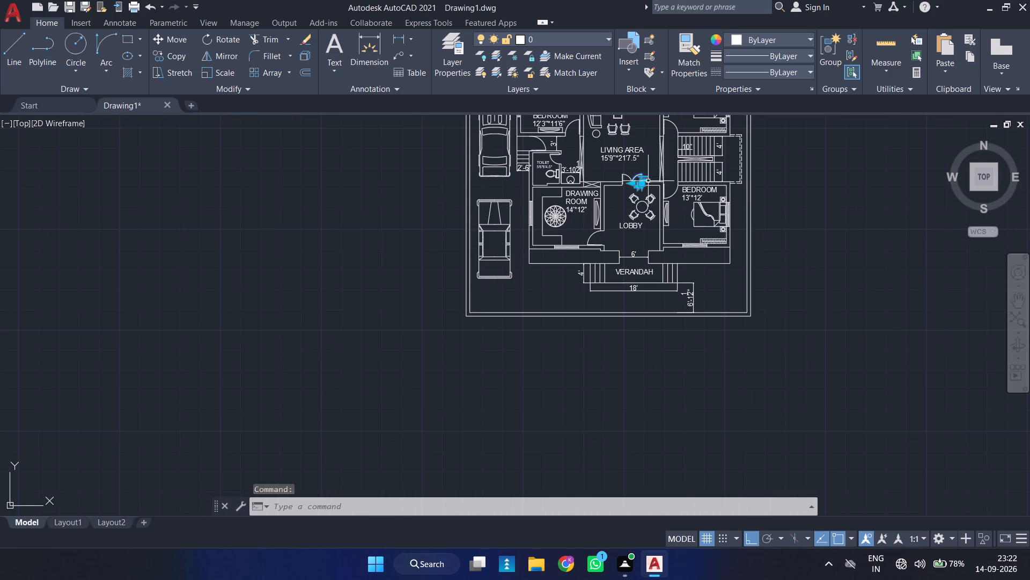
type("CO")
key("Return")
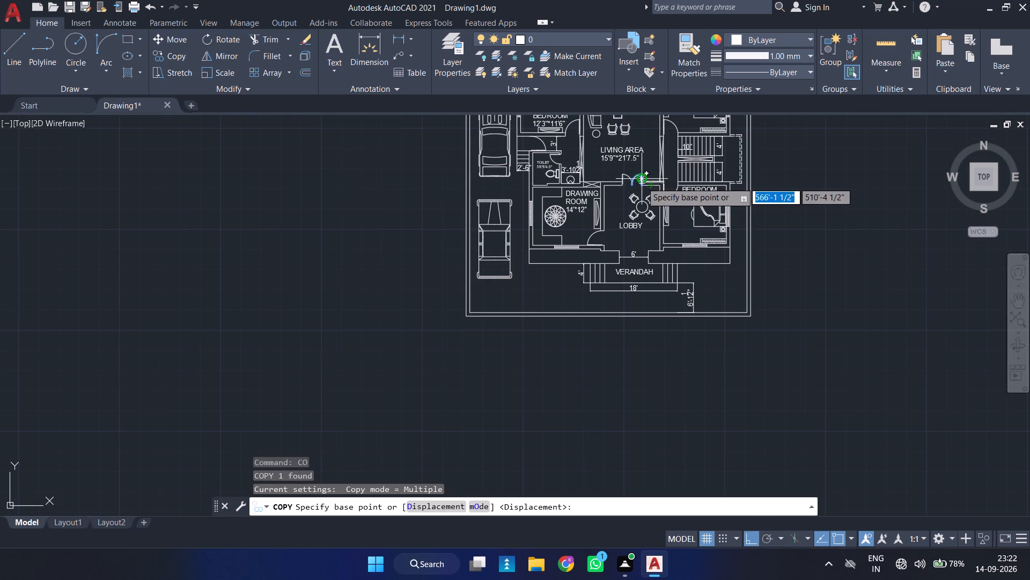
scroll(642, 182, "up", 3)
left_click(636, 194)
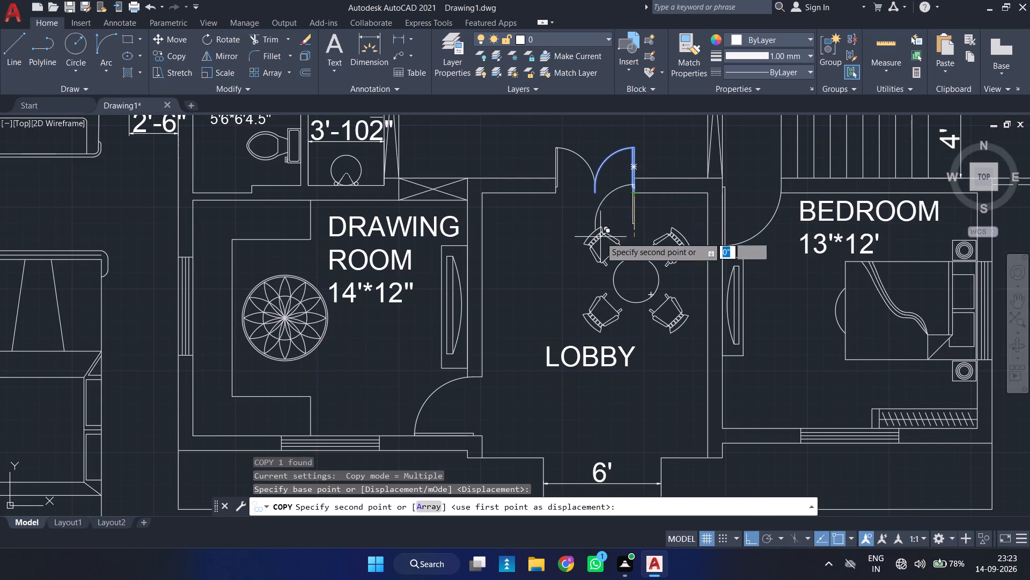
scroll(554, 294, "down", 3)
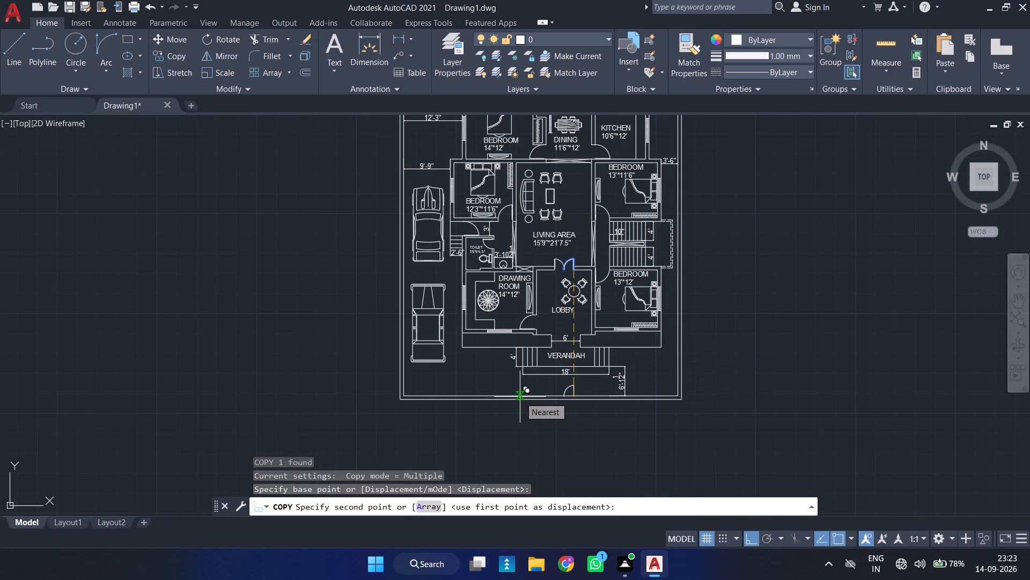
key("F8")
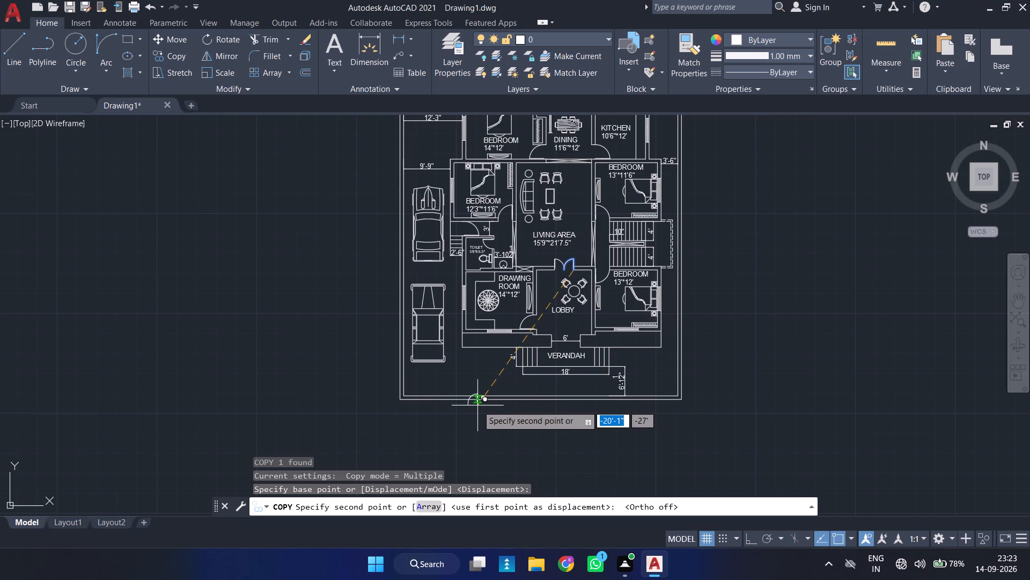
middle_click_drag(477, 405, 568, 352)
scroll(555, 353, "up", 2)
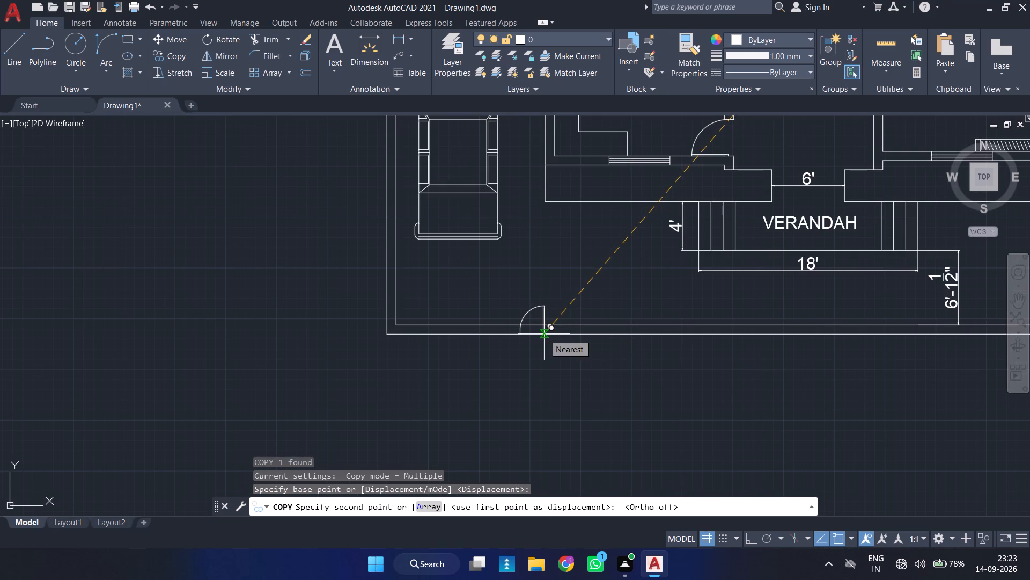
left_click(582, 334)
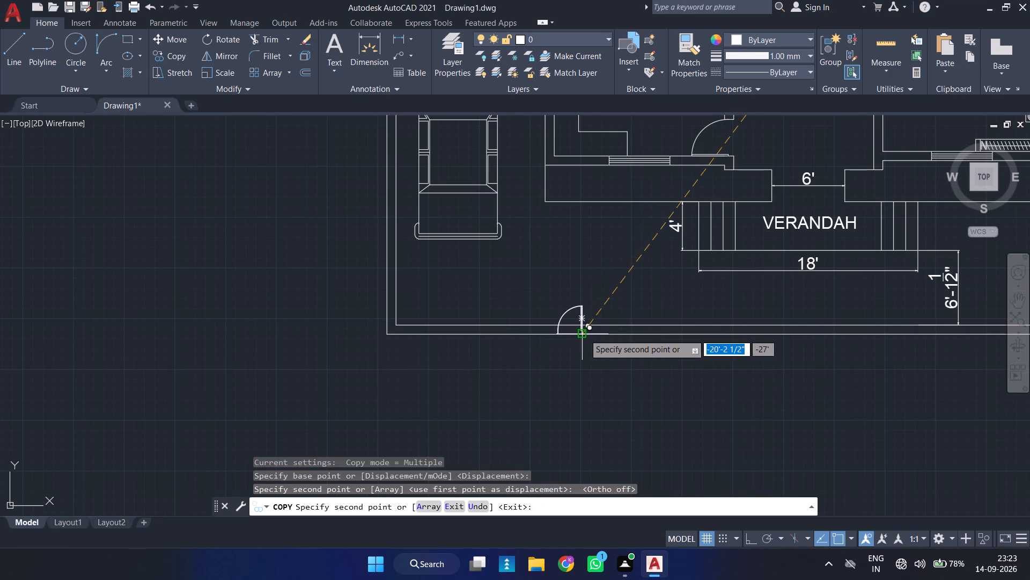
key("Escape")
Copy the 12'3"*11'6" bedroom's door twice onto the front boundary wall, between the left corner and the small gate.
scroll(640, 305, "down", 2)
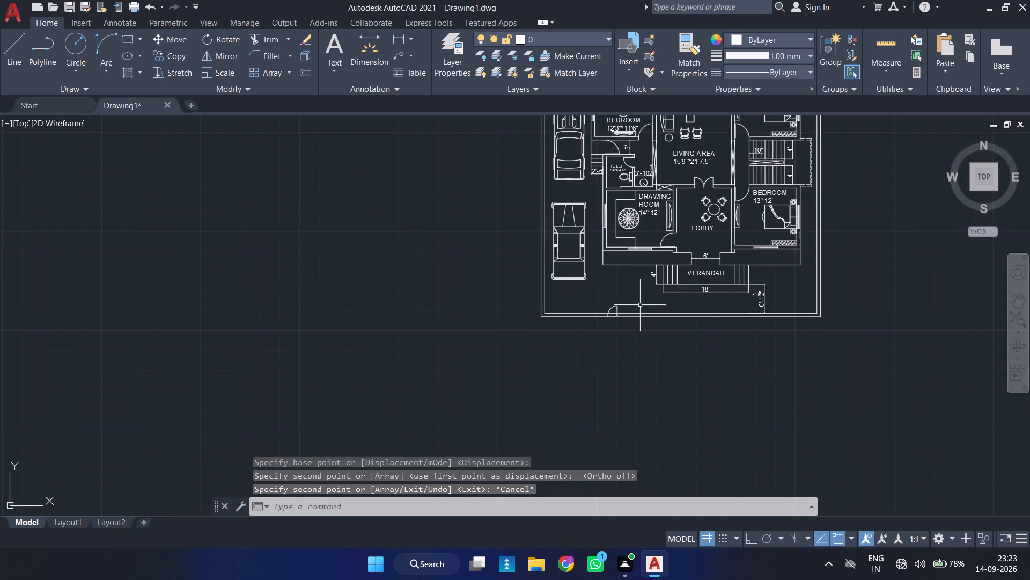
middle_click_drag(639, 306, 582, 369)
scroll(595, 191, "up", 2)
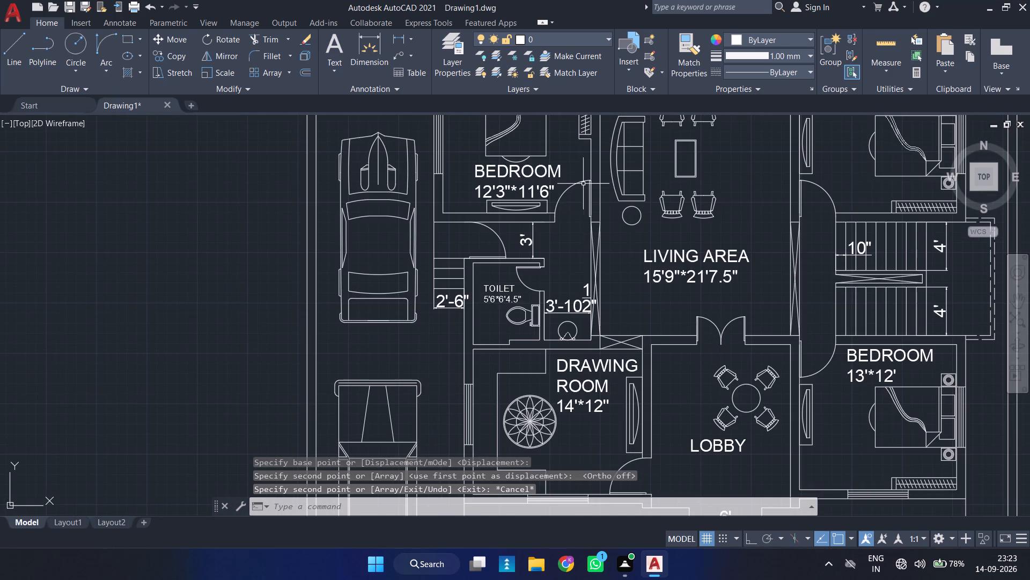
left_click(583, 183)
type("CO")
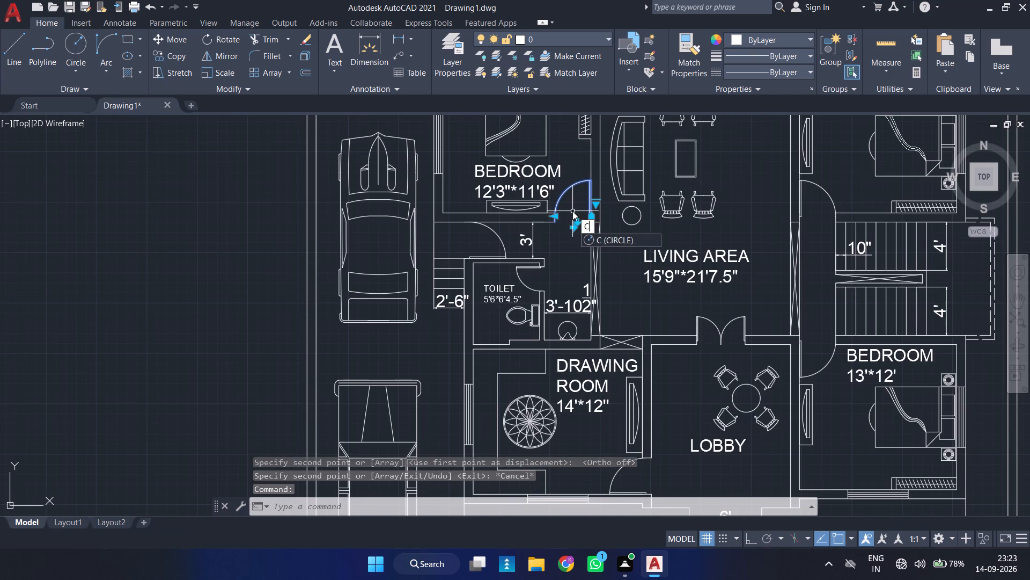
key("Return")
left_click(592, 224)
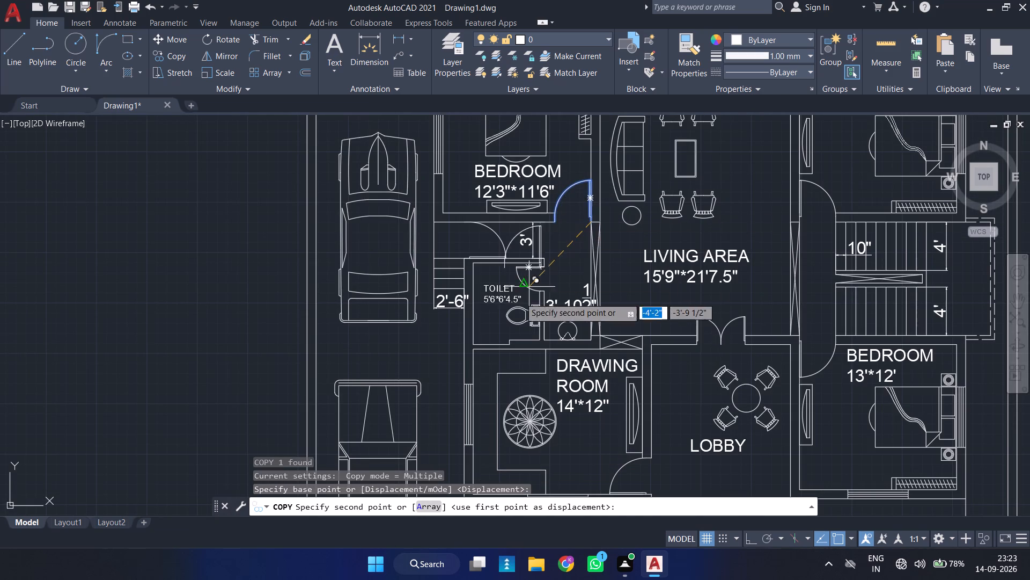
scroll(492, 328, "down", 3)
scroll(474, 410, "up", 3)
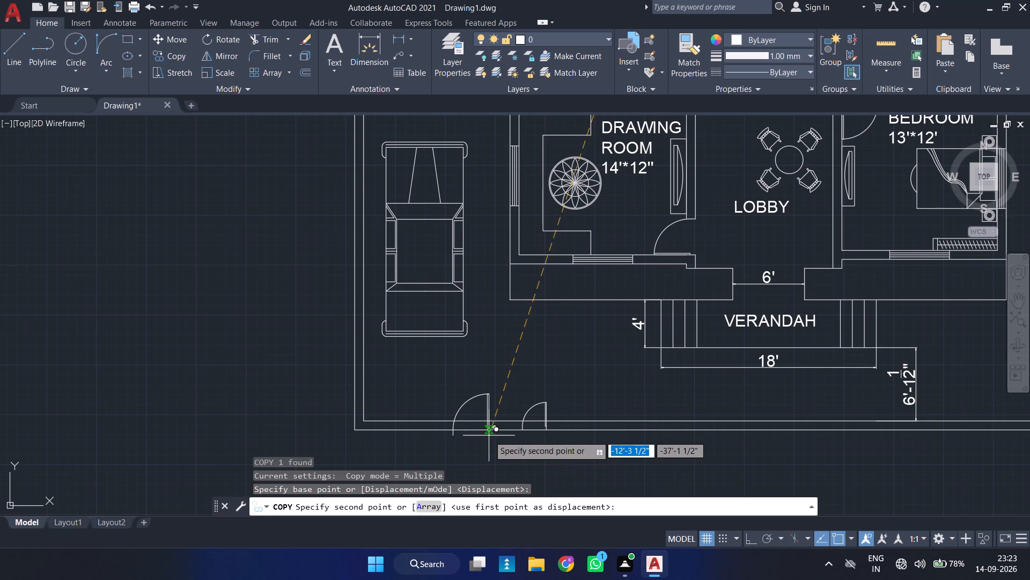
scroll(489, 431, "up", 2)
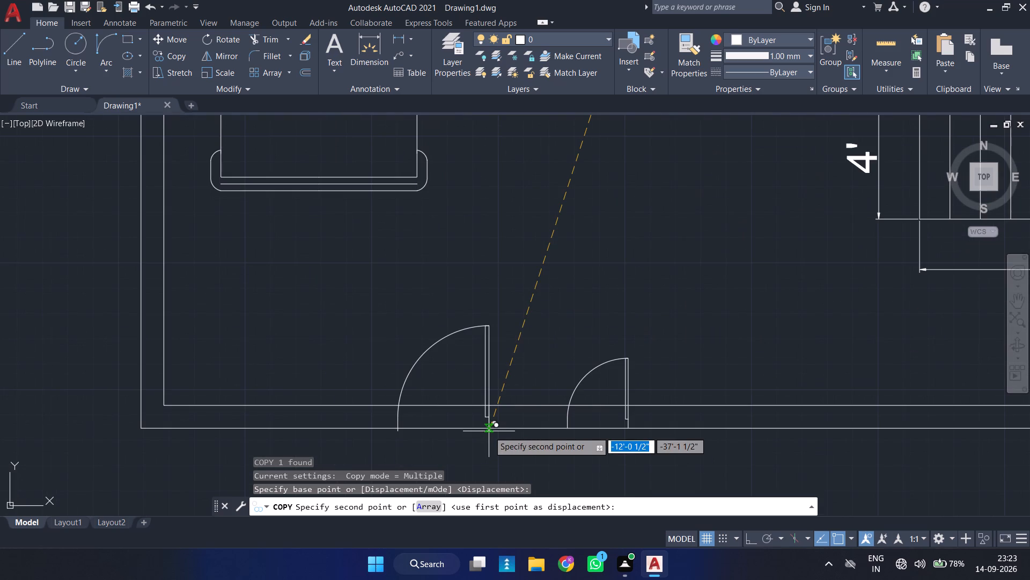
left_click(489, 429)
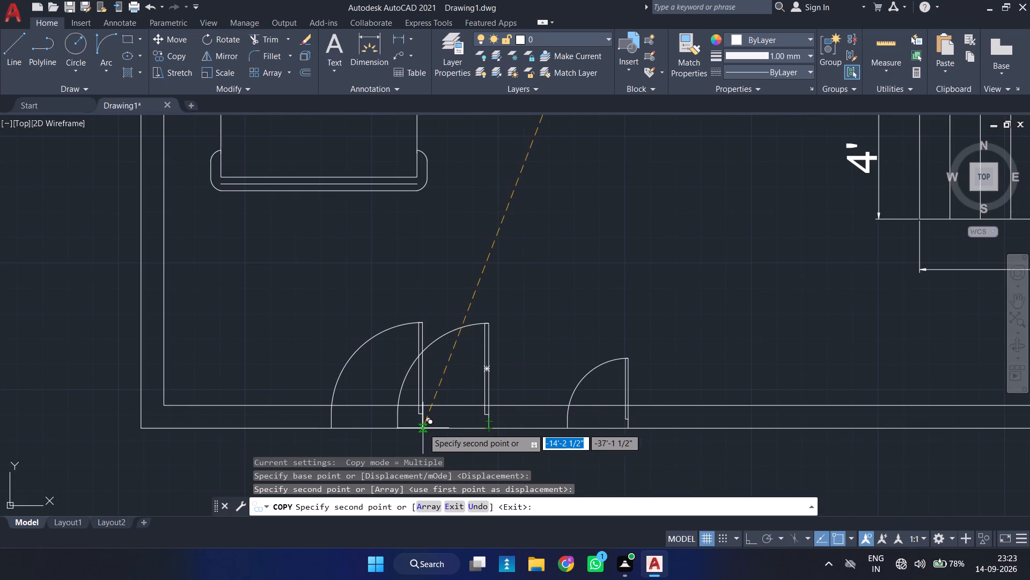
left_click(439, 428)
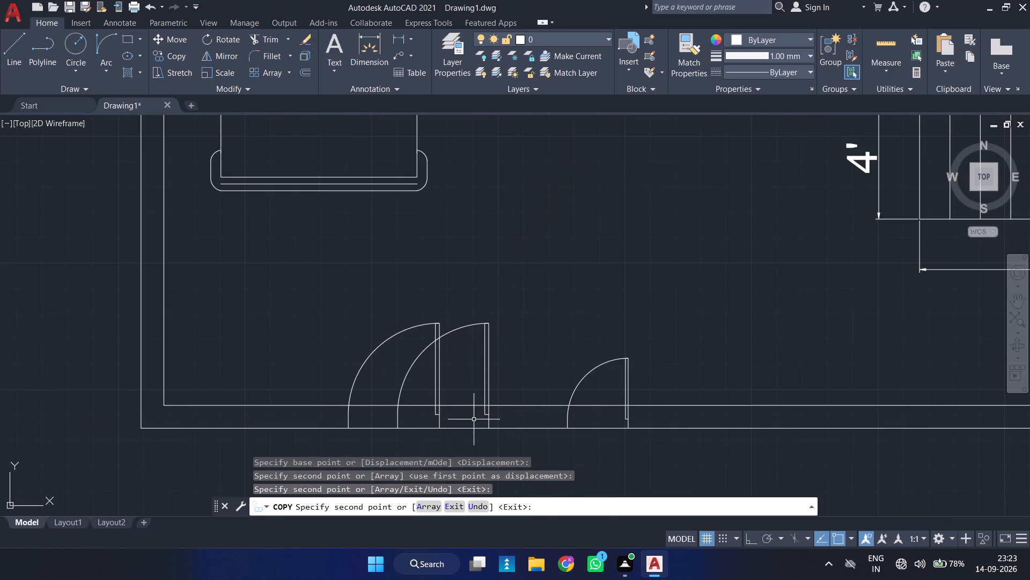
key("Escape")
Erase the copied bedroom door nearer the small gate.
left_click(504, 374)
left_click(474, 352)
key("Delete")
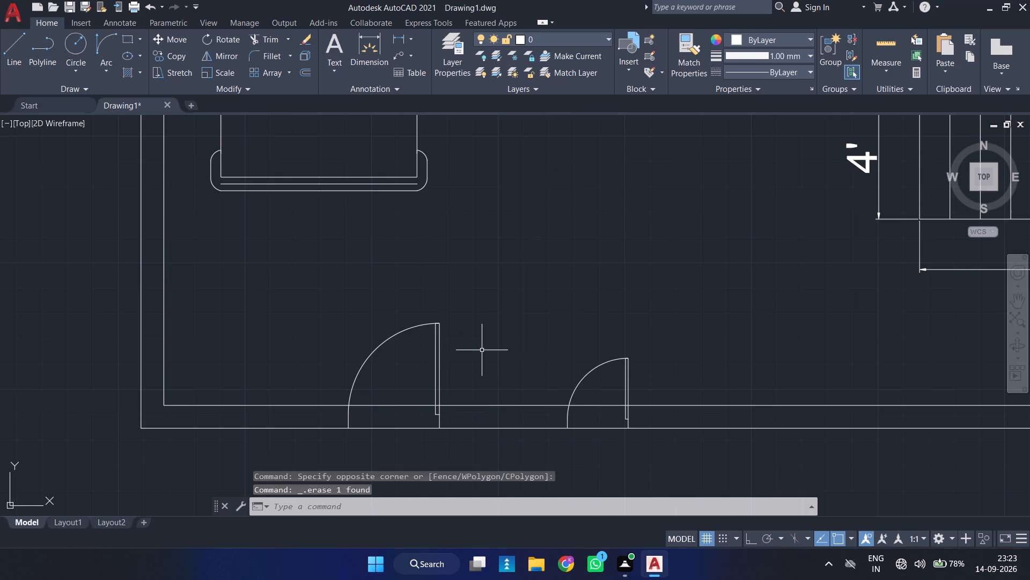
Mirror the remaining large door leaf about a vertical line through its swing end, keeping the original, to form a double gate.
type("MI")
key("Return")
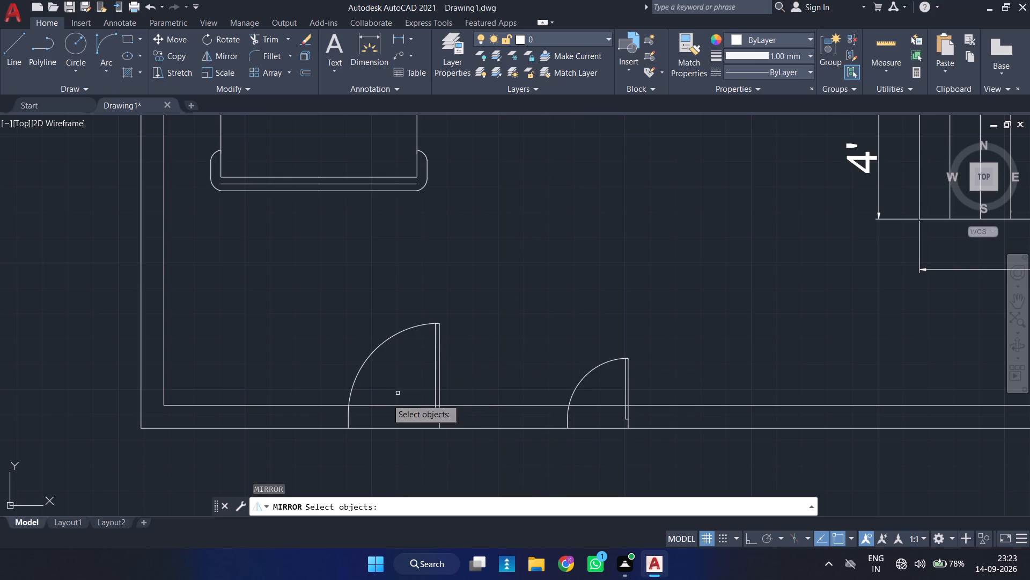
left_click(354, 382)
right_click(354, 382)
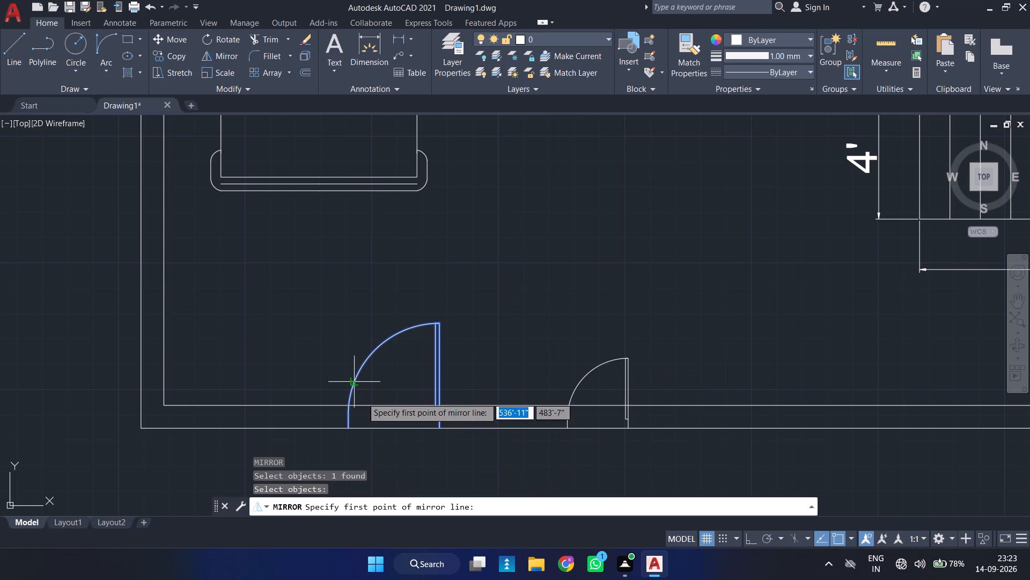
left_click(348, 427)
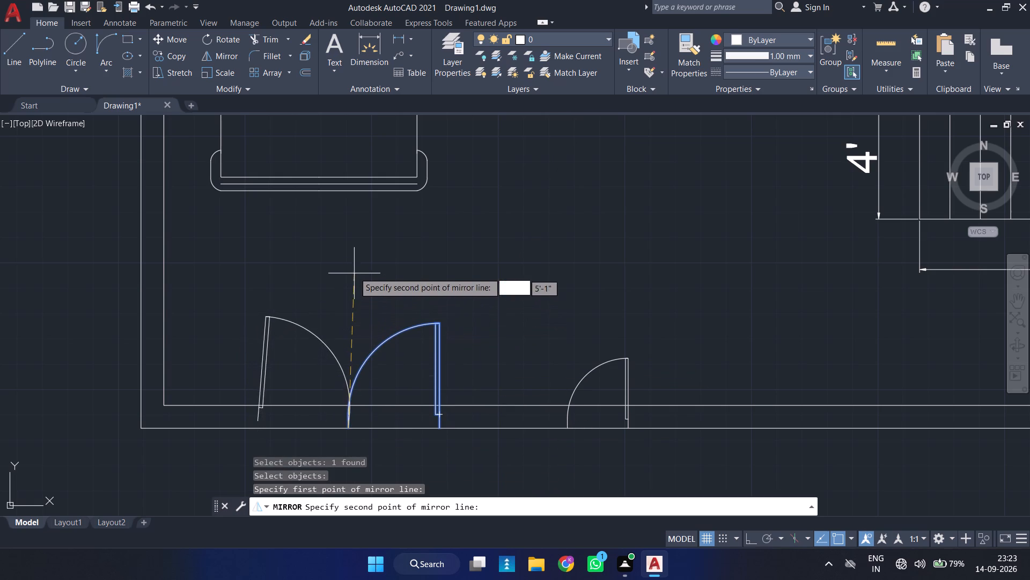
left_click(753, 534)
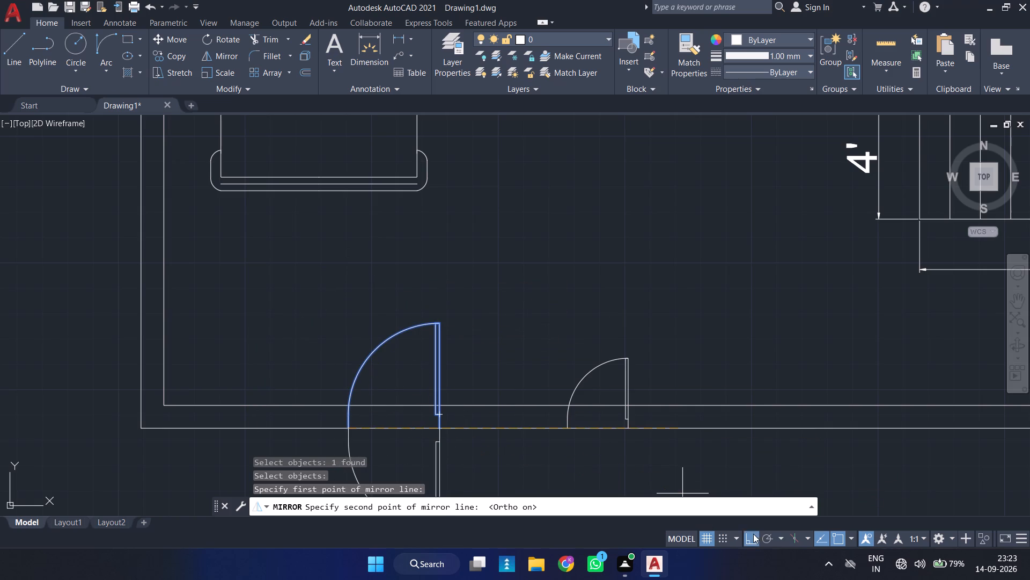
left_click(365, 255)
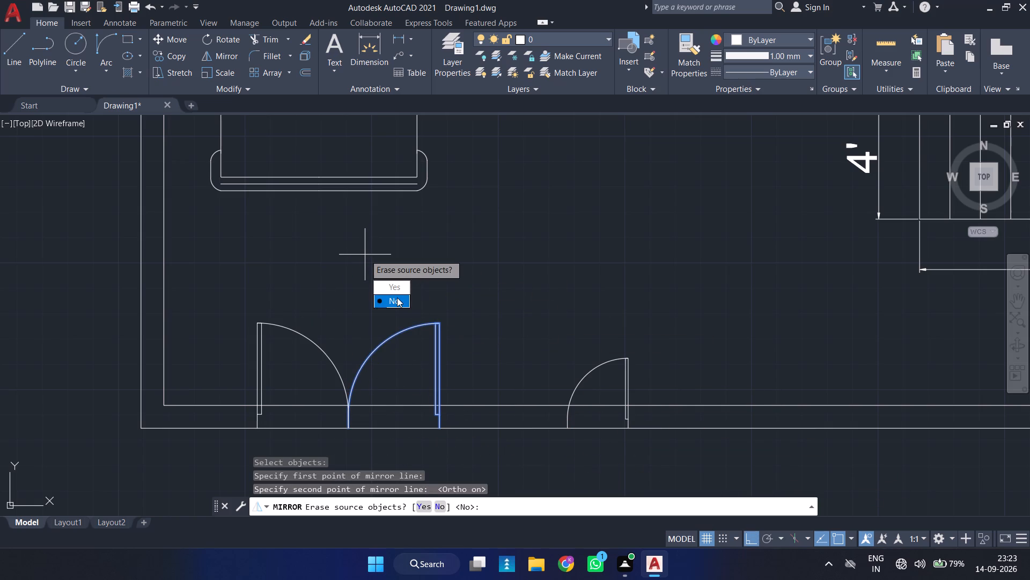
left_click_drag(397, 298, 365, 255)
Scale both leaves of the double gate up slightly from the right leaf's hinge corner on the outer wall line.
left_click(484, 301)
left_click(249, 363)
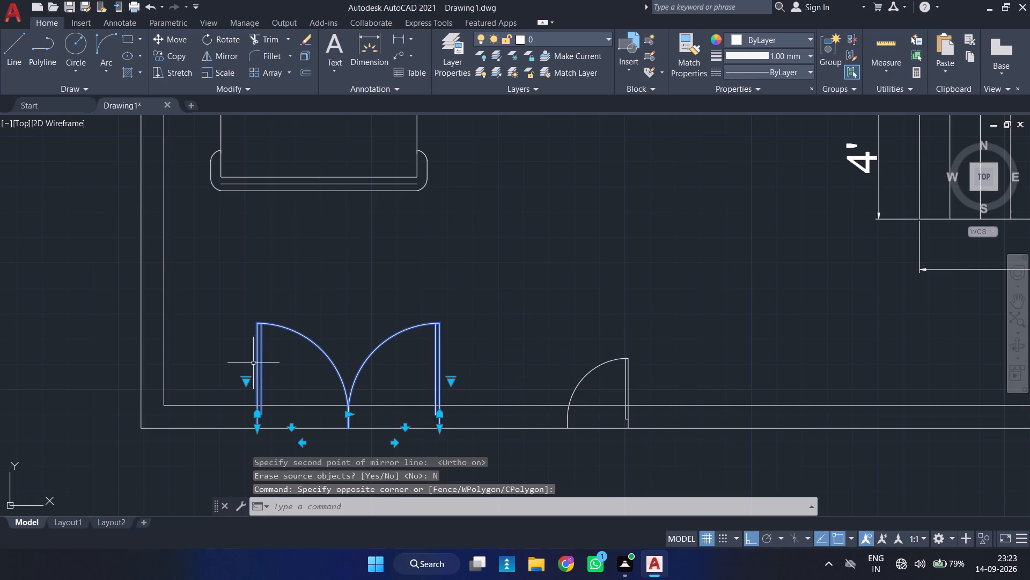
type("SC")
key("space")
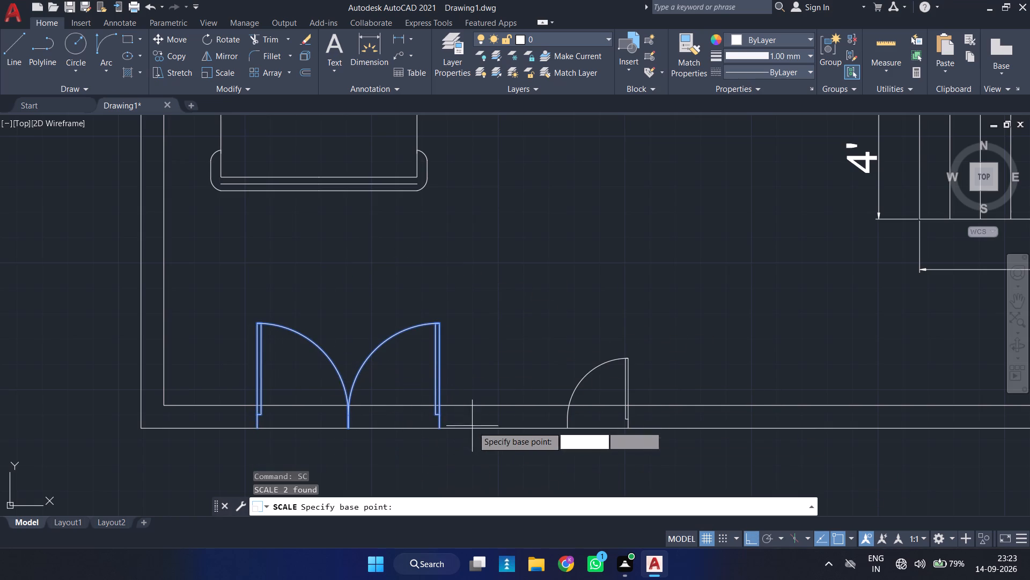
left_click(443, 427)
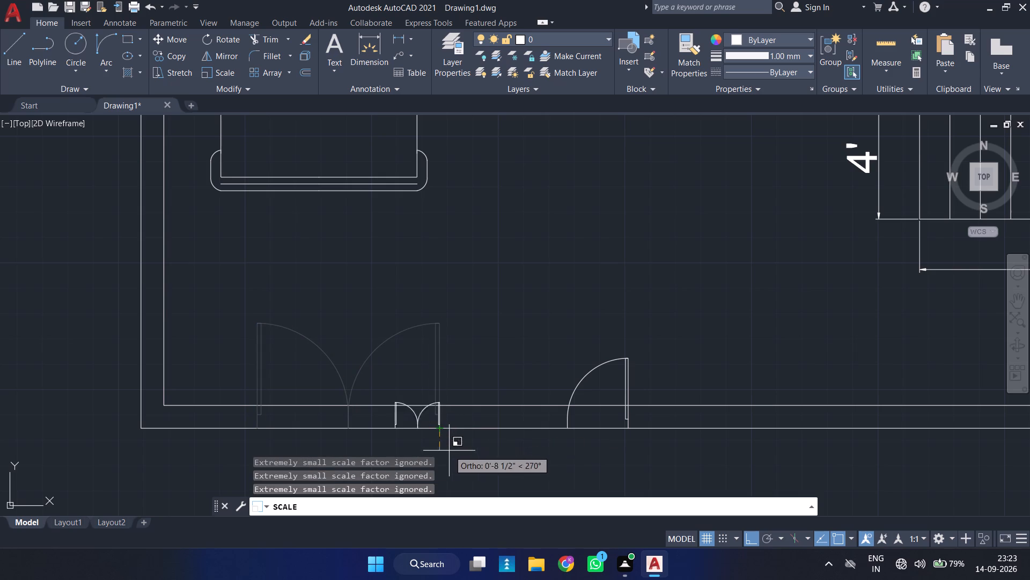
left_click(555, 489)
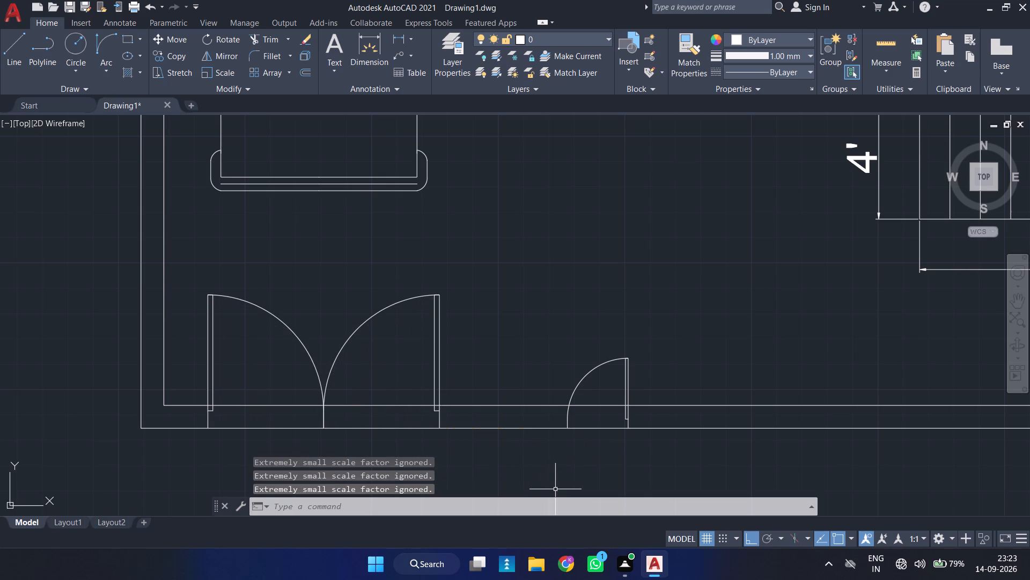
Trim both front boundary wall lines across the openings of the double gate and the small gate.
scroll(480, 360, "down", 2)
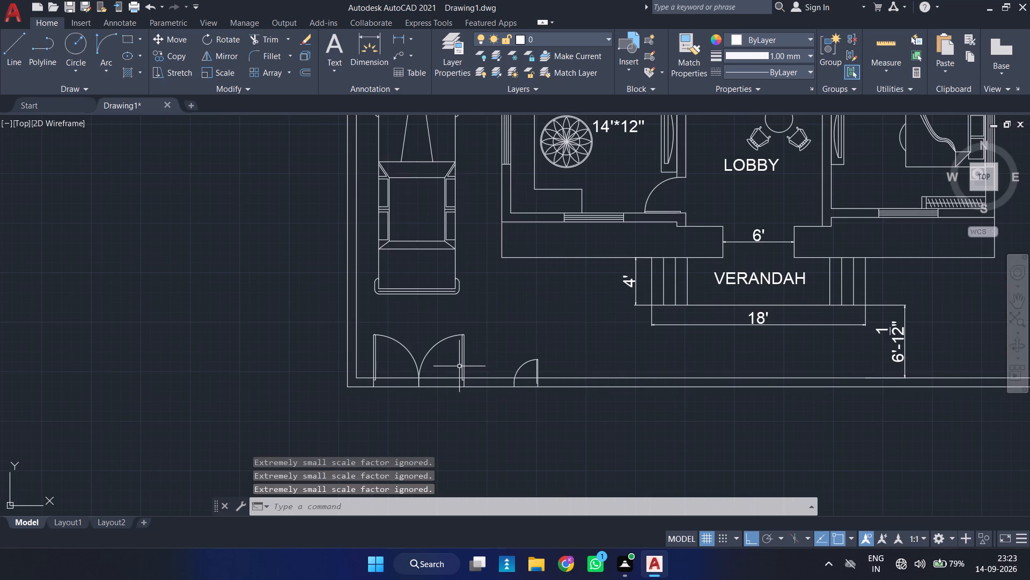
type("TR")
key("space")
scroll(450, 374, "up", 3)
left_click_drag(438, 372, 436, 375)
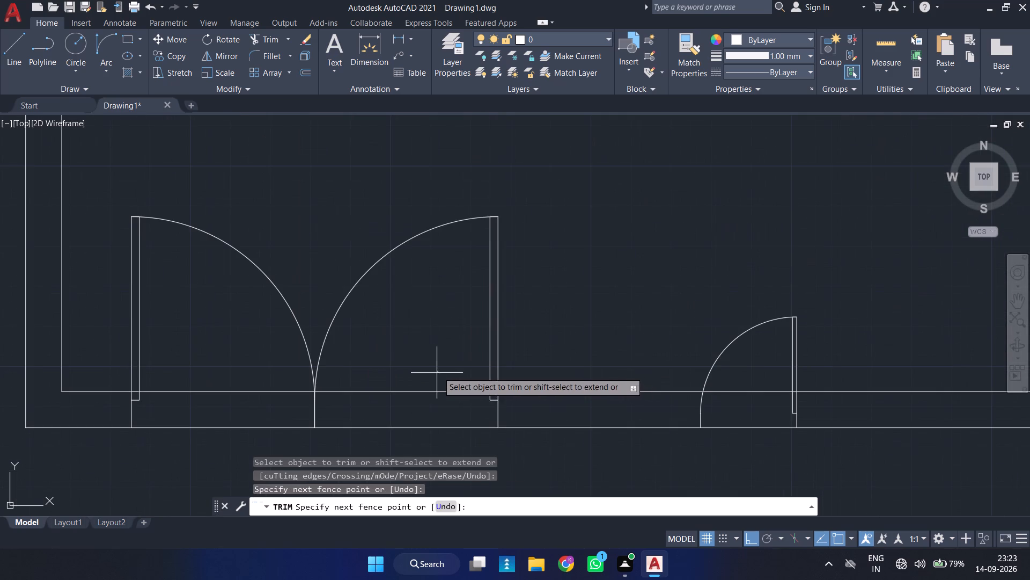
left_click_drag(436, 375, 408, 442)
left_click_drag(221, 345, 247, 433)
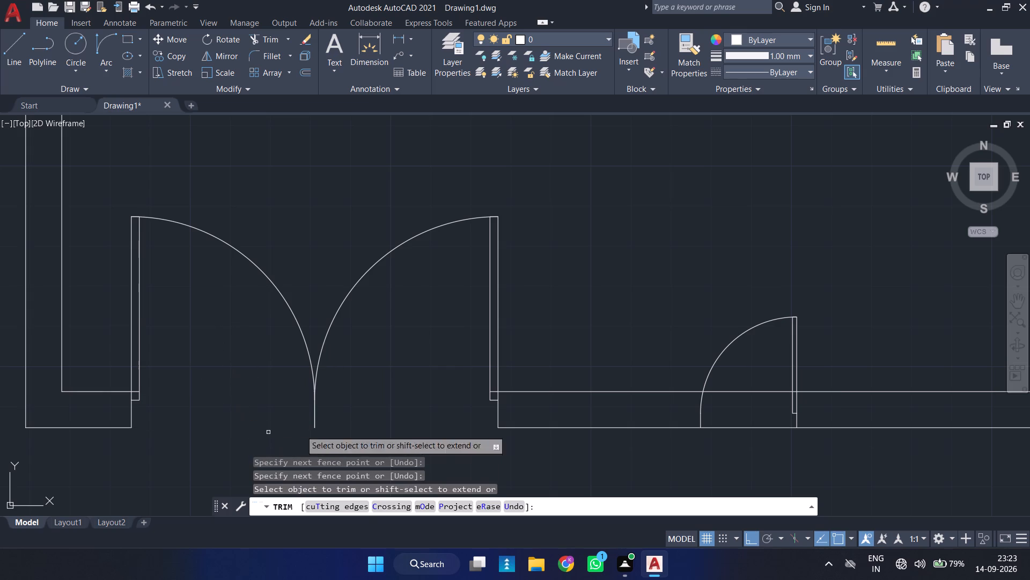
left_click_drag(744, 381, 753, 465)
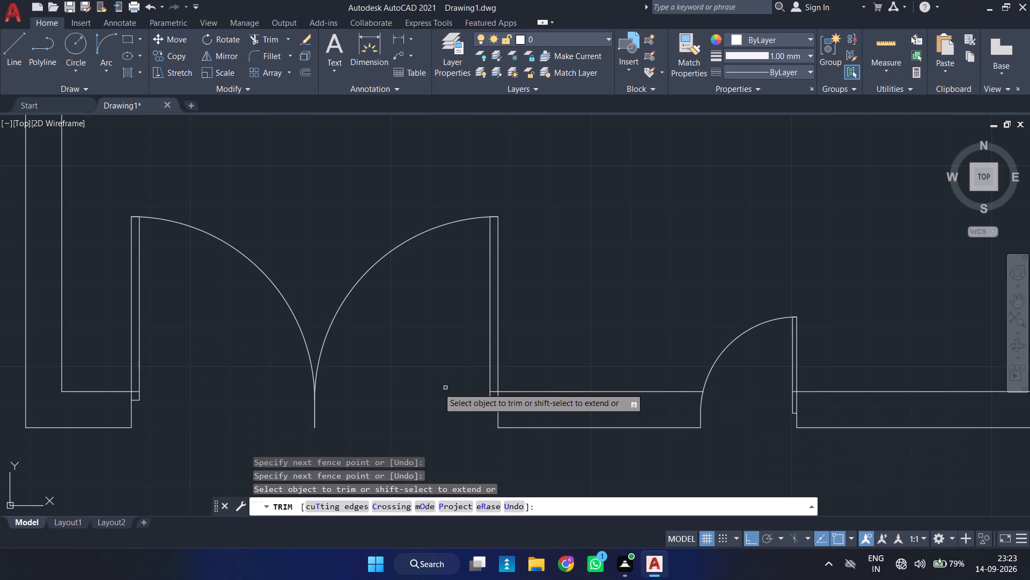
Trim the leftover inner wall line stubs inside the hinge-side leaves of the double gate and the small gate.
scroll(416, 388, "up", 2)
left_click_drag(608, 388, 610, 411)
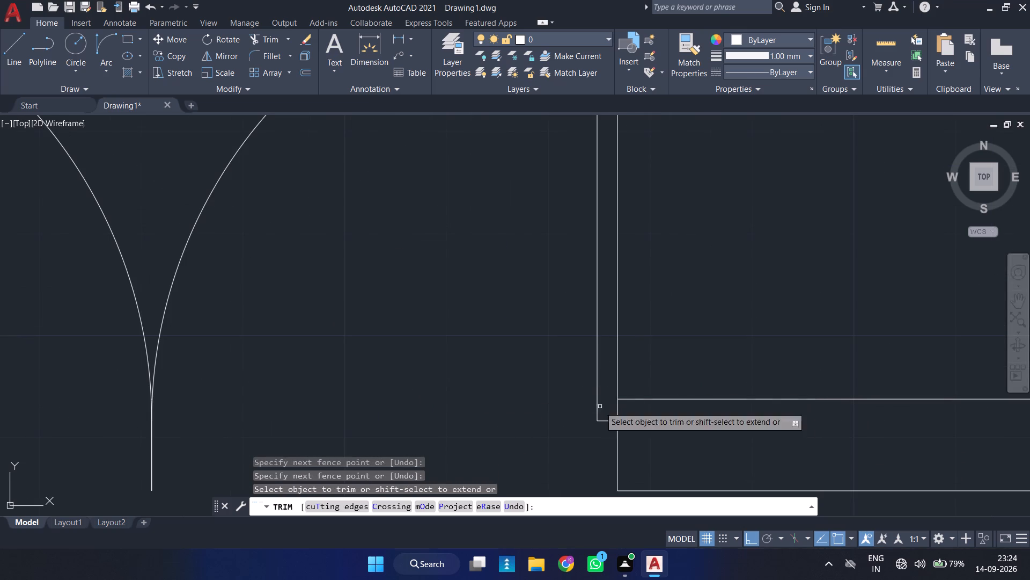
scroll(489, 346, "down", 3)
scroll(179, 349, "up", 1)
left_click_drag(175, 366, 175, 368)
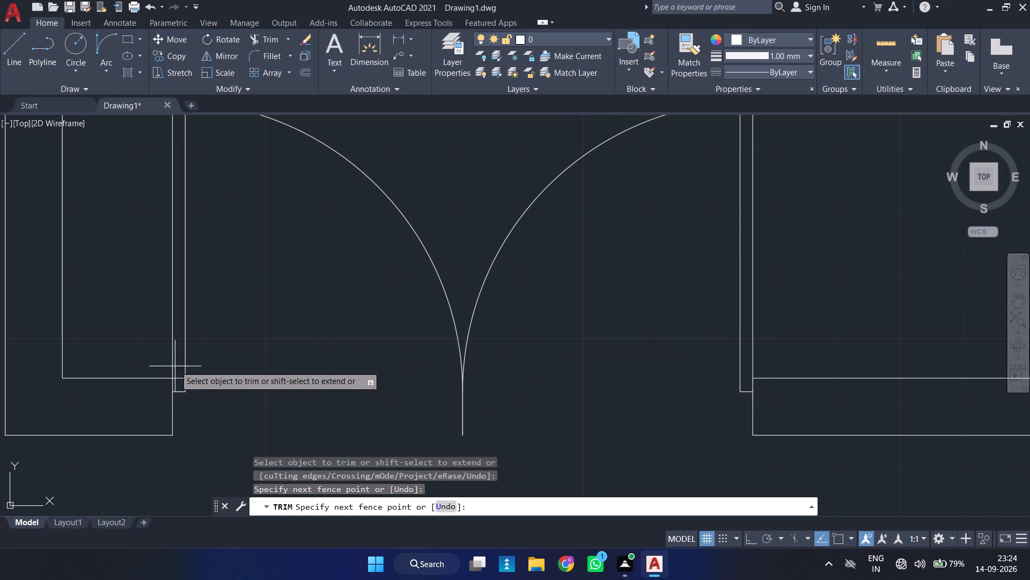
left_click_drag(175, 368, 179, 384)
scroll(266, 321, "down", 3)
scroll(646, 347, "up", 2)
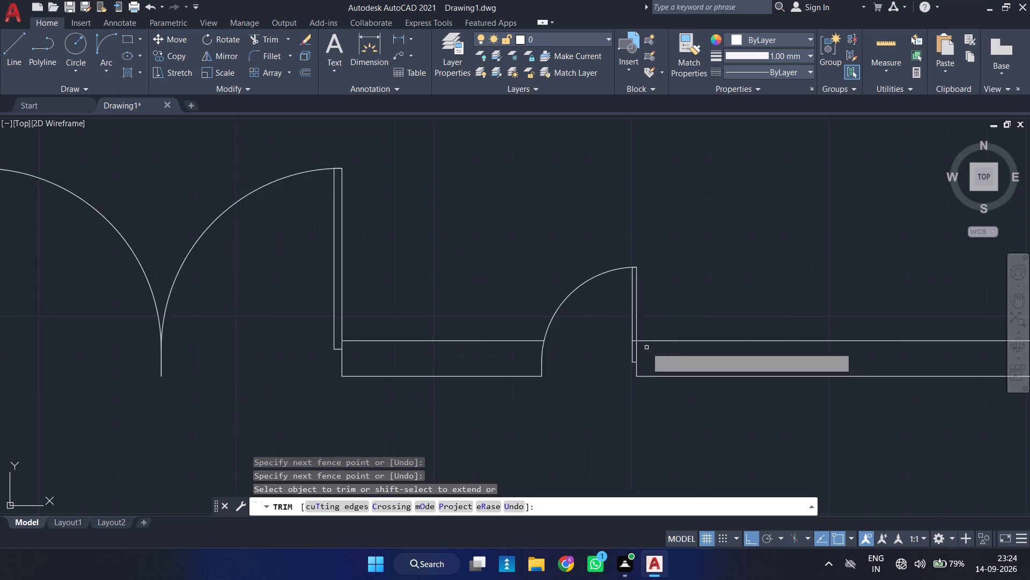
scroll(646, 347, "up", 3)
left_click_drag(599, 320, 599, 351)
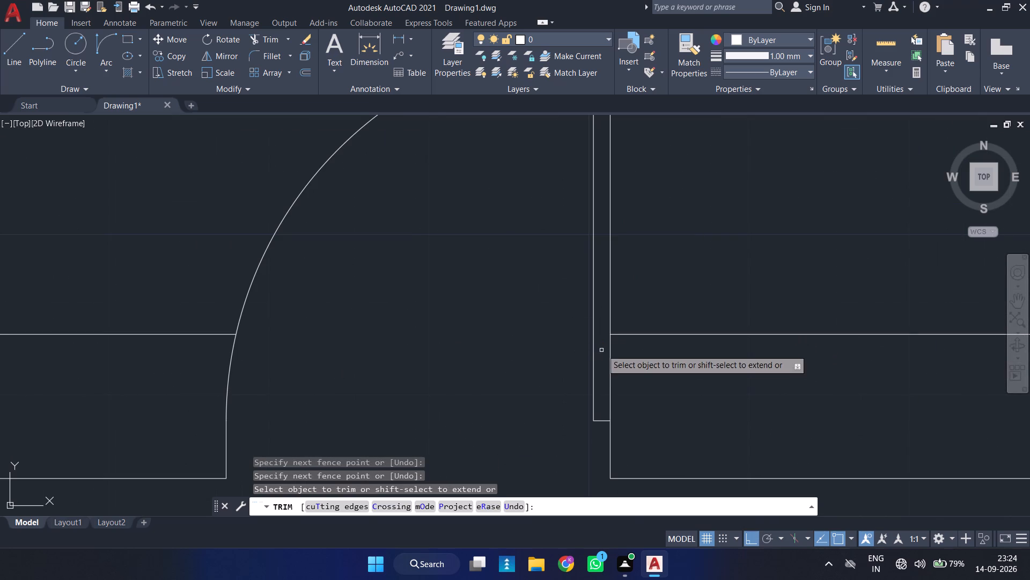
key("Escape")
scroll(688, 291, "down", 5)
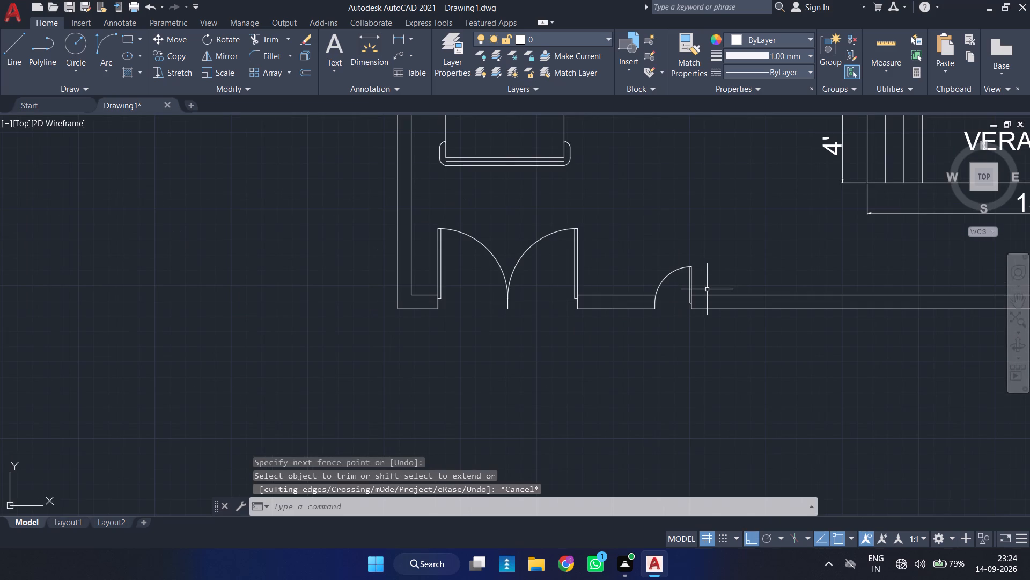
Mirror the double gate about a vertical line through the midpoint of the verandah's 6' opening, keeping the original.
middle_click_drag(707, 290, 597, 286)
scroll(590, 271, "down", 2)
scroll(591, 271, "up", 3)
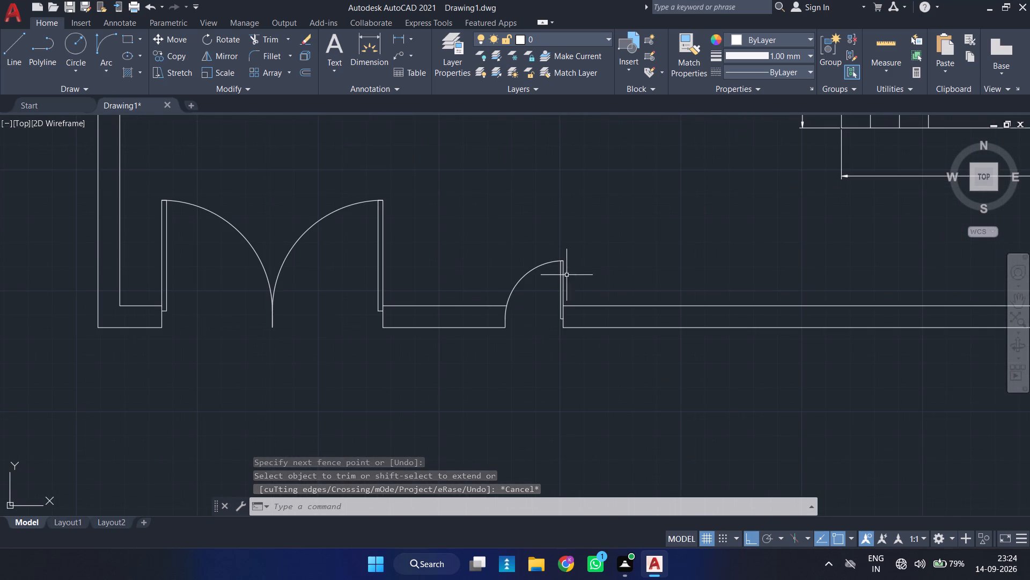
scroll(690, 240, "down", 2)
middle_click_drag(702, 244, 470, 294)
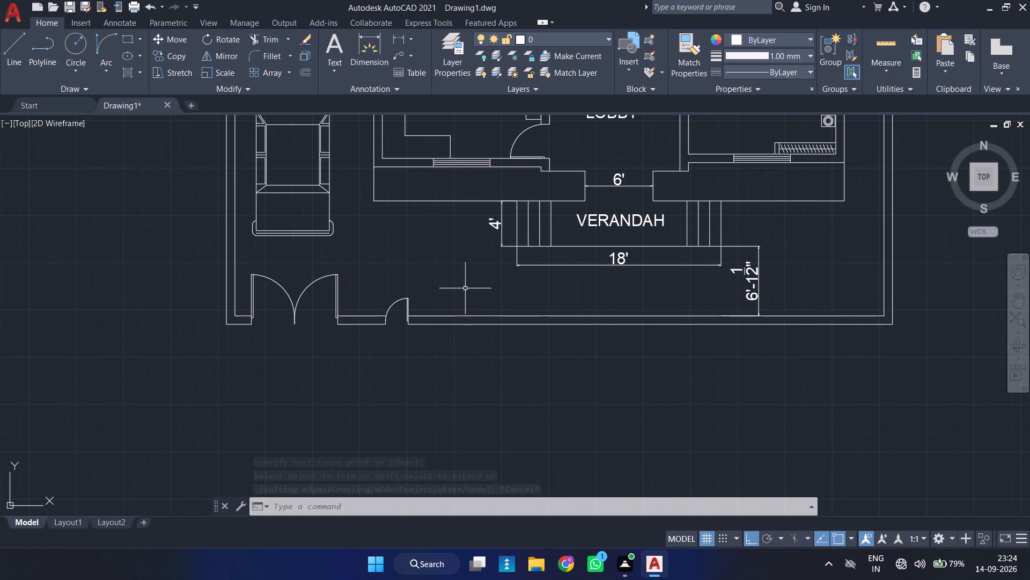
left_click(349, 282)
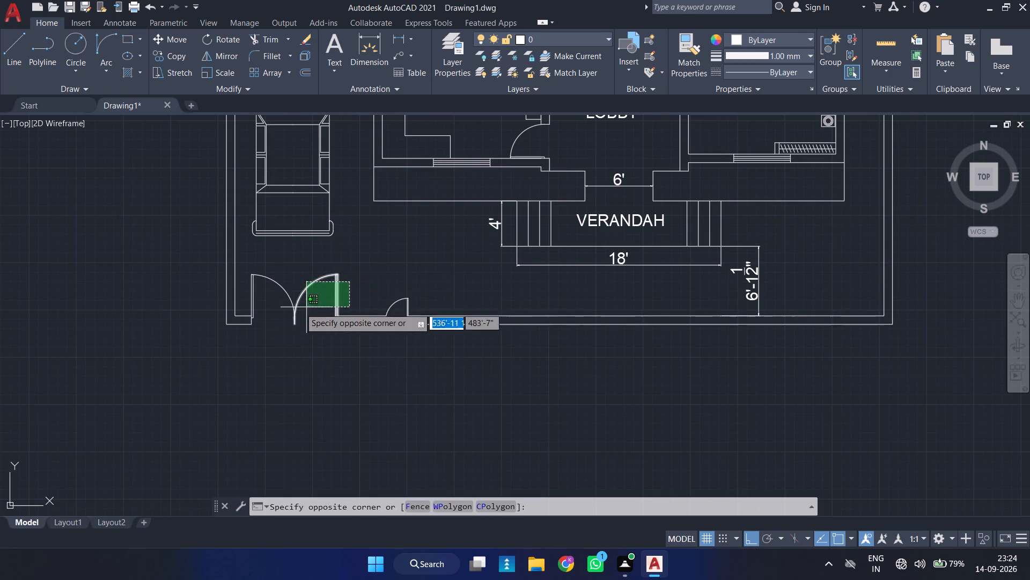
left_click(248, 300)
type("MI")
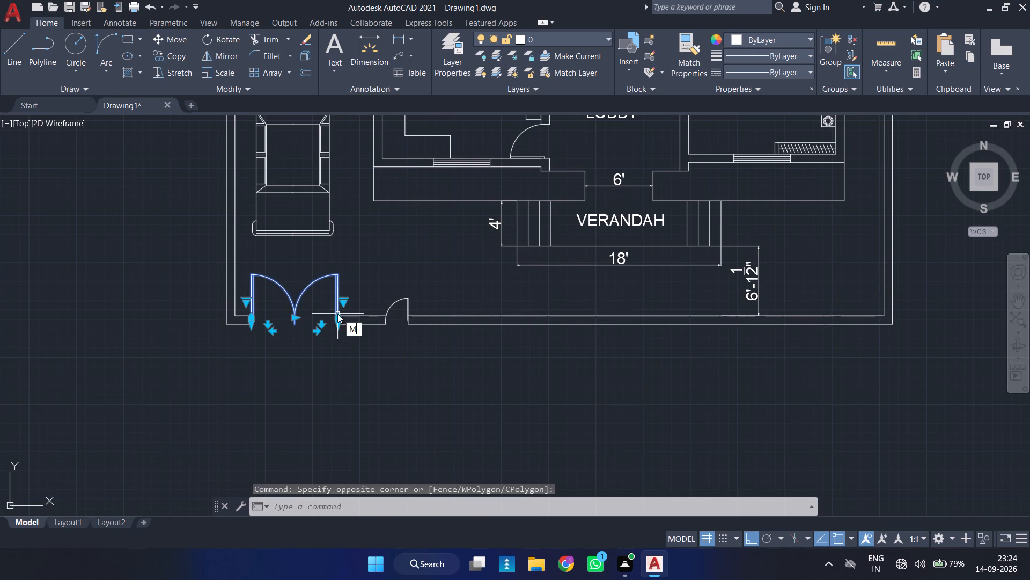
key("Return")
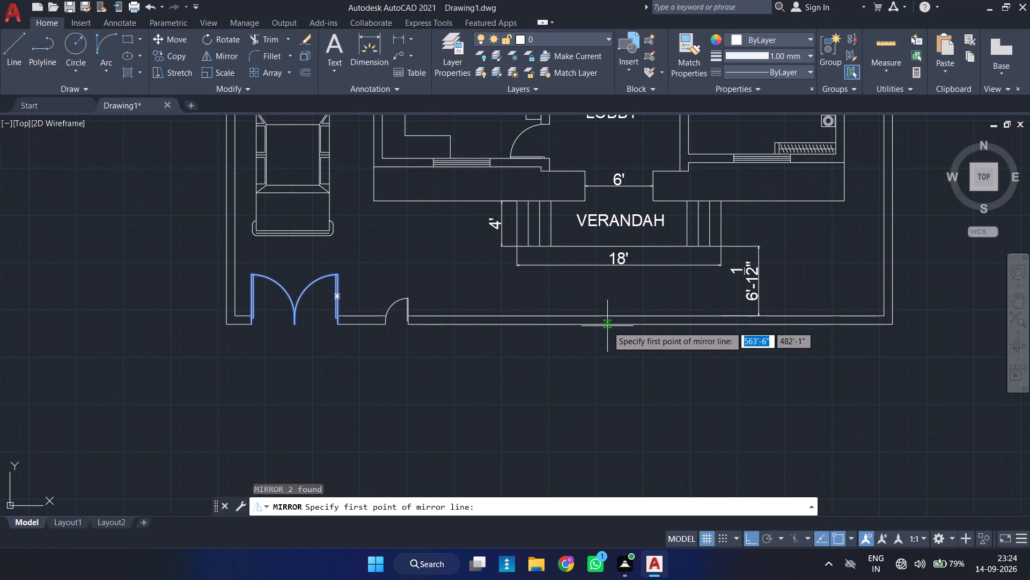
left_click(619, 186)
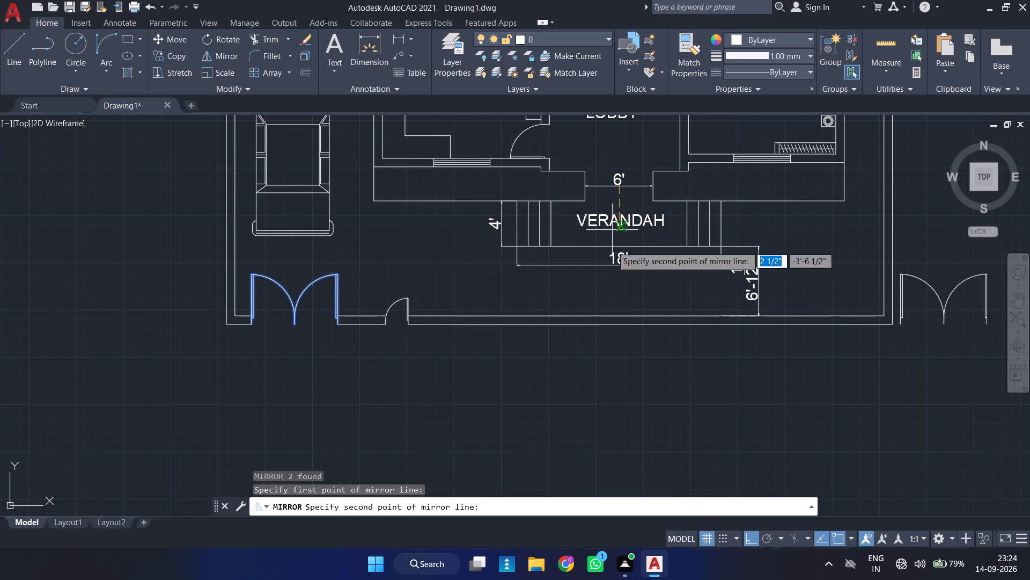
left_click(617, 366)
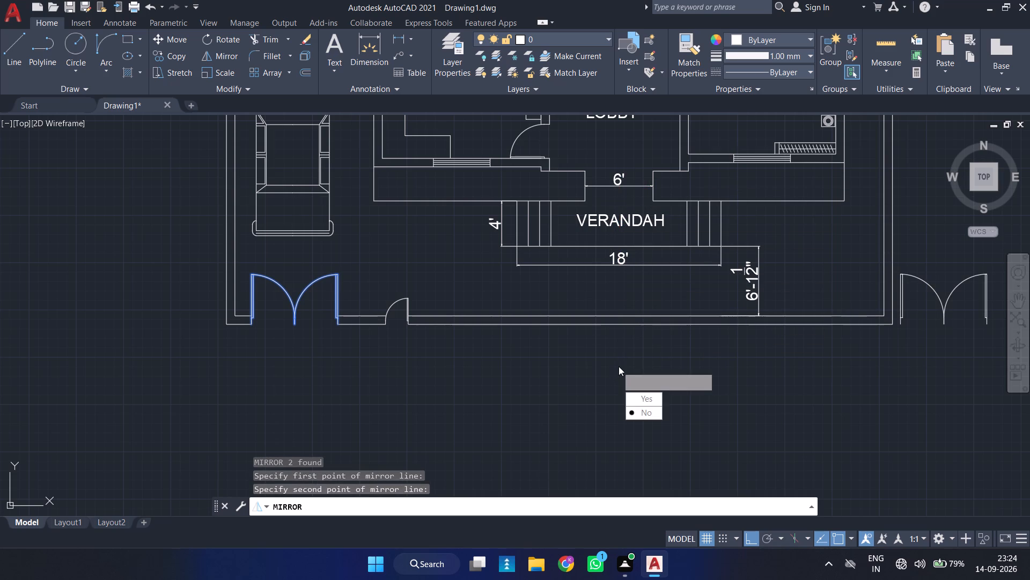
left_click_drag(654, 409, 617, 366)
Move the mirrored double gate about 10'-1" horizontally inward onto the outer front boundary wall line, near the plot's east corner.
middle_click_drag(987, 402, 983, 404)
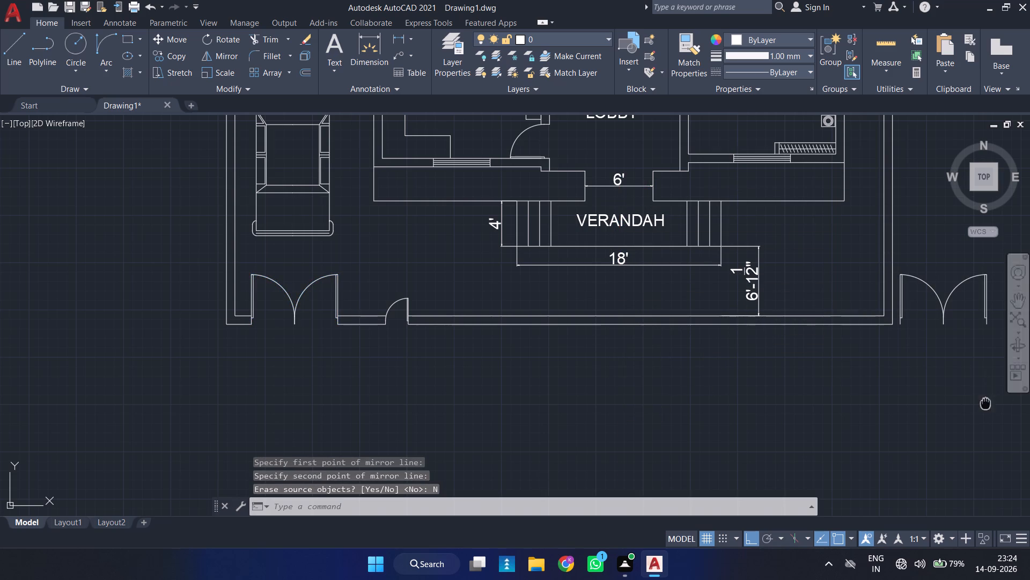
middle_click_drag(983, 404, 762, 421)
left_click(784, 295)
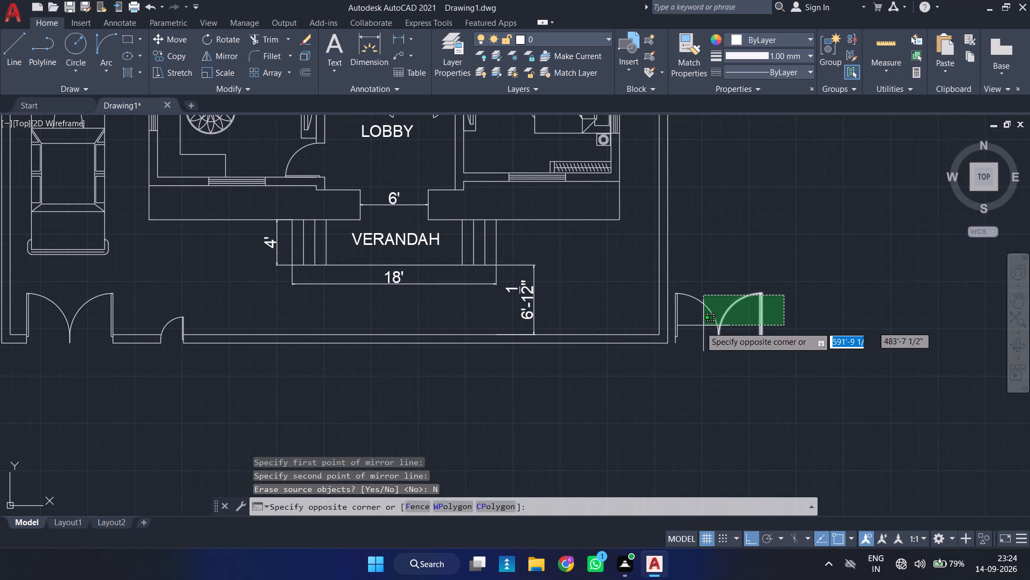
left_click(680, 333)
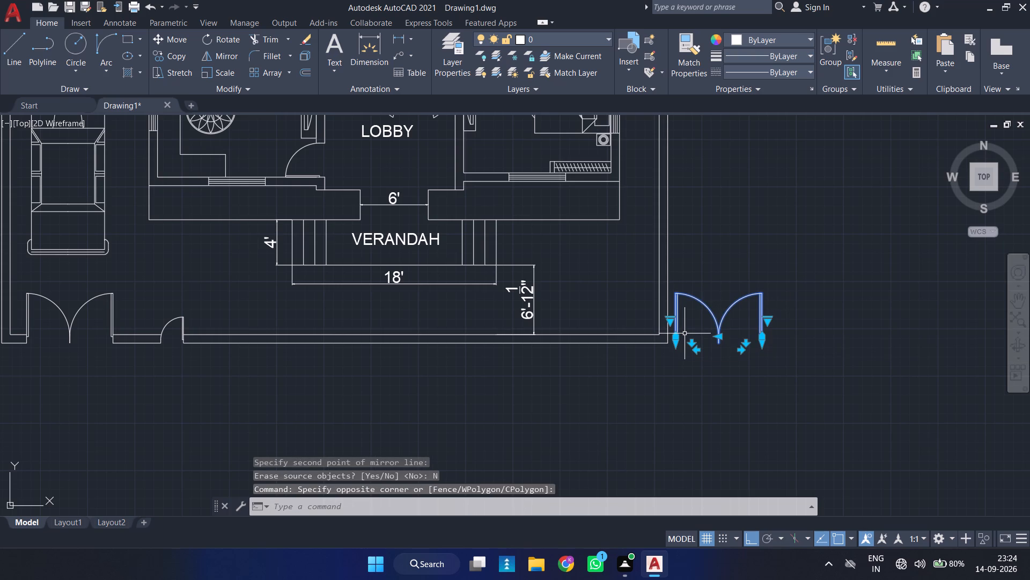
key("m")
key("Return")
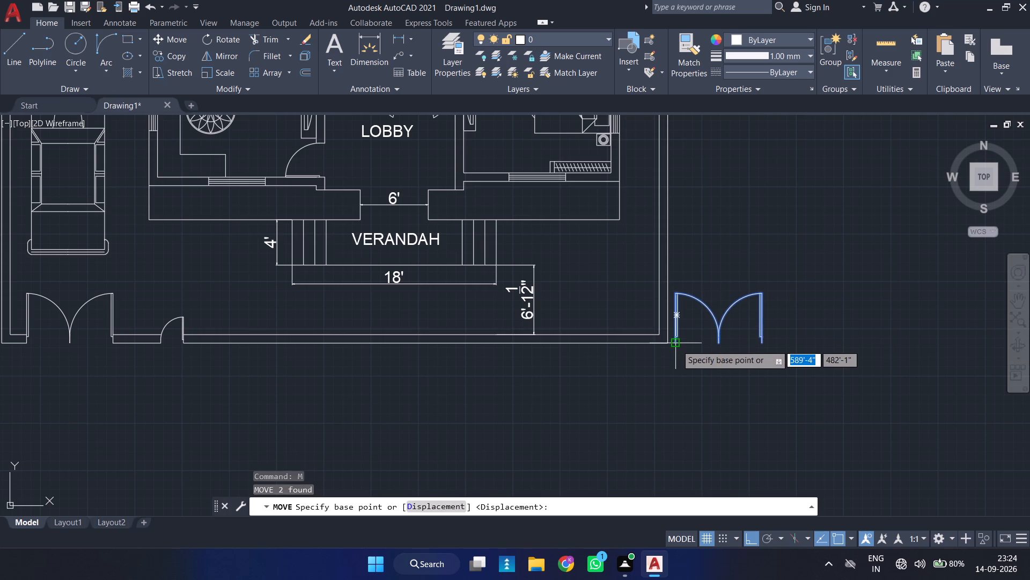
scroll(676, 345, "up", 2)
left_click(672, 343)
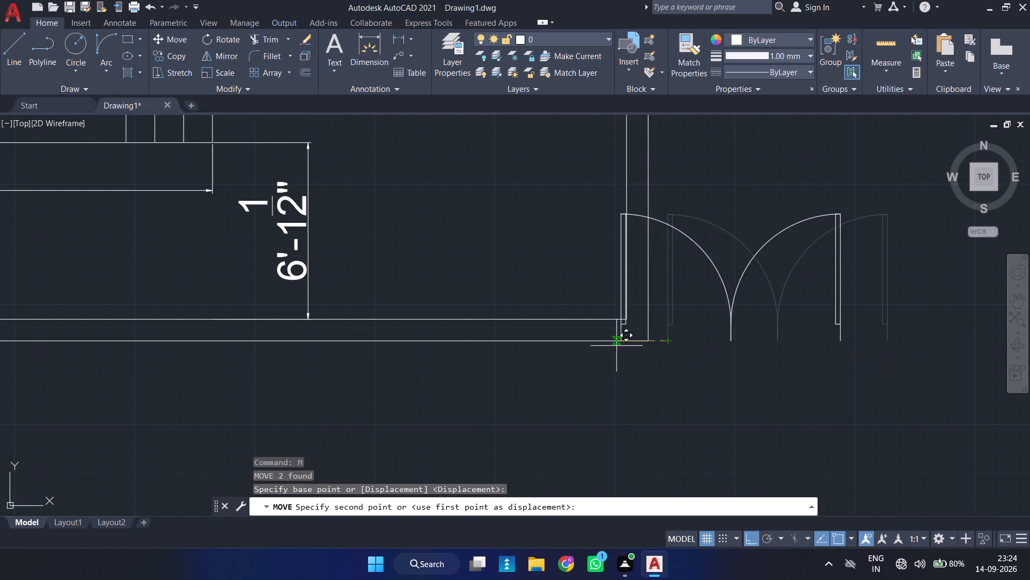
left_click(378, 339)
key("Escape")
Trim both front boundary wall lines across the opening of the mirrored double gate.
type("TR")
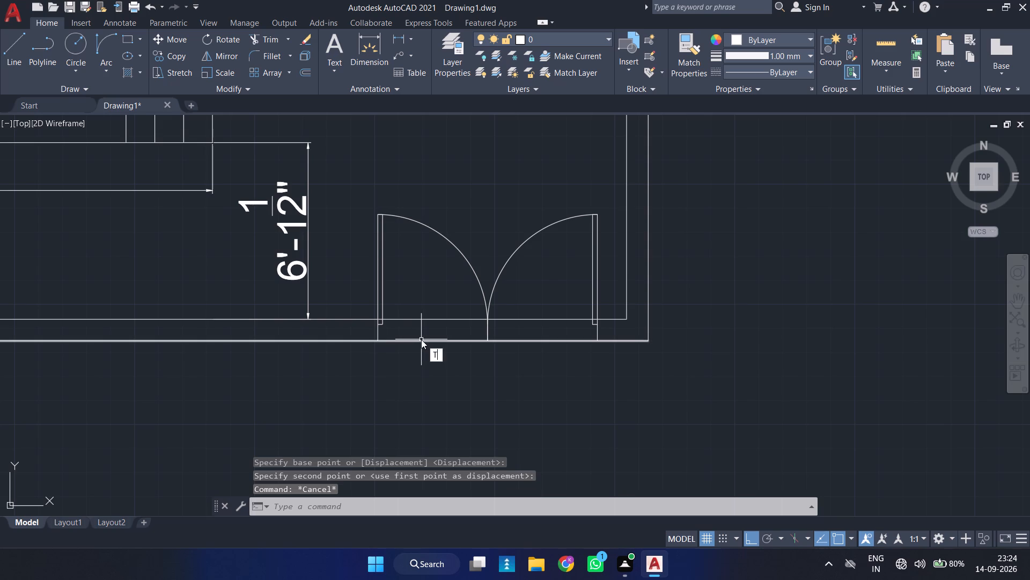
key("space")
left_click_drag(452, 303, 453, 362)
left_click_drag(554, 298, 541, 379)
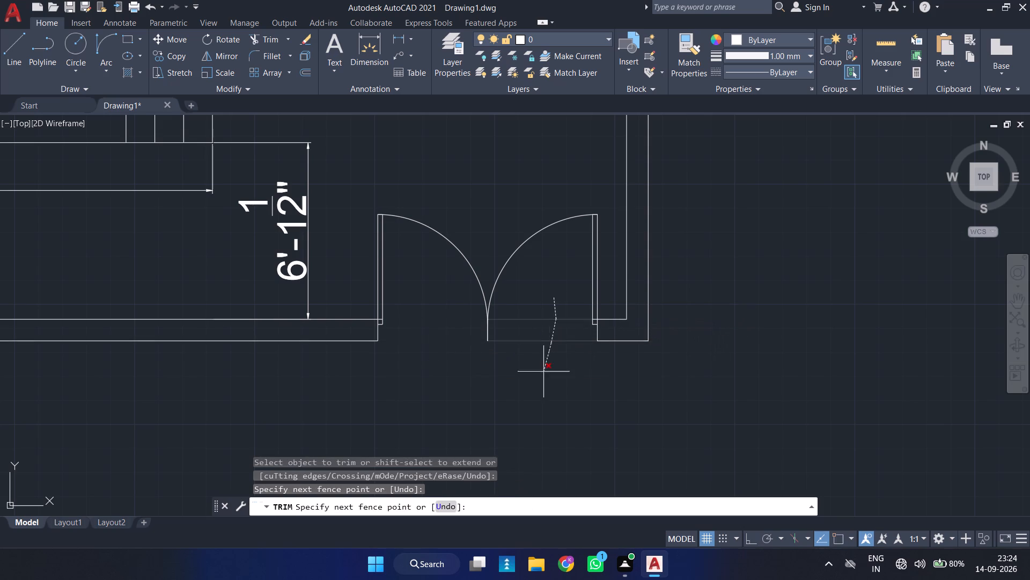
left_click_drag(541, 379, 540, 380)
Trim the leftover inner wall line stubs inside both leaves of the mirrored double gate.
scroll(598, 322, "up", 2)
left_click_drag(590, 311, 585, 325)
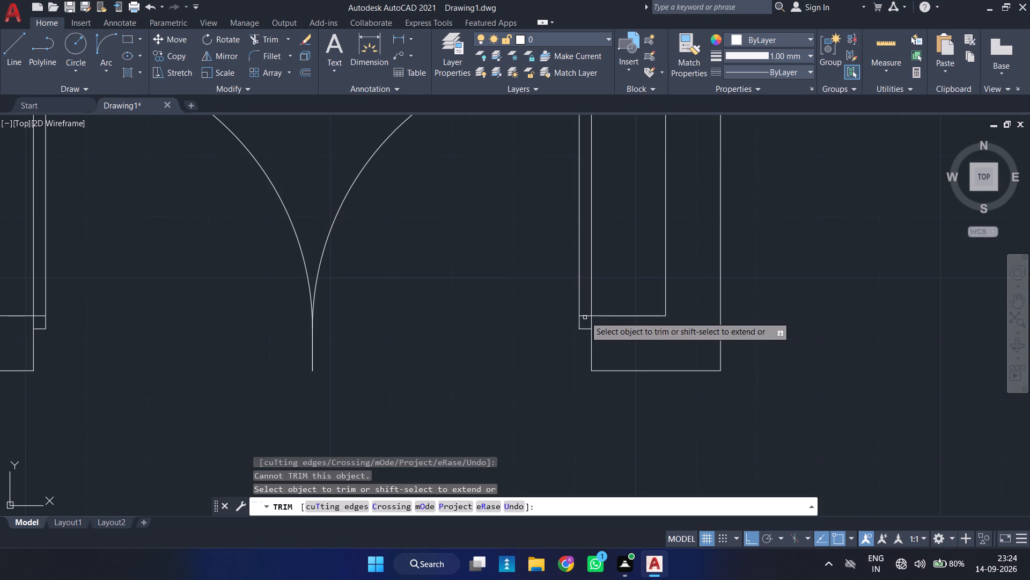
left_click(585, 314)
scroll(513, 302, "down", 3)
scroll(345, 301, "up", 3)
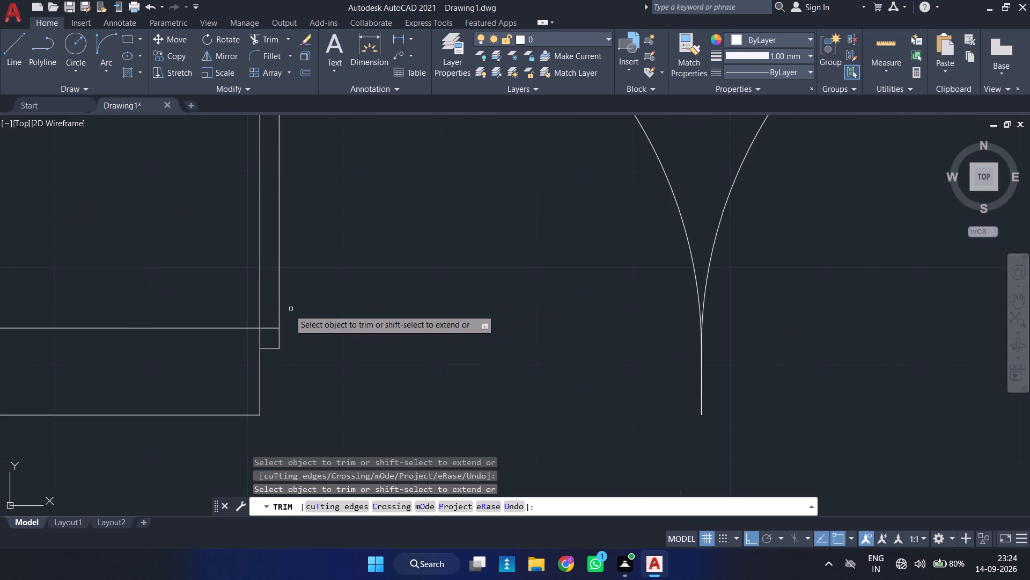
left_click(272, 328)
key("Escape")
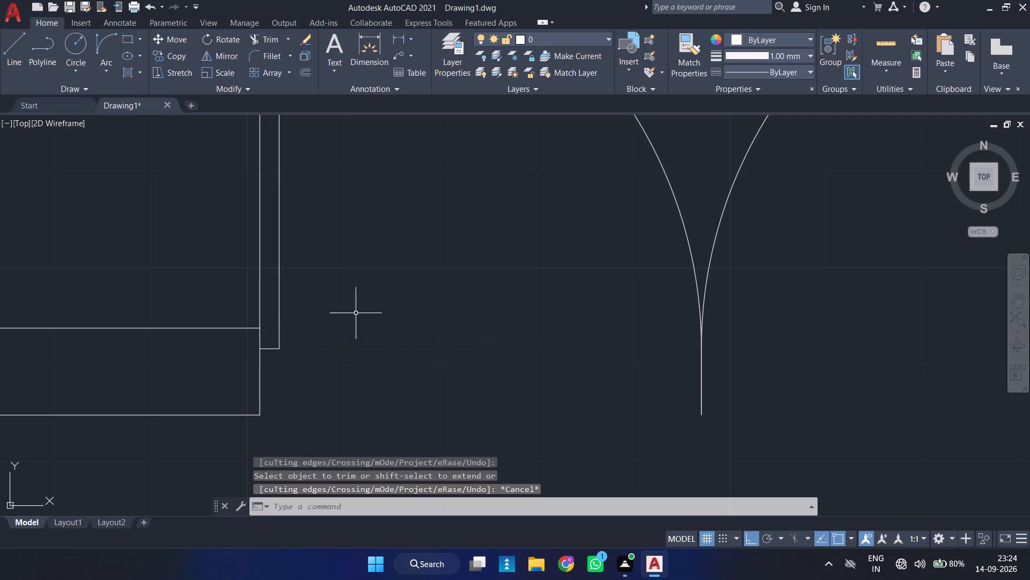
Hatch the connected wall between the 14'*12' and 12'3"*11'6" bedrooms and along the living area with the ANSI31 pattern.
scroll(483, 274, "down", 6)
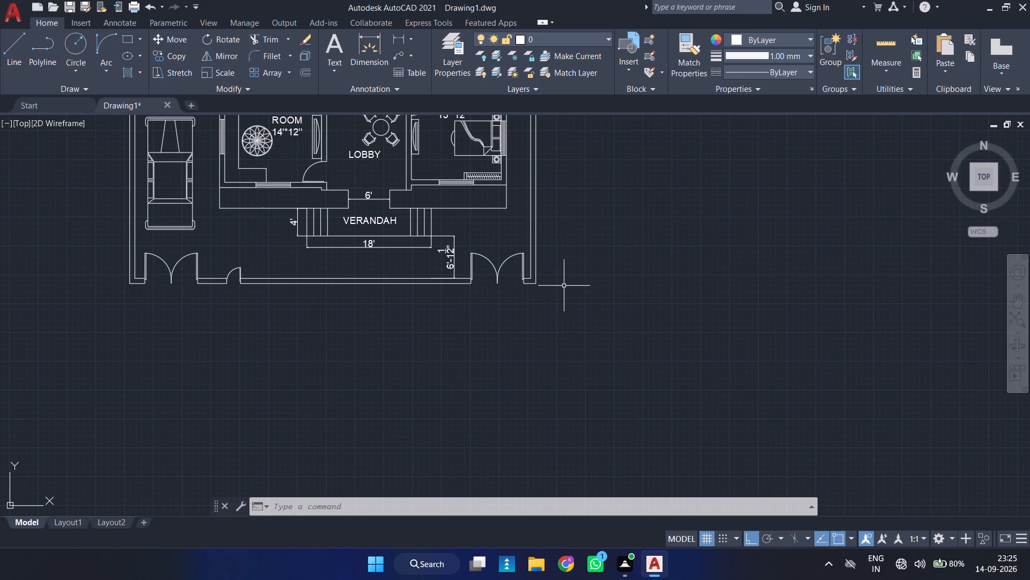
scroll(564, 286, "down", 1)
middle_click_drag(343, 215, 378, 318)
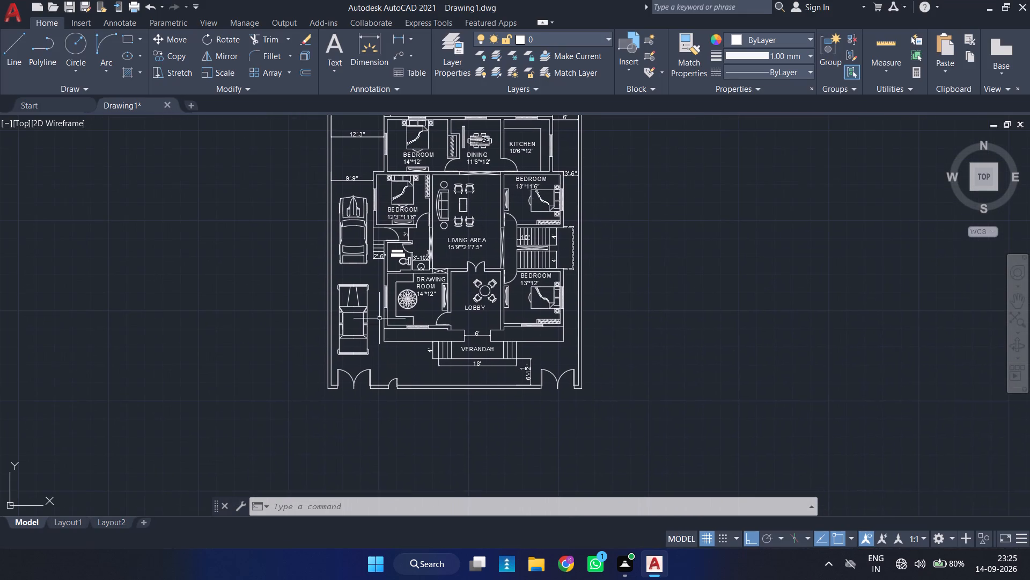
left_click(128, 70)
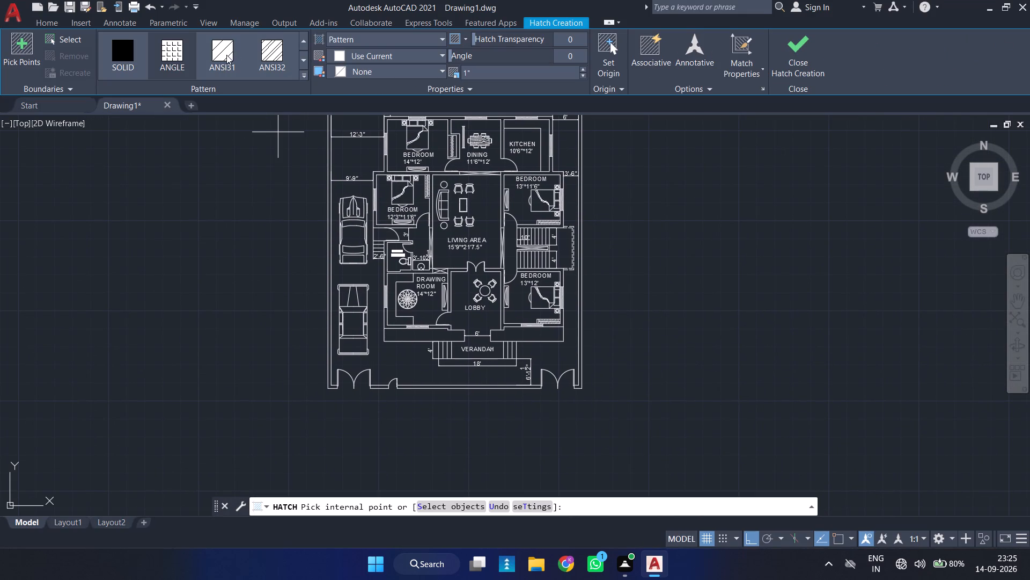
scroll(226, 55, "up", 2)
scroll(226, 55, "down", 4)
scroll(226, 55, "up", 3)
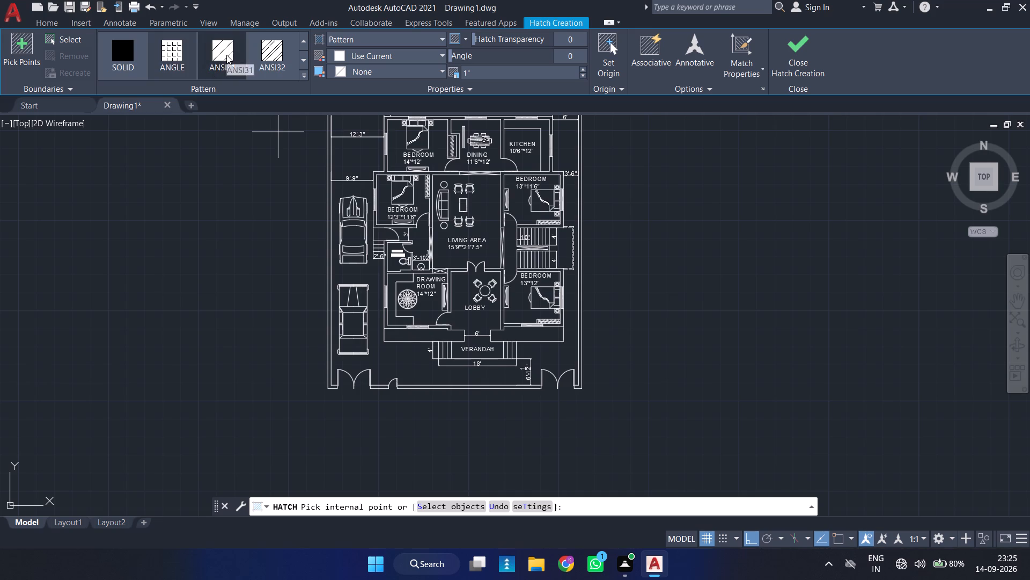
left_click(226, 55)
left_click(481, 71)
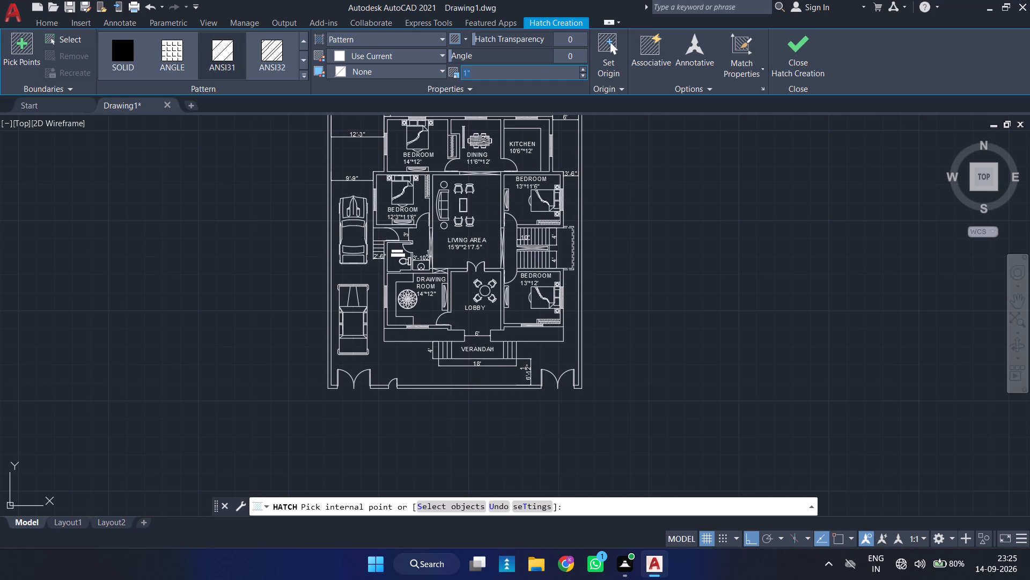
key("Escape")
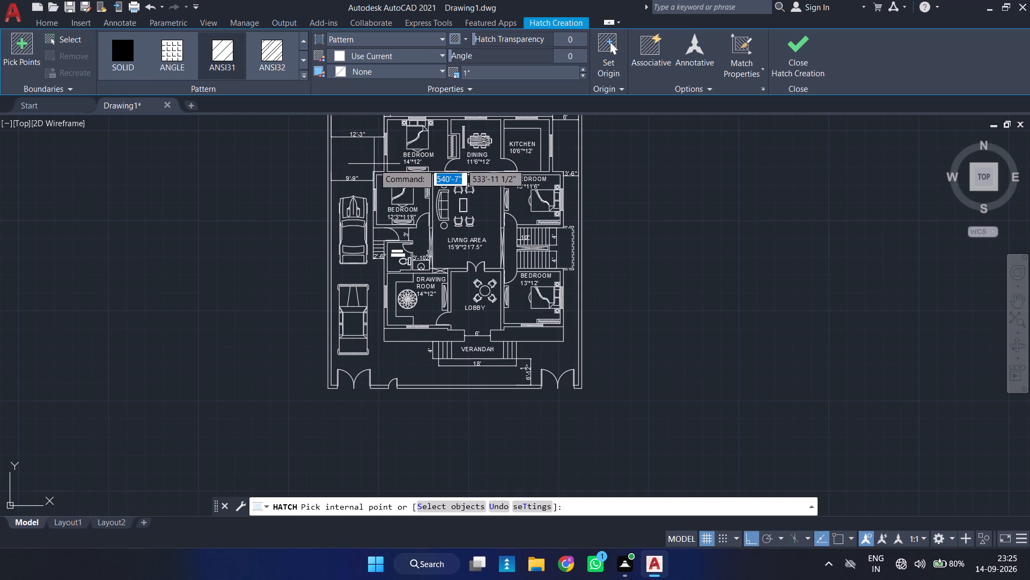
scroll(373, 164, "up", 2)
left_click(400, 163)
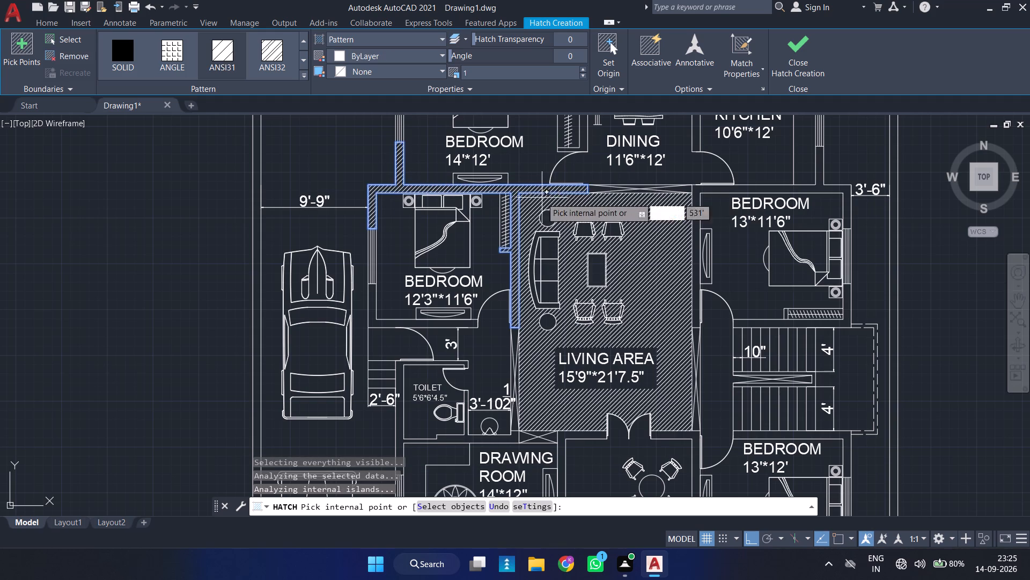
Add the 14'*12' bedroom's outer corner wall and the wall separating it from the dining room to the hatch.
middle_click_drag(435, 163, 427, 262)
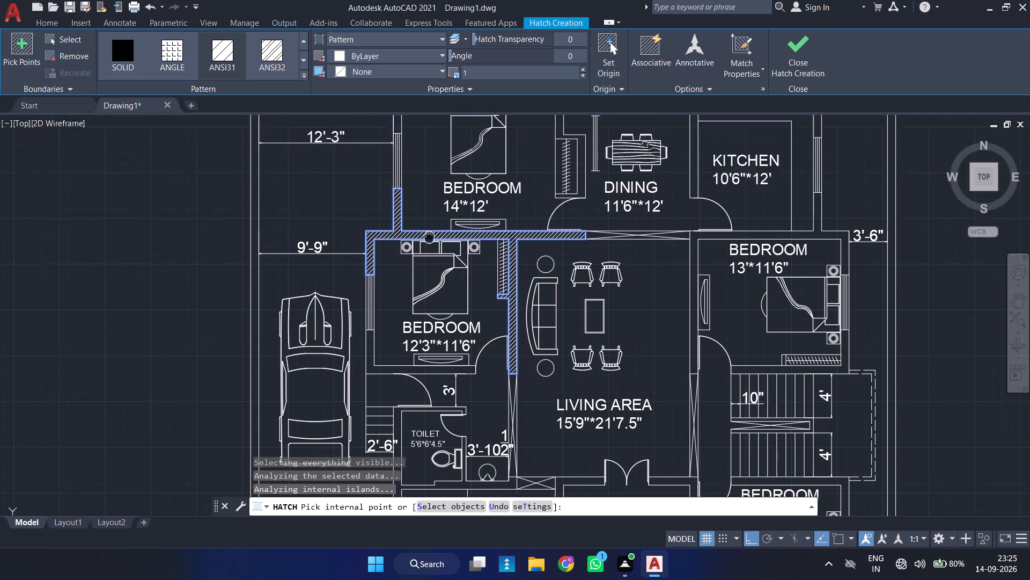
middle_click_drag(427, 262, 420, 373)
scroll(421, 367, "up", 1)
left_click(359, 201)
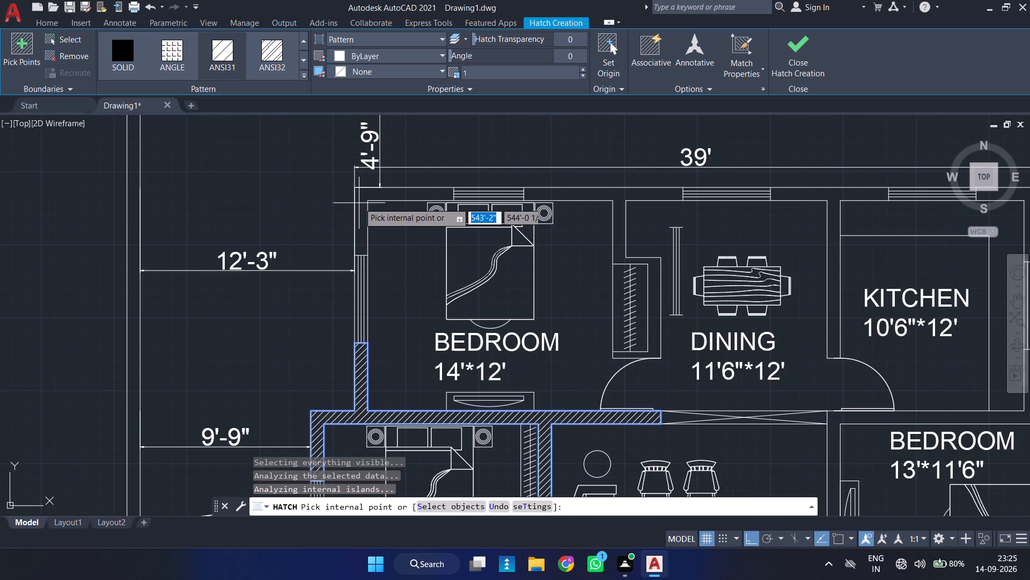
left_click(544, 194)
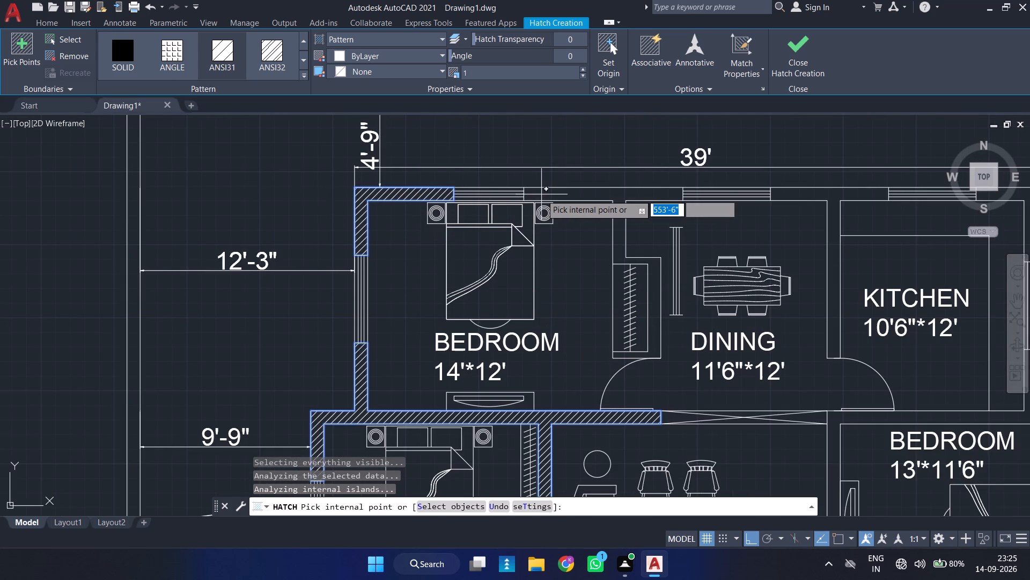
Add the wall between dining and kitchen and the kitchen's outer corner wall to the hatch.
scroll(702, 215, "down", 2)
middle_click_drag(747, 224, 574, 233)
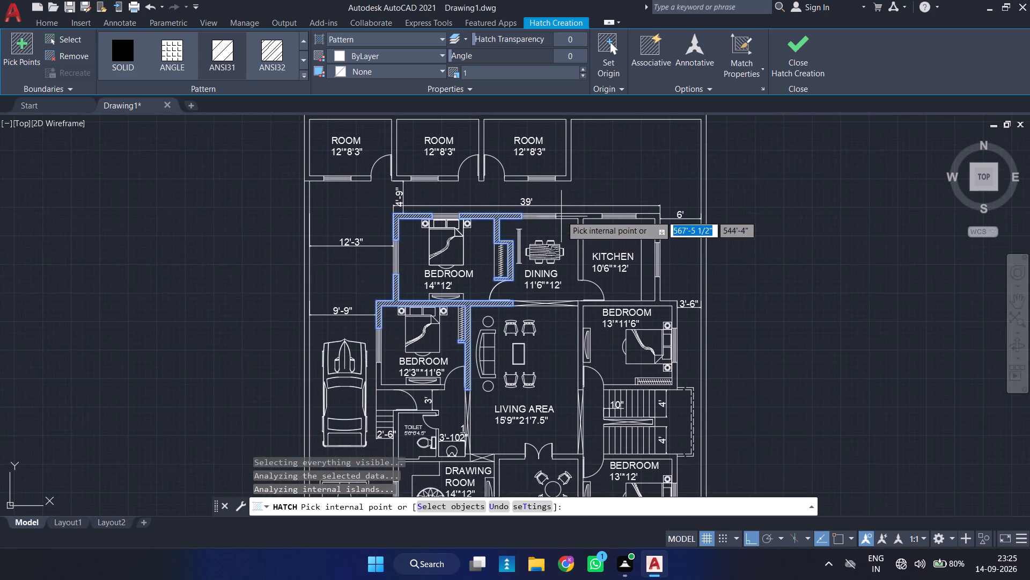
scroll(562, 212, "up", 2)
left_click(577, 223)
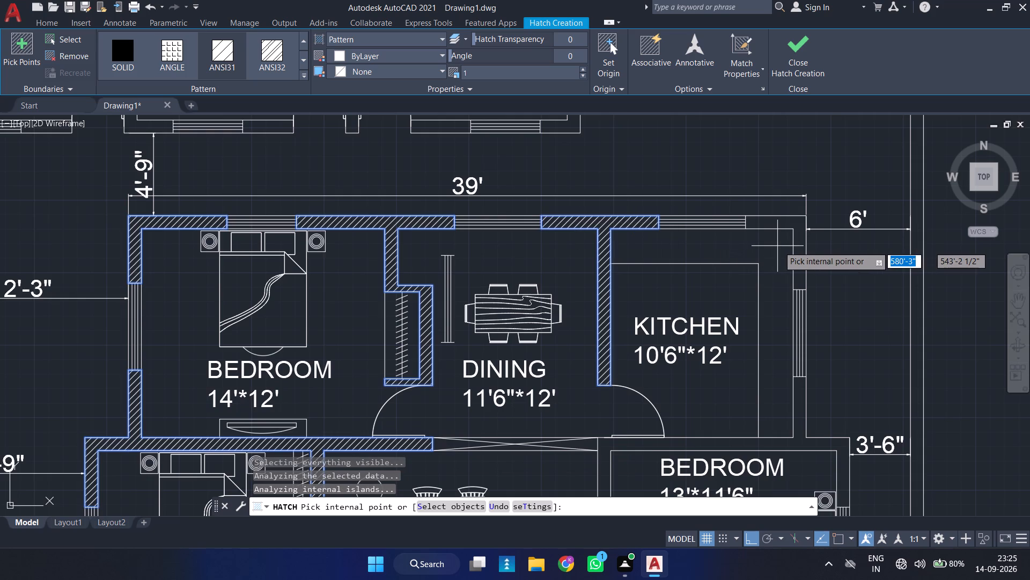
left_click(801, 219)
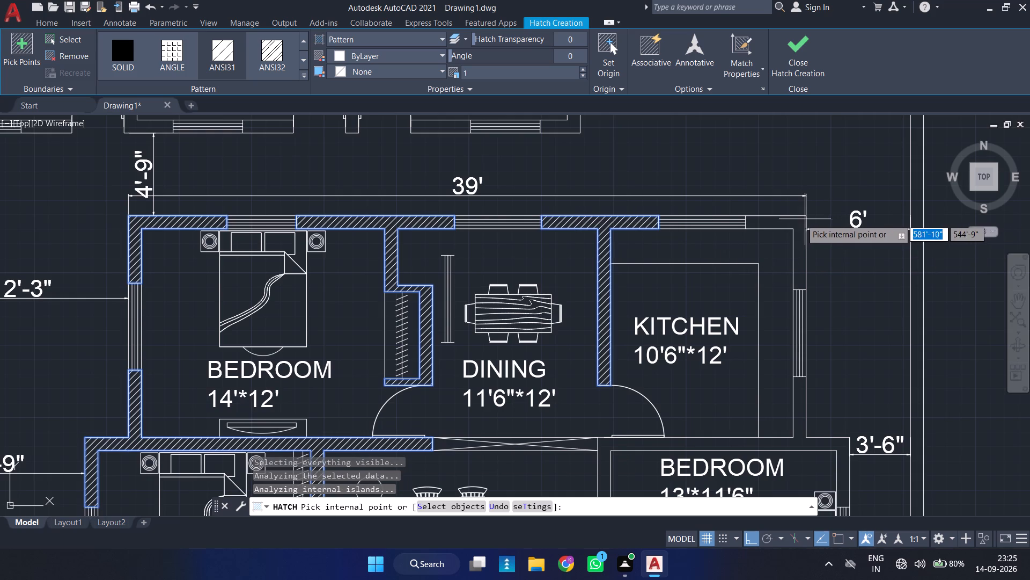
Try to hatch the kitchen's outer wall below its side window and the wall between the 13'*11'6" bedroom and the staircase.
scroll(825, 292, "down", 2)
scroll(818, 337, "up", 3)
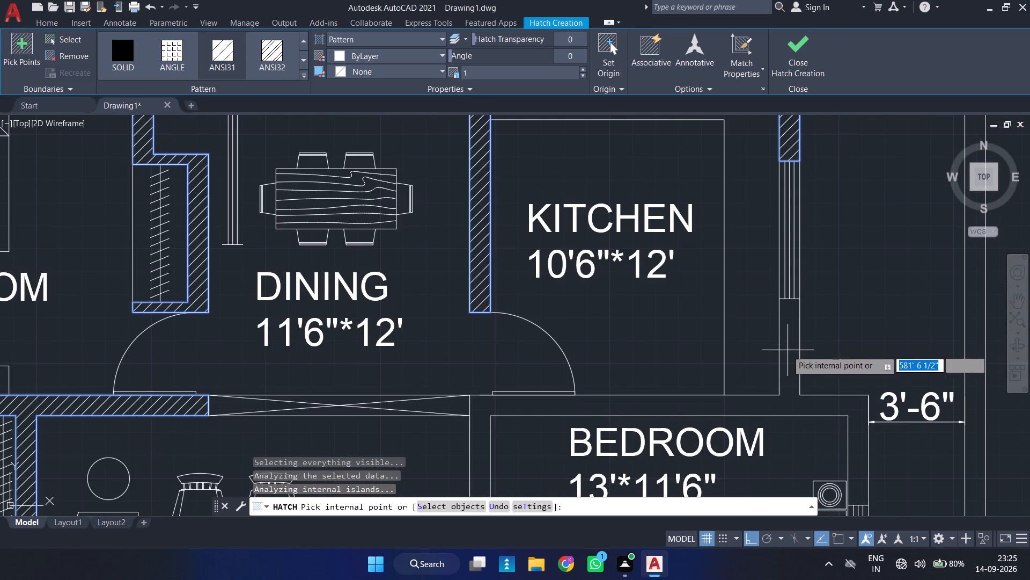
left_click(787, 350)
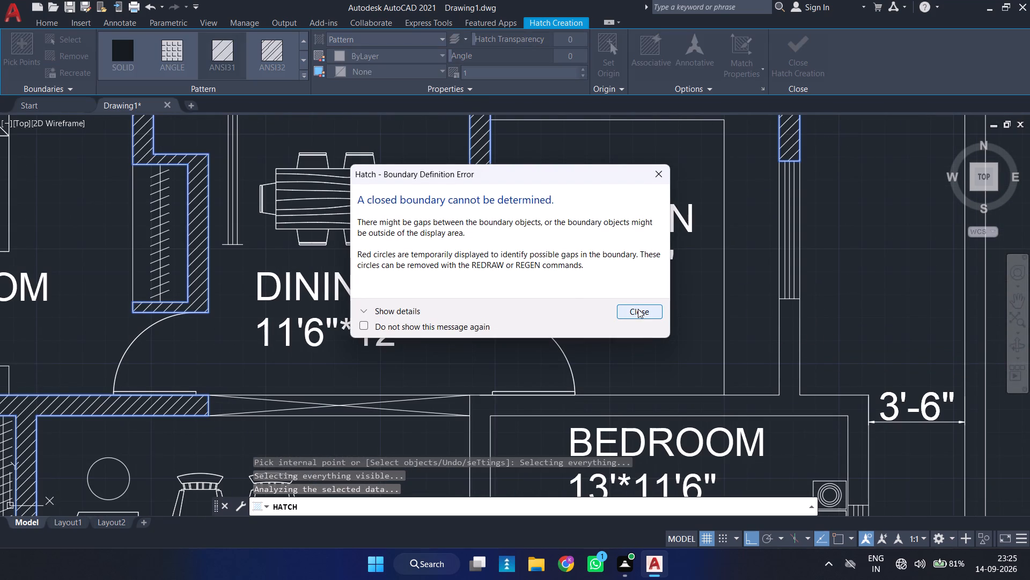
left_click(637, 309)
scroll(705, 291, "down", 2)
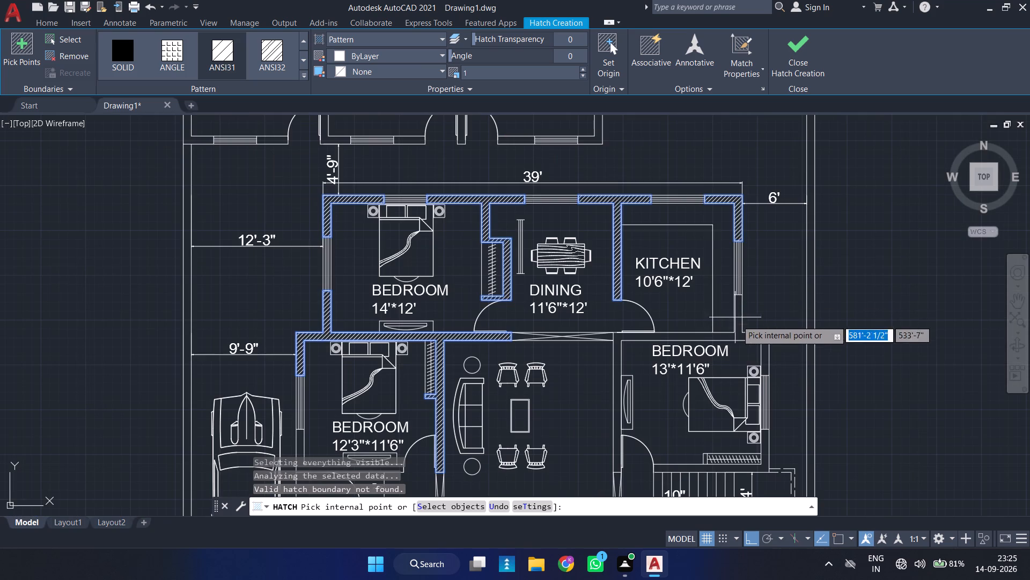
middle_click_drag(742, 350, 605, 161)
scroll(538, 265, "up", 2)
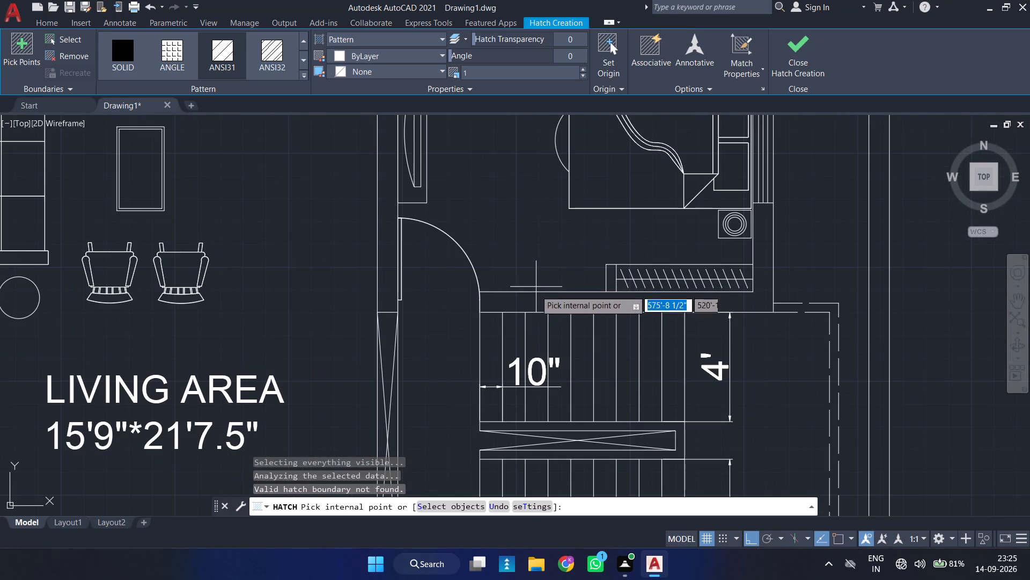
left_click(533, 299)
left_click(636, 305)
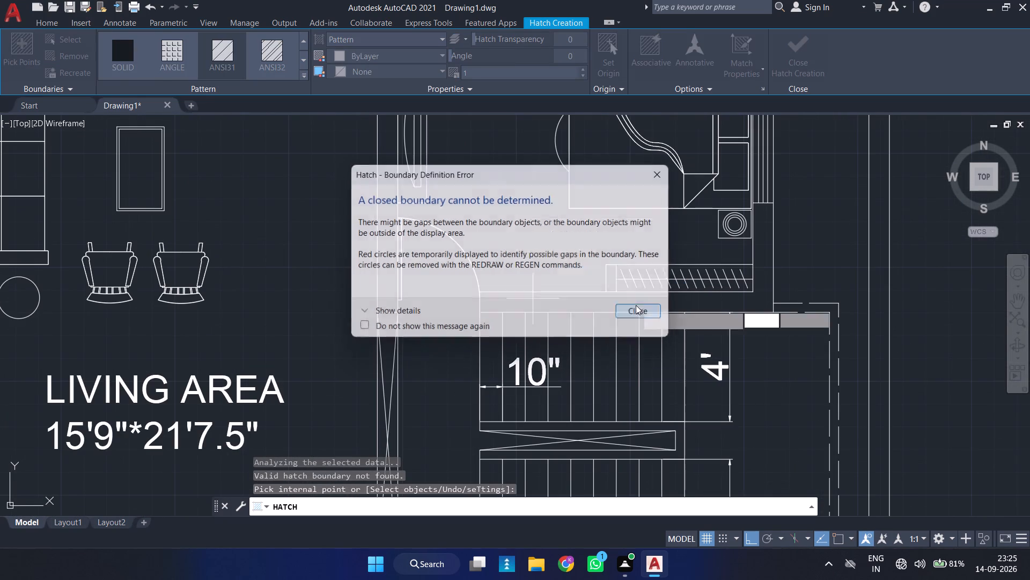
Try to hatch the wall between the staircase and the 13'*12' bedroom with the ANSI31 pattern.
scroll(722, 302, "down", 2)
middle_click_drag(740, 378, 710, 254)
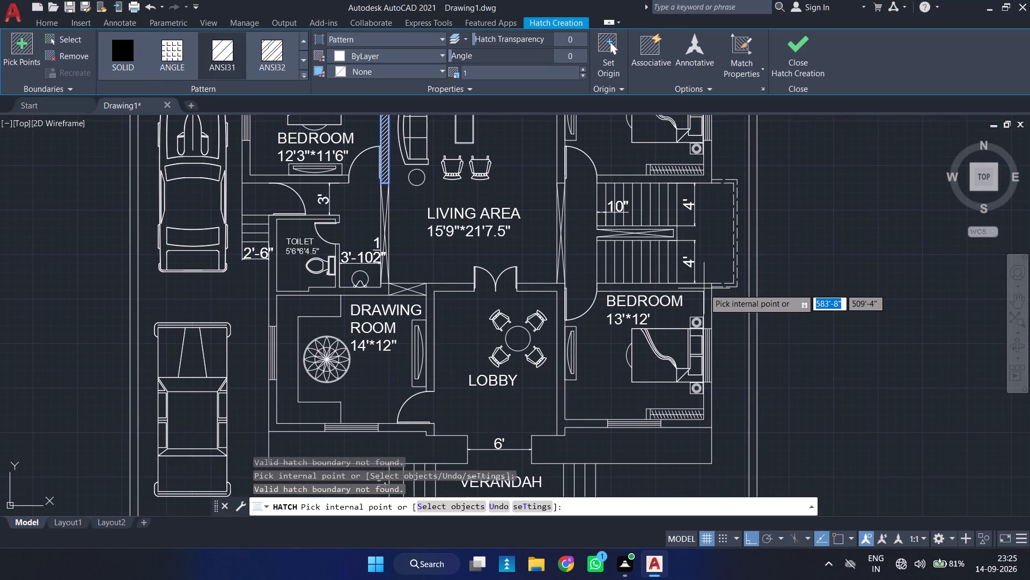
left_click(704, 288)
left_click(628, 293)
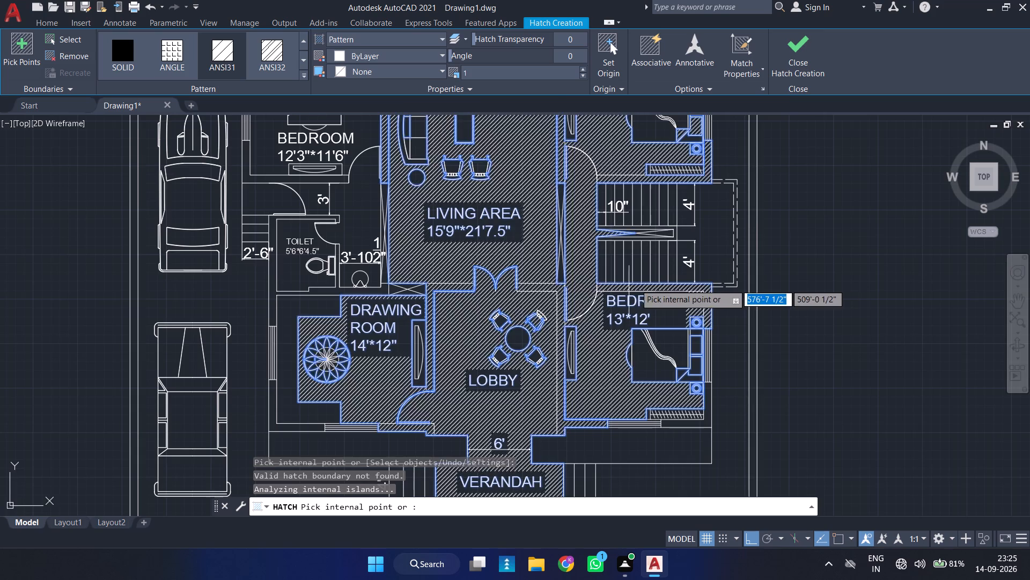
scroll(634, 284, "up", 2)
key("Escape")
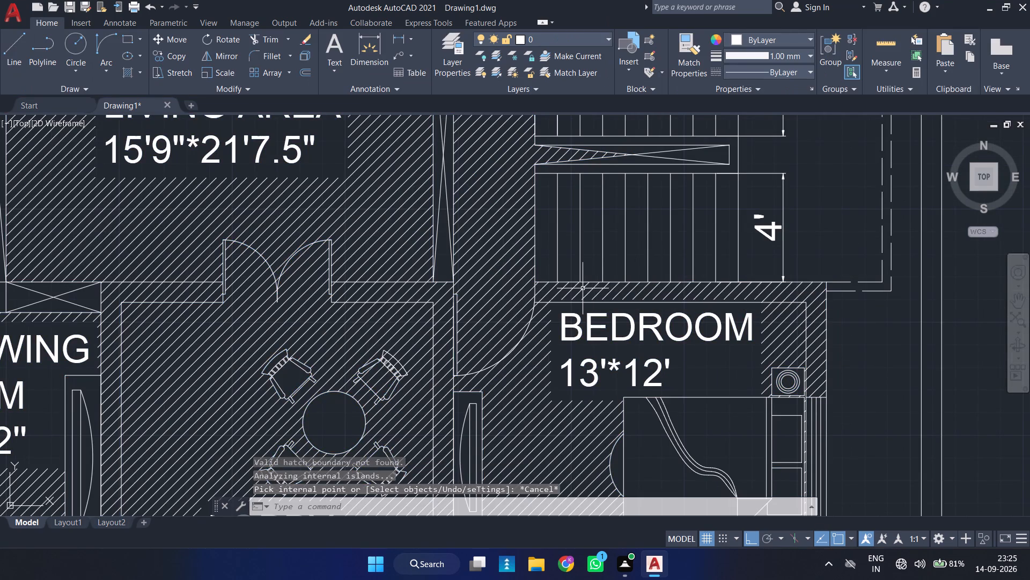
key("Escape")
Undo the ANSI31 wall hatching across the floor plan.
key("ctrl+z")
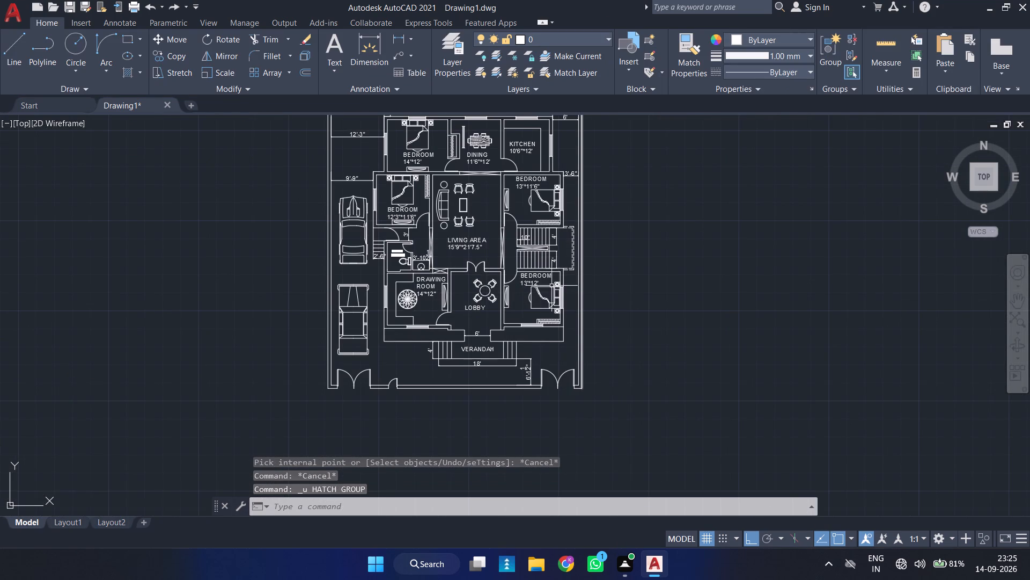
scroll(391, 201, "up", 1)
scroll(550, 302, "up", 1)
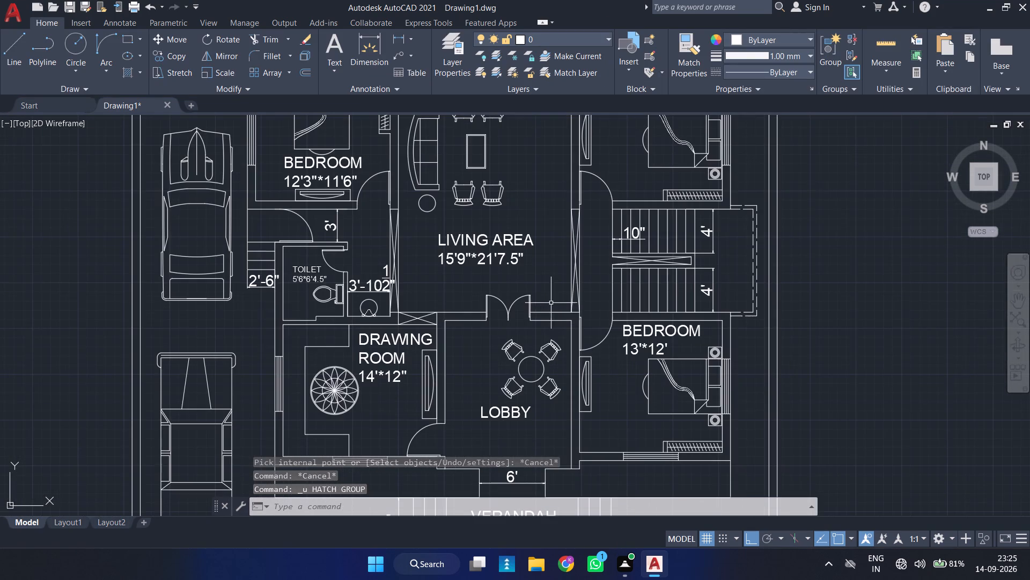
middle_click_drag(627, 339, 565, 311)
scroll(558, 305, "up", 2)
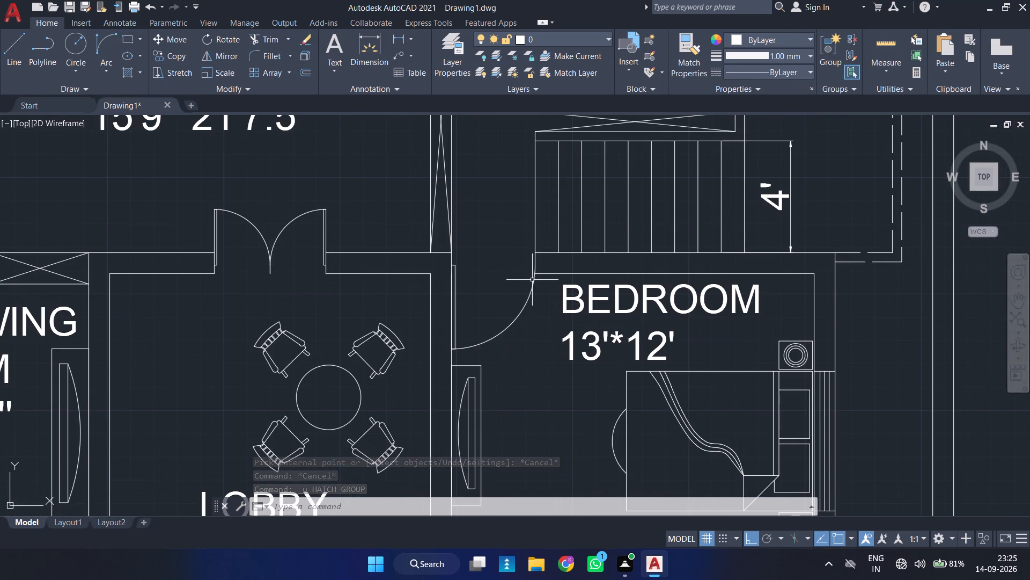
key("Escape")
scroll(529, 272, "down", 6)
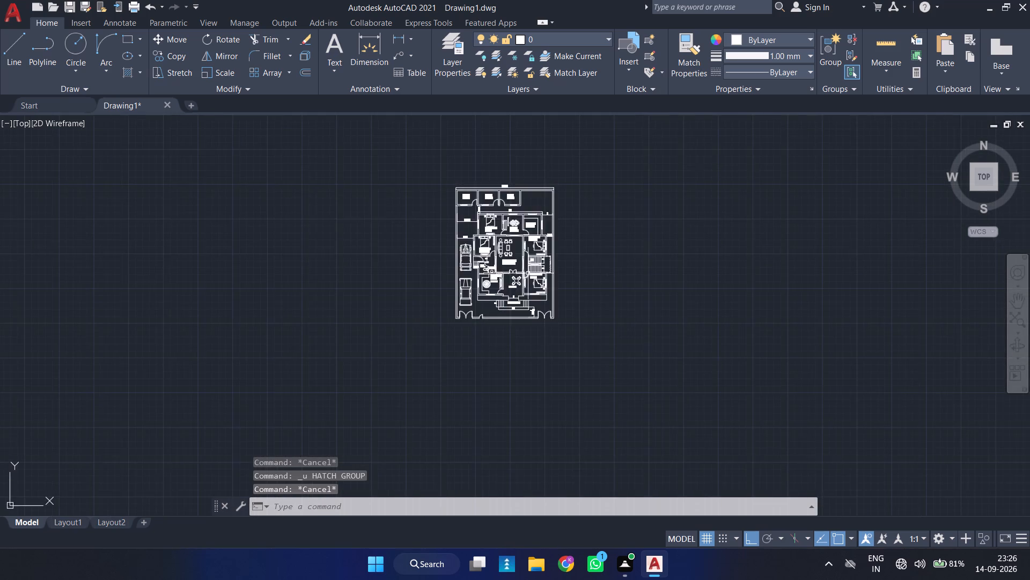
scroll(528, 274, "up", 2)
middle_click_drag(527, 287, 528, 364)
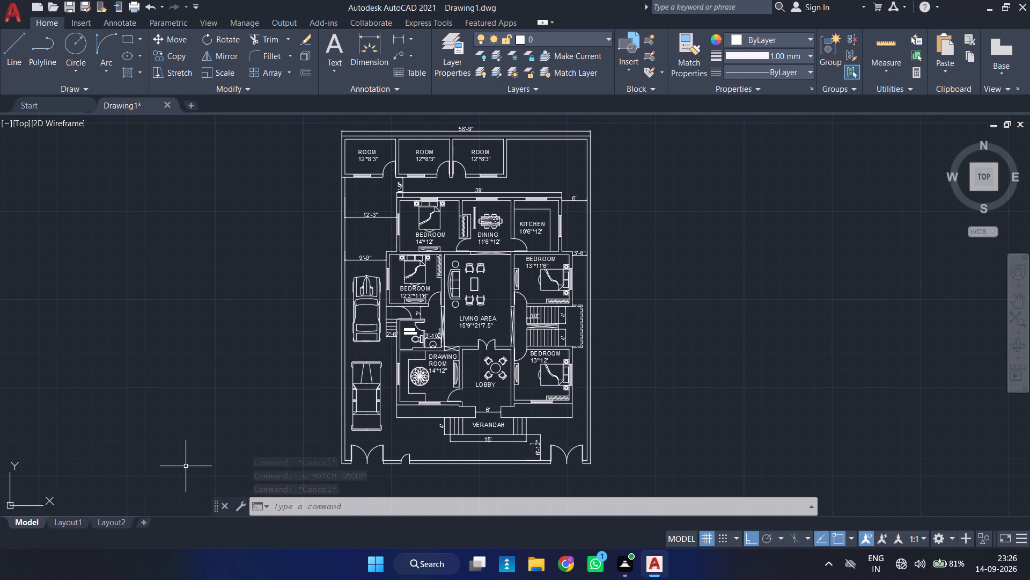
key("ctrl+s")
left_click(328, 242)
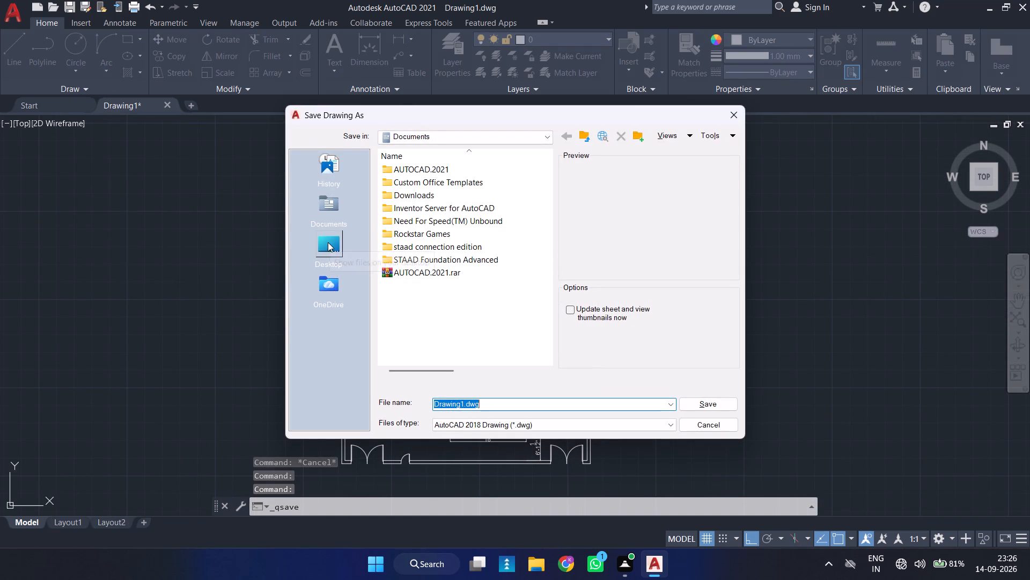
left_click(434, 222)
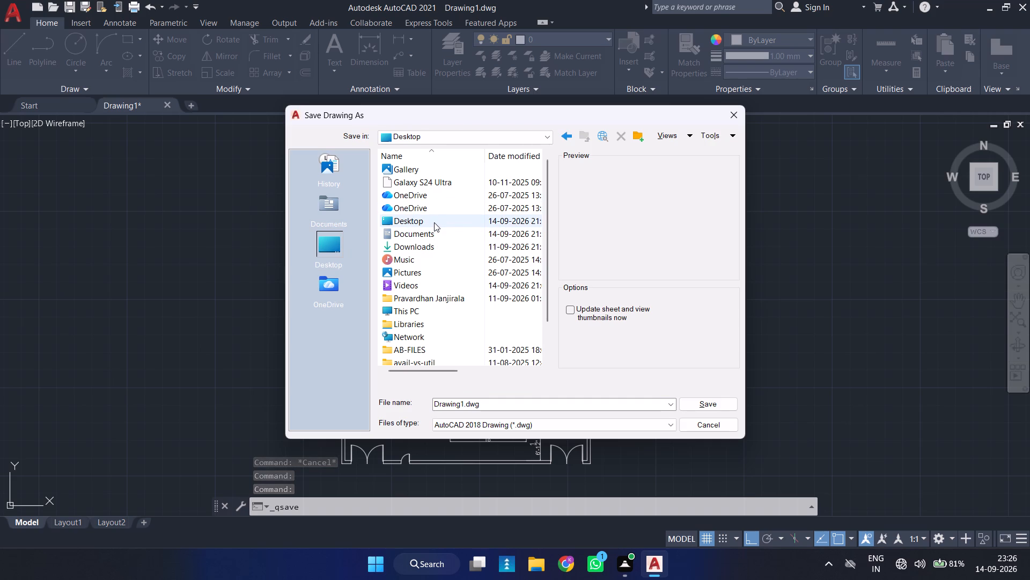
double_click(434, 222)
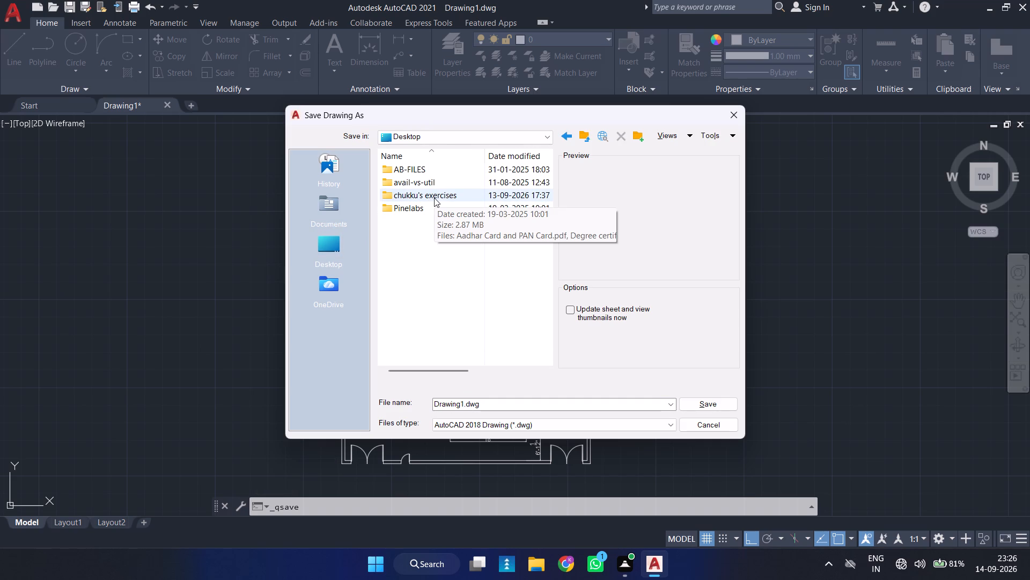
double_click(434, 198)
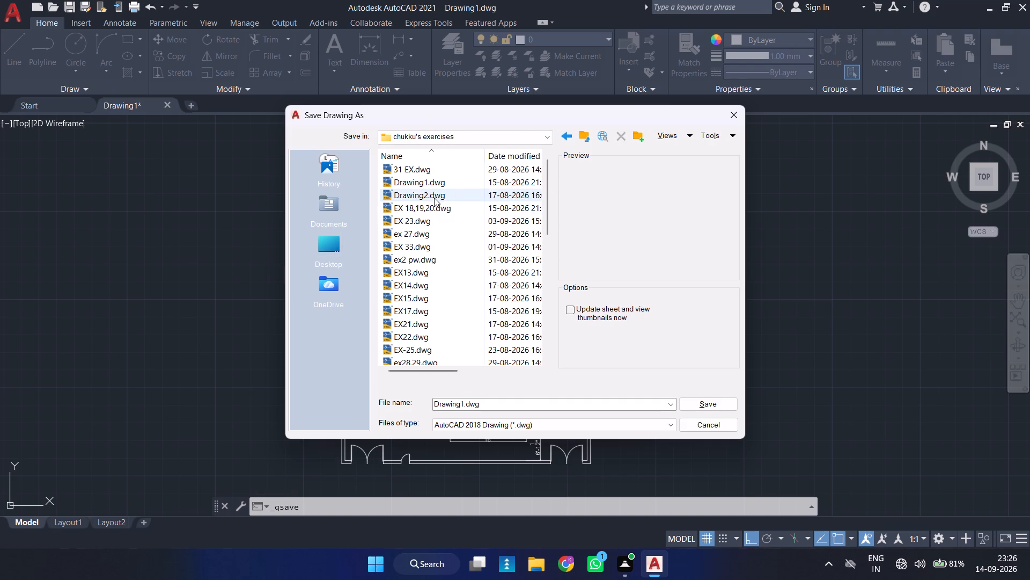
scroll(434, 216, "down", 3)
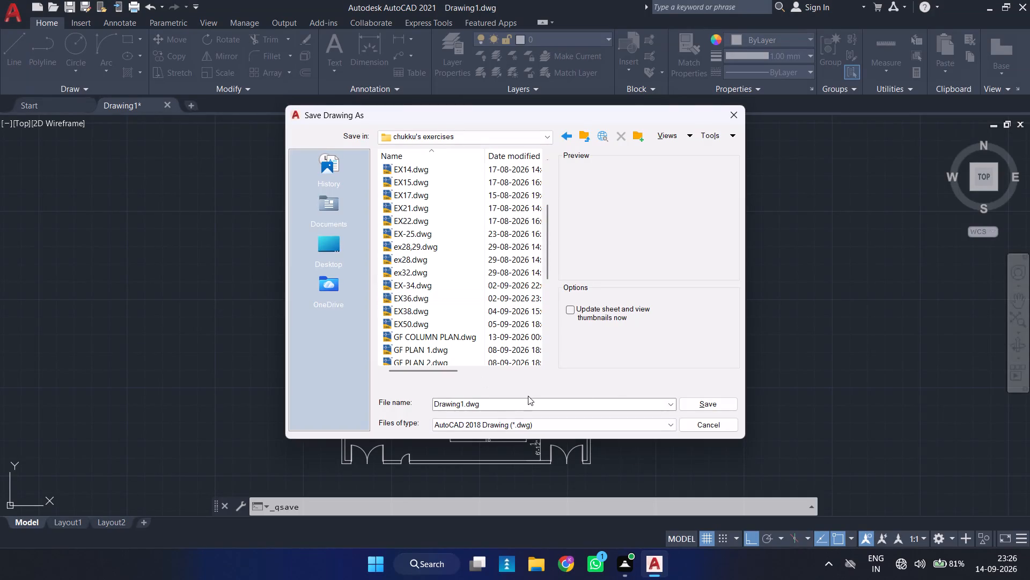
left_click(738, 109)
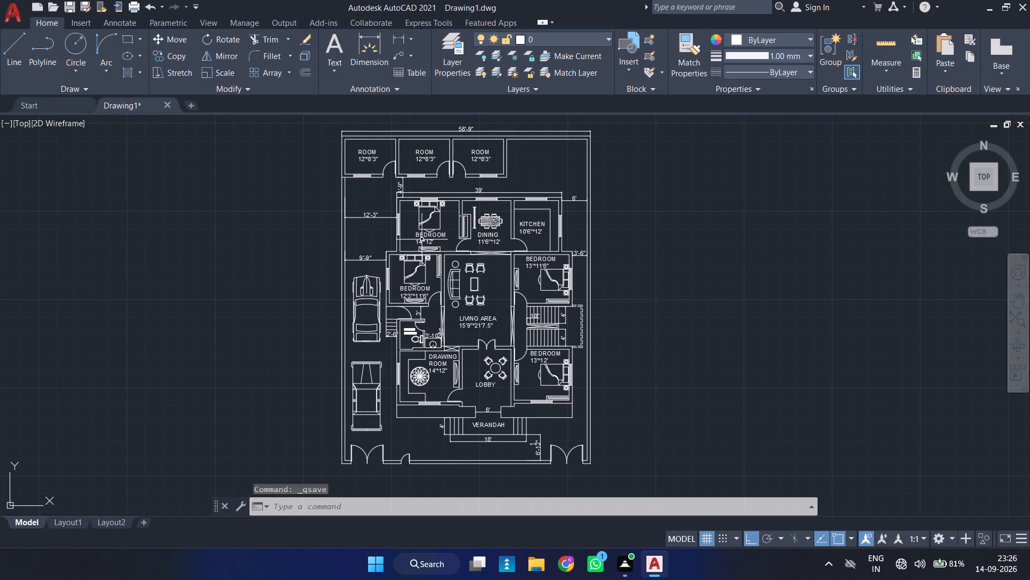
Save the floor plan drawing to the Desktop as Drawing1.dwg.
key("ctrl+s")
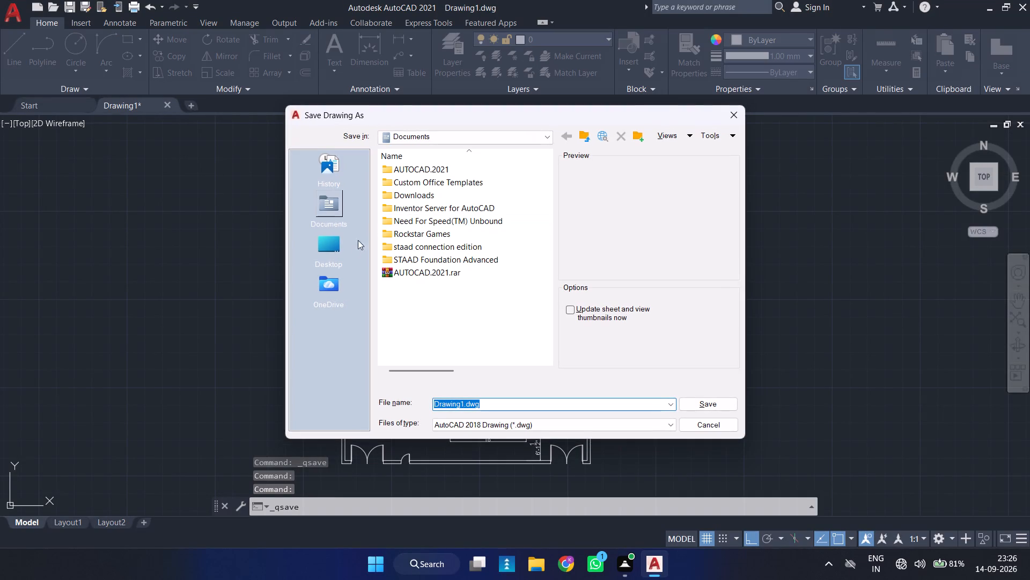
left_click(343, 247)
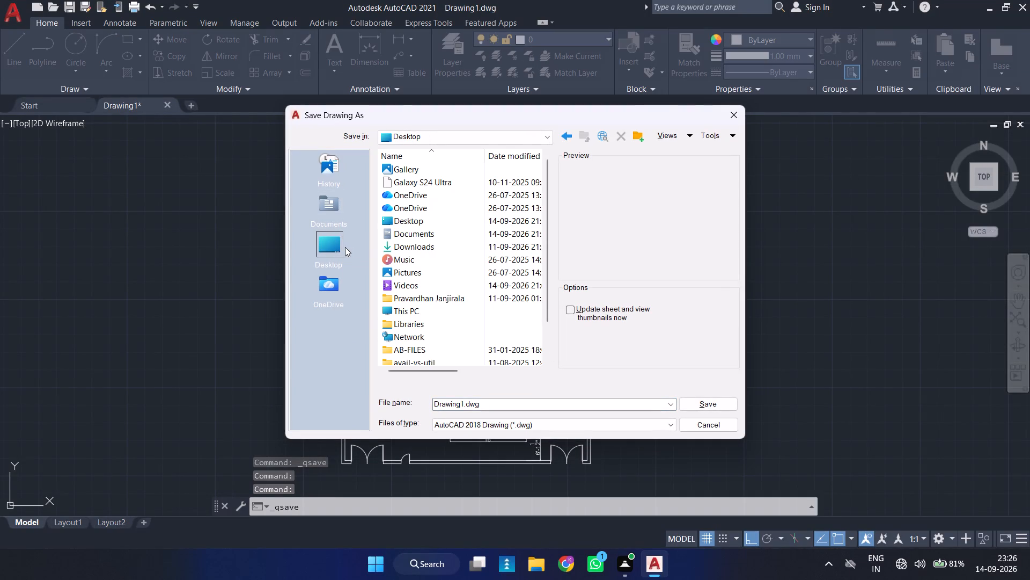
scroll(459, 267, "down", 3)
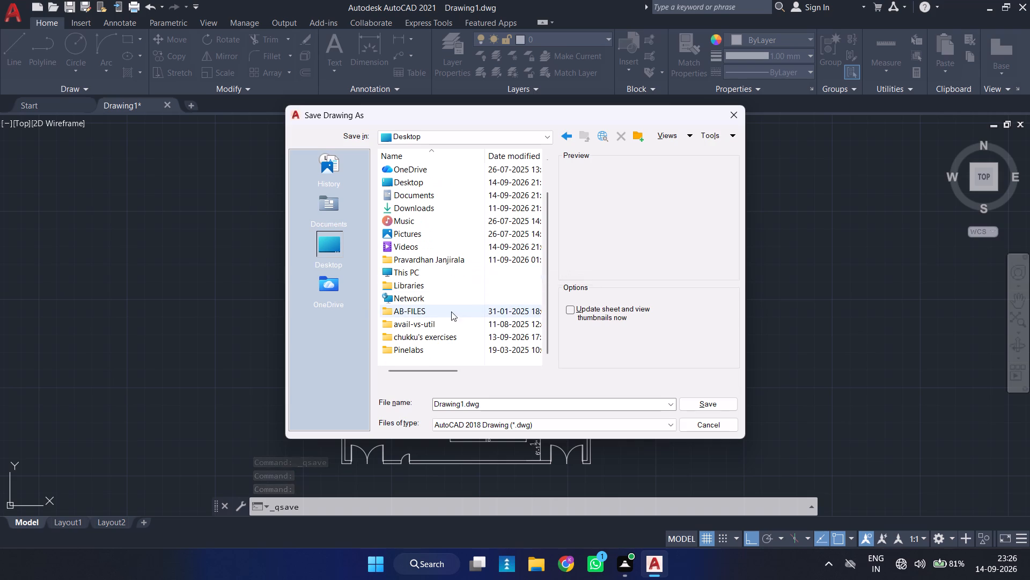
left_click(718, 400)
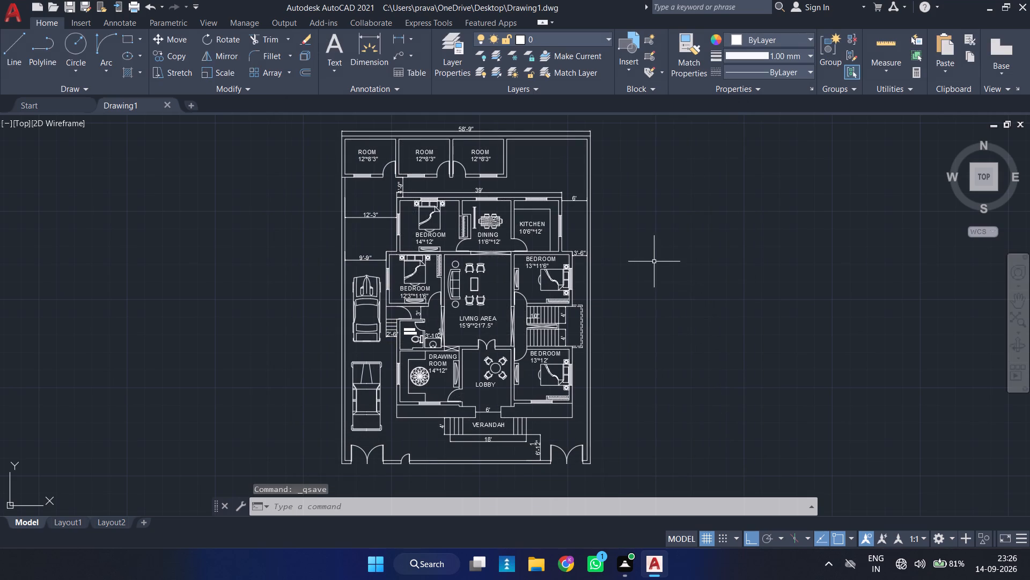
Switch to Layout1 and delete its default viewport from the sheet.
left_click(76, 525)
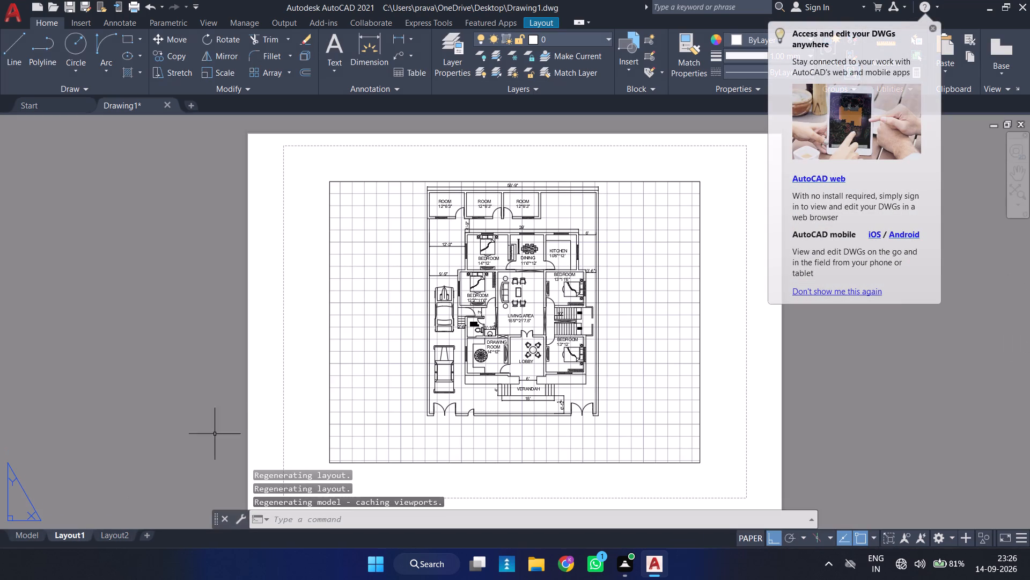
left_click(732, 177)
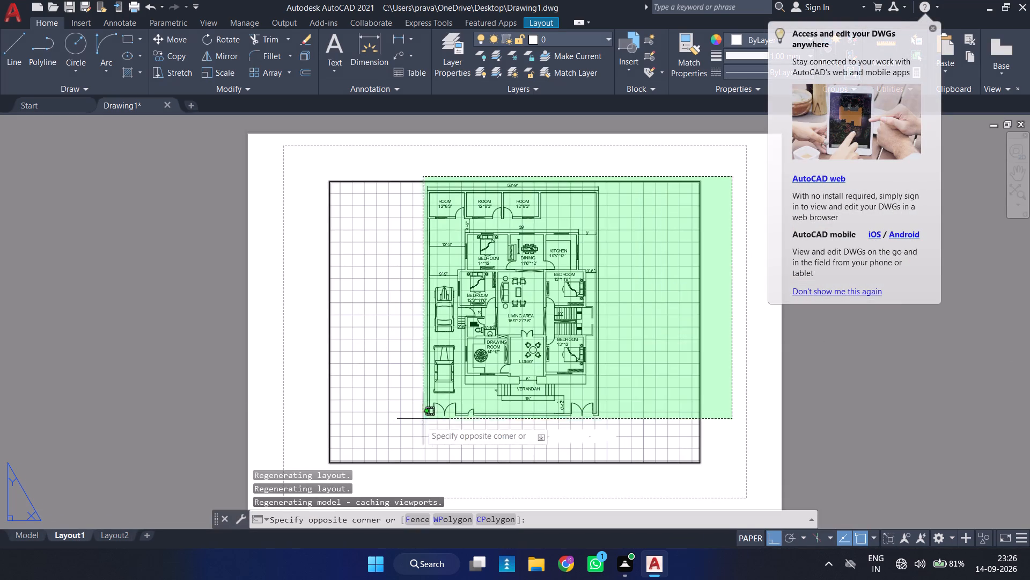
left_click(416, 423)
key("Delete")
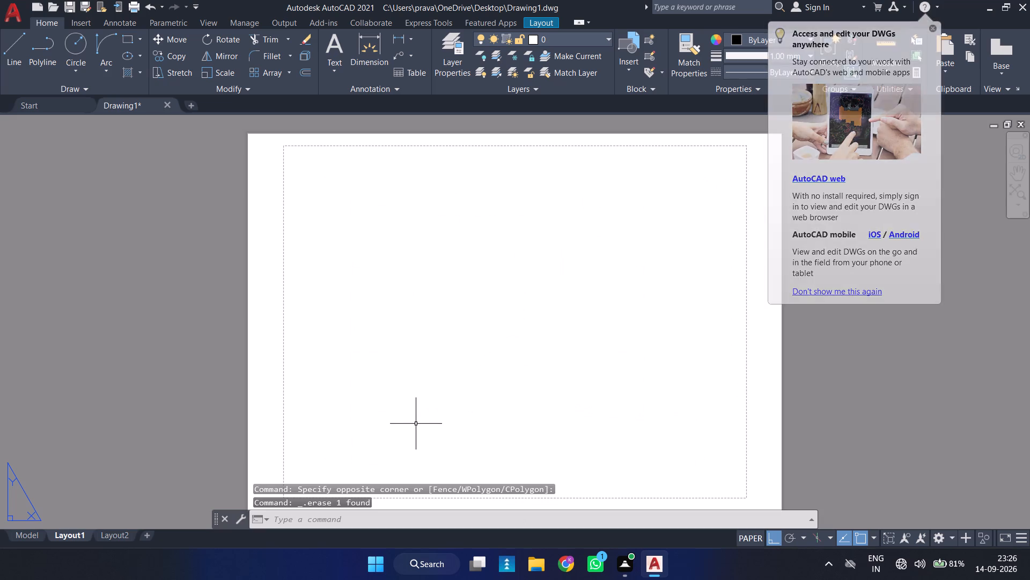
Modify Layout1's page setup to use the DWG To PDF.pc3 plotter and the Grayscale.ctb plot style table.
right_click(75, 535)
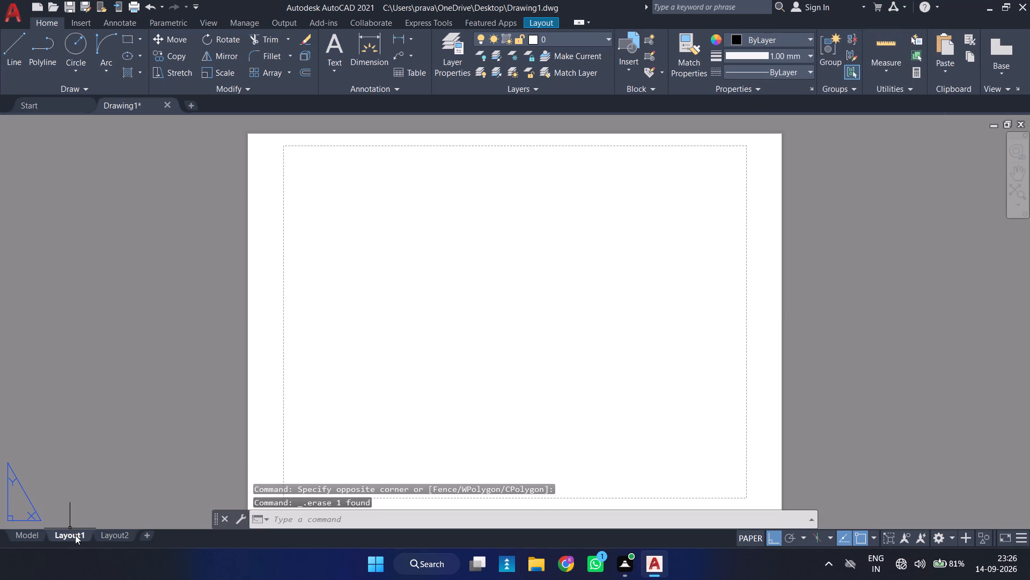
left_click(151, 438)
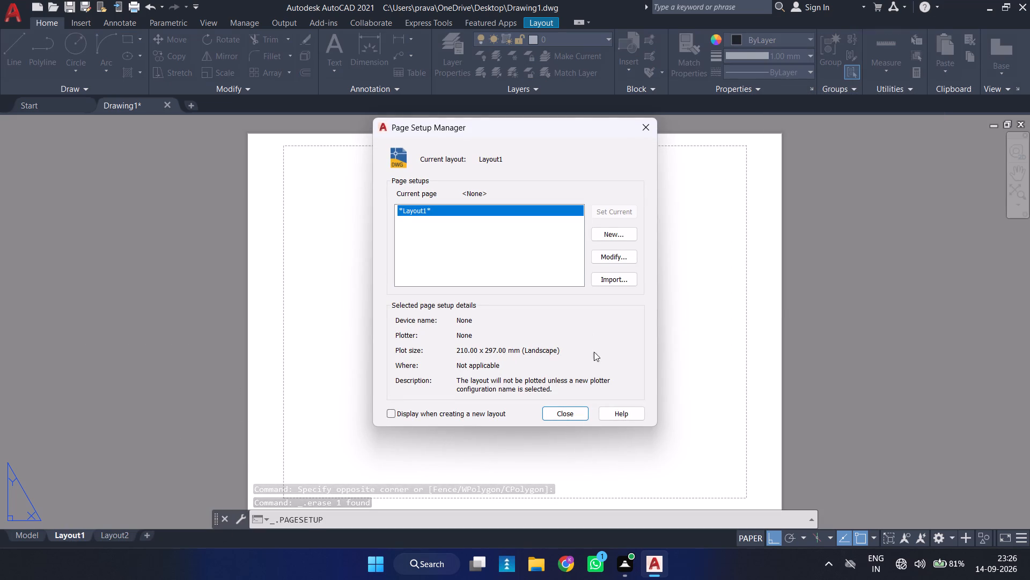
left_click(617, 258)
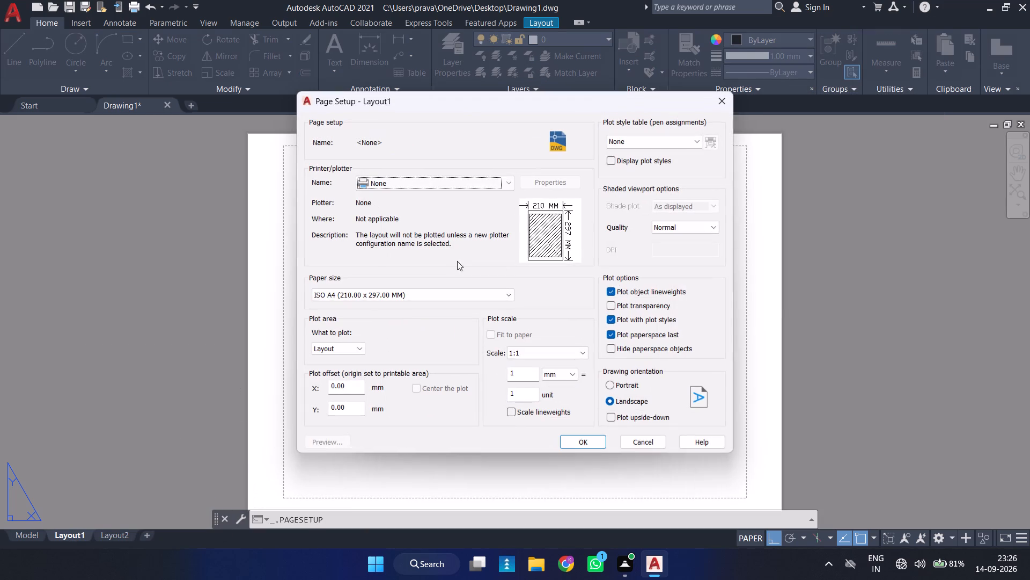
left_click(406, 178)
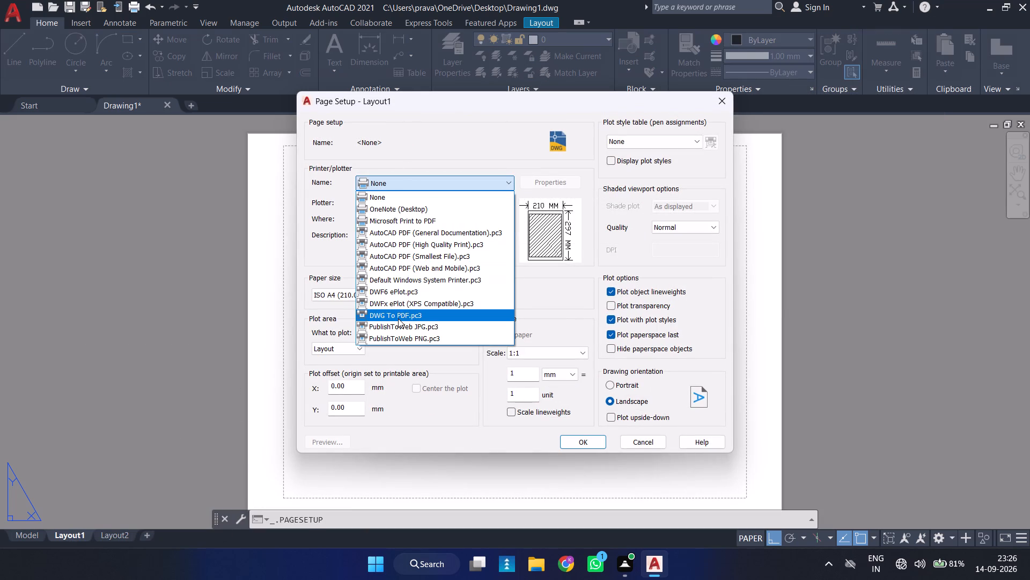
left_click(398, 317)
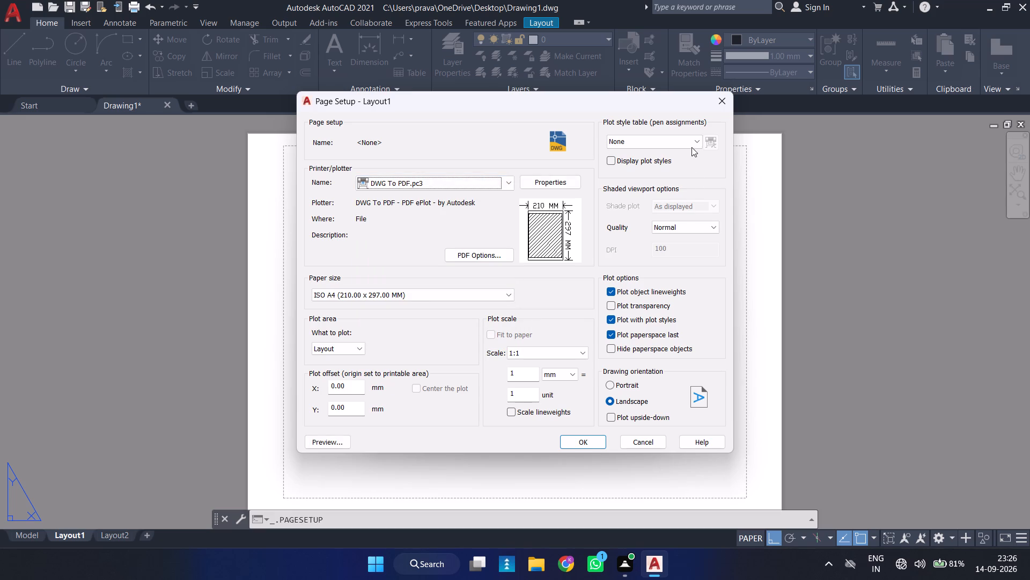
left_click(694, 142)
left_click(661, 201)
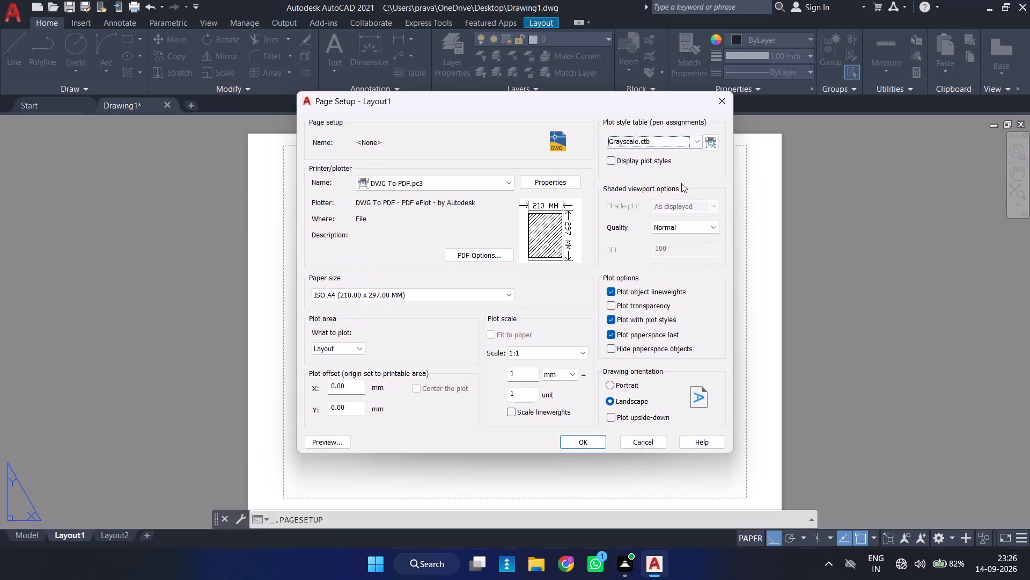
left_click(699, 140)
left_click(656, 204)
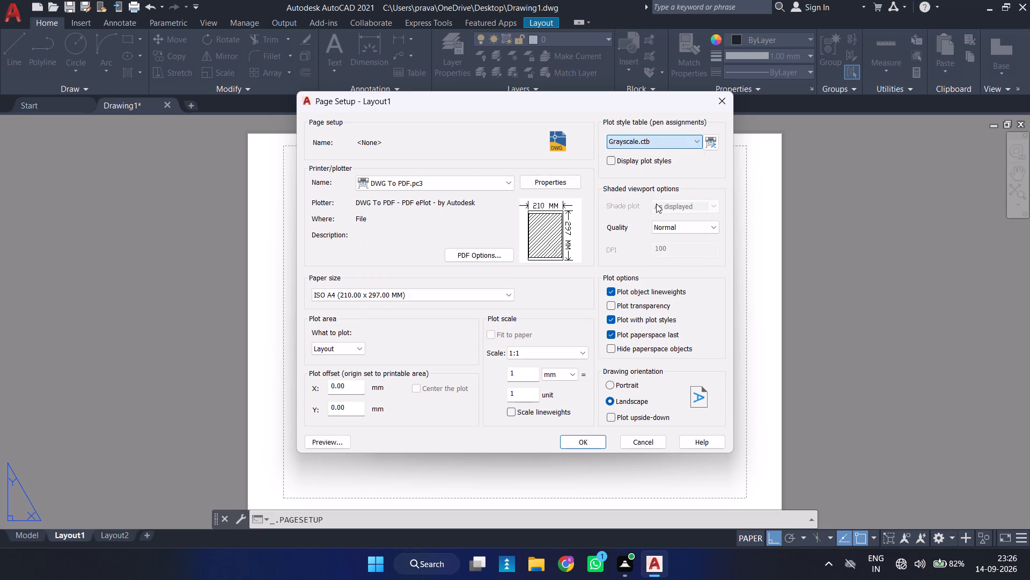
left_click(604, 439)
scroll(623, 393, "down", 3)
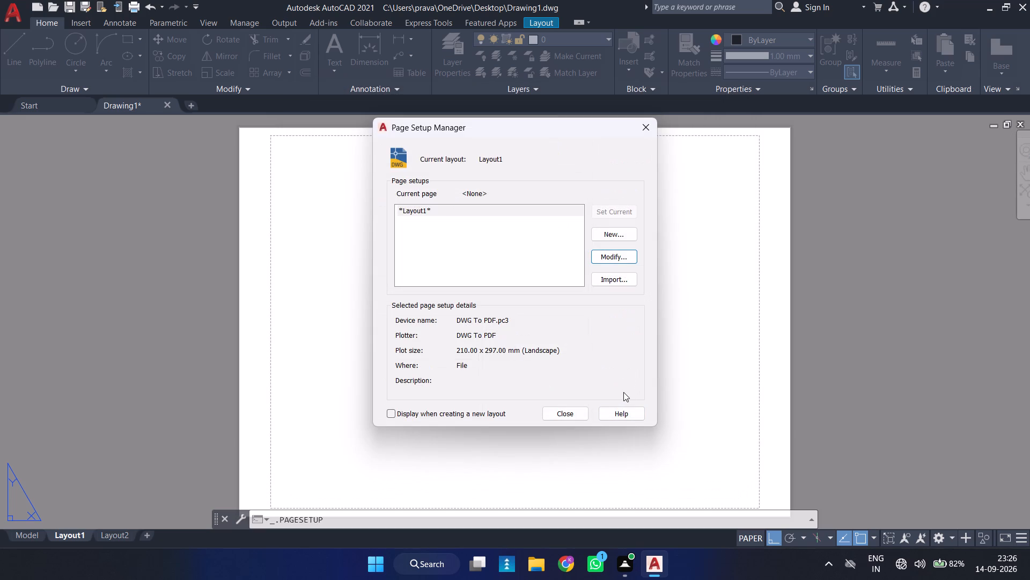
left_click(585, 414)
Create a rectangular MVIEW viewport on Layout1 spanning the sheet's whole printable area.
scroll(664, 362, "down", 2)
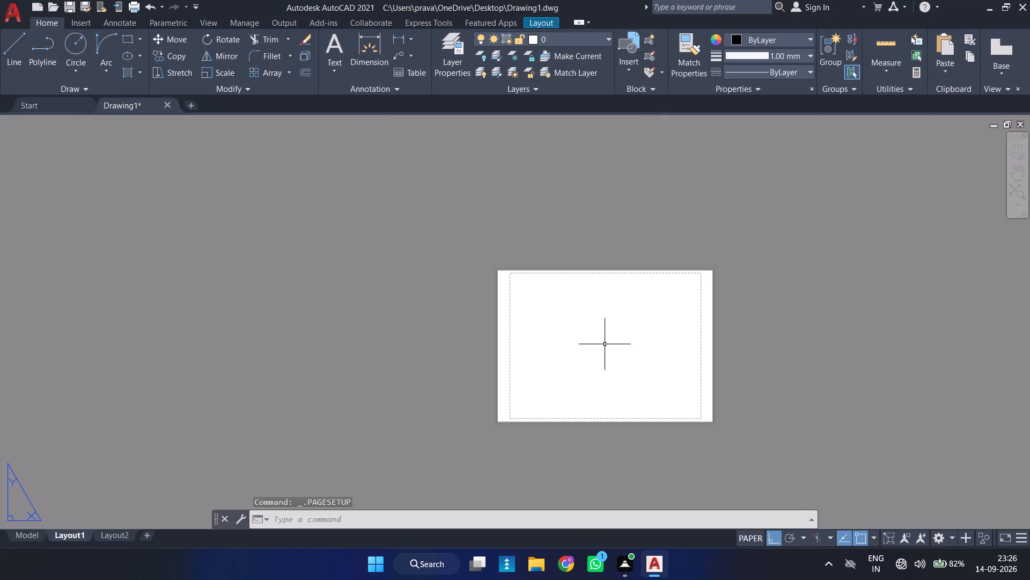
scroll(605, 344, "up", 1)
type("MV")
key("space")
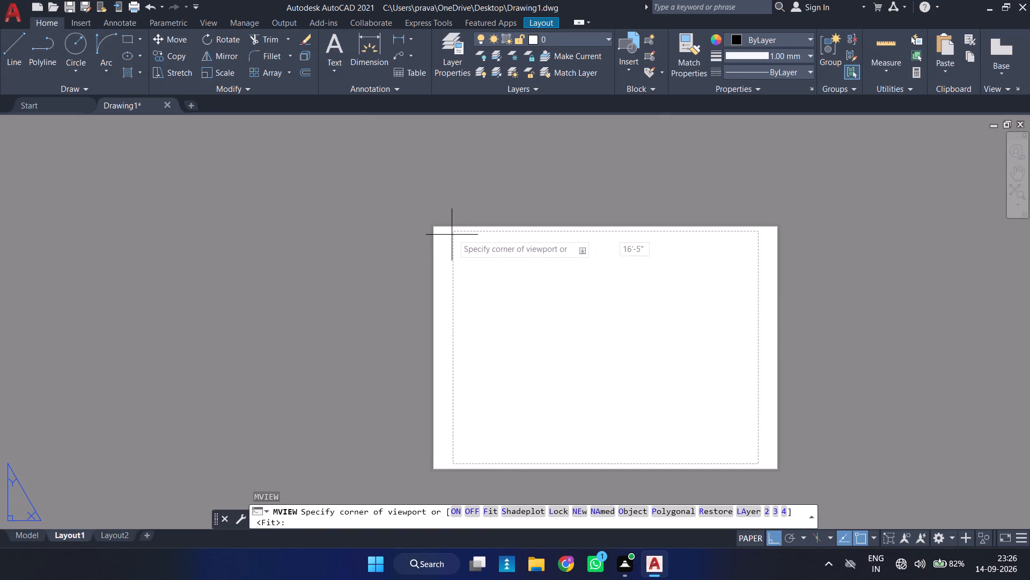
left_click(453, 232)
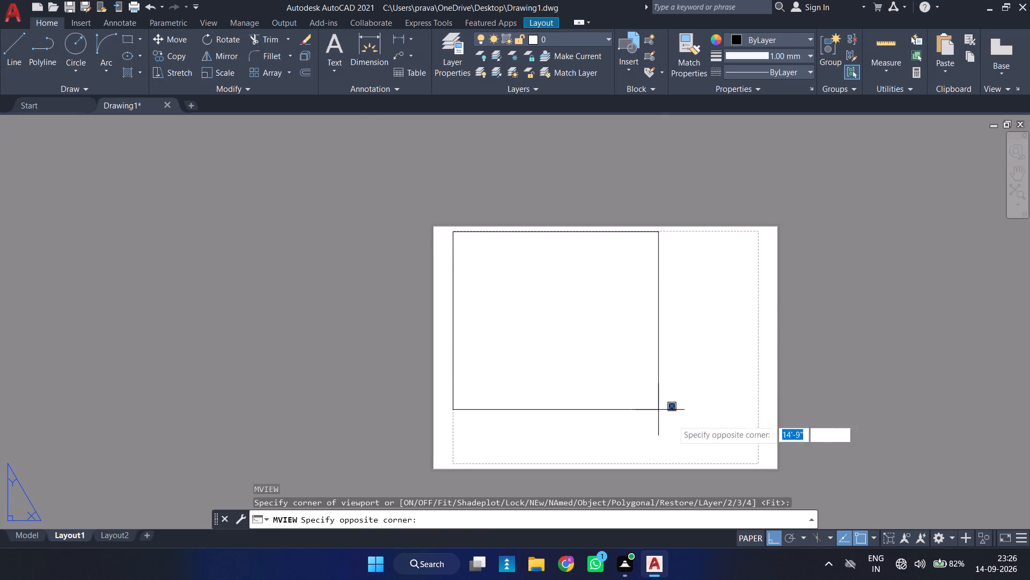
left_click(759, 462)
Activate the Layout1 viewport and scale and centre the whole floor plan inside its border.
scroll(630, 352, "down", 1)
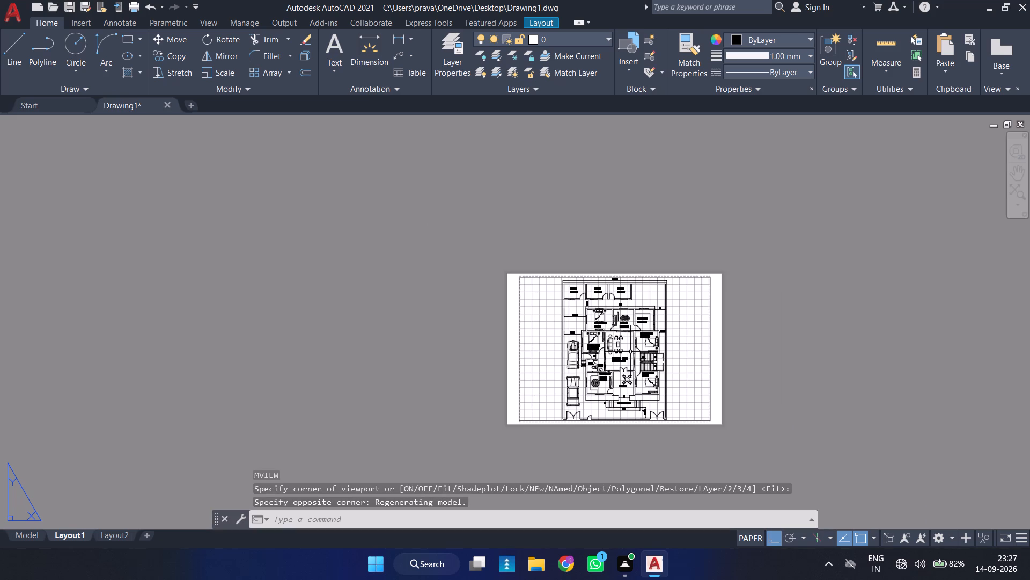
scroll(672, 349, "up", 1)
double_click(679, 344)
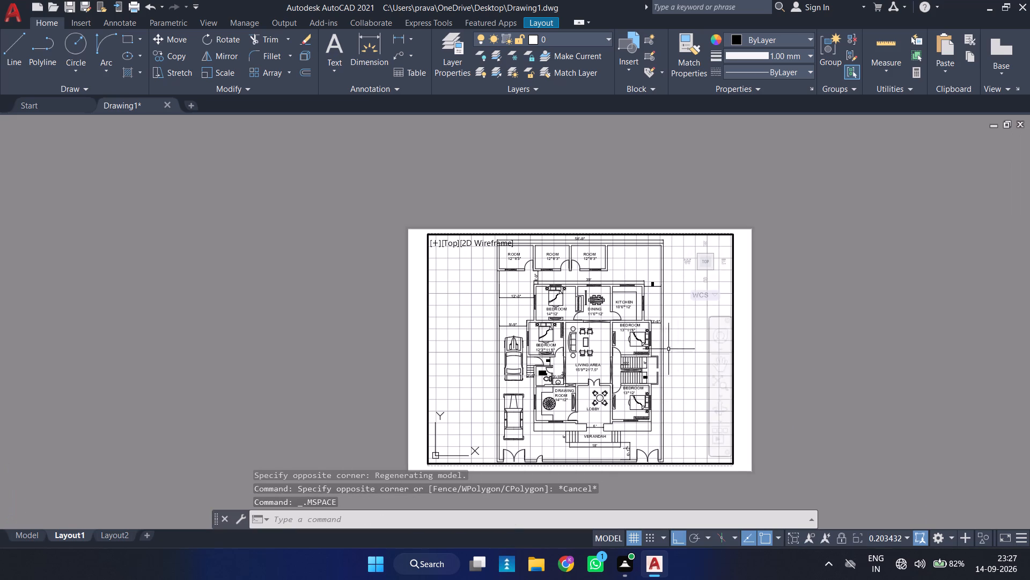
scroll(613, 346, "down", 1)
middle_click_drag(606, 346, 565, 324)
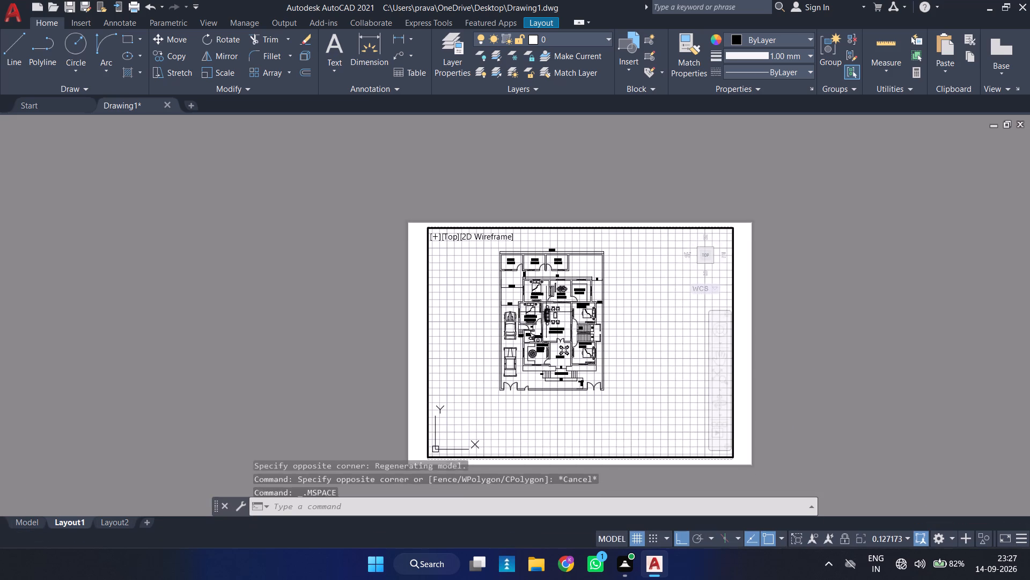
scroll(546, 312, "up", 1)
middle_click_drag(555, 316, 576, 331)
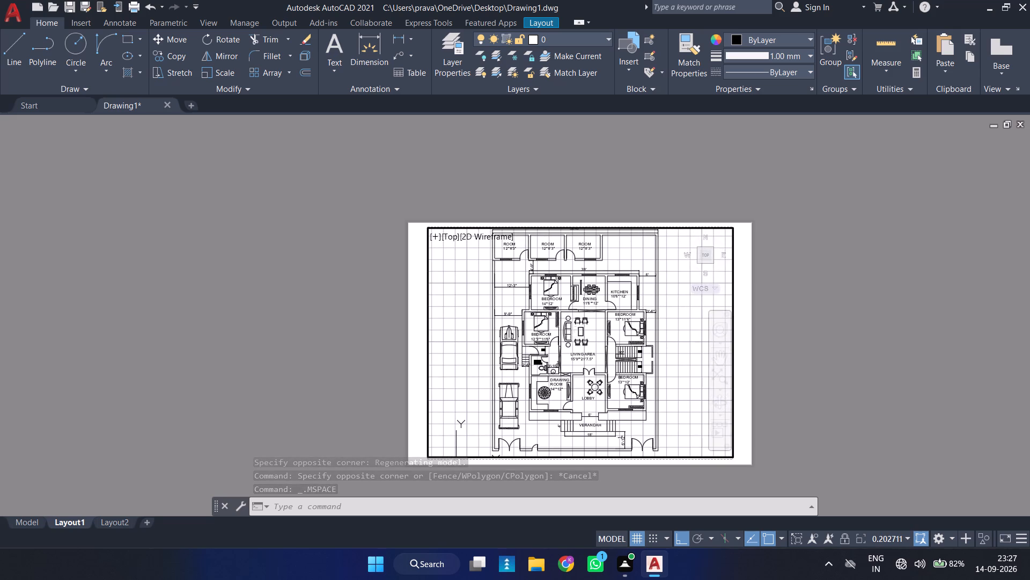
scroll(576, 331, "down", 1)
middle_click_drag(576, 331, 594, 332)
scroll(594, 332, "up", 1)
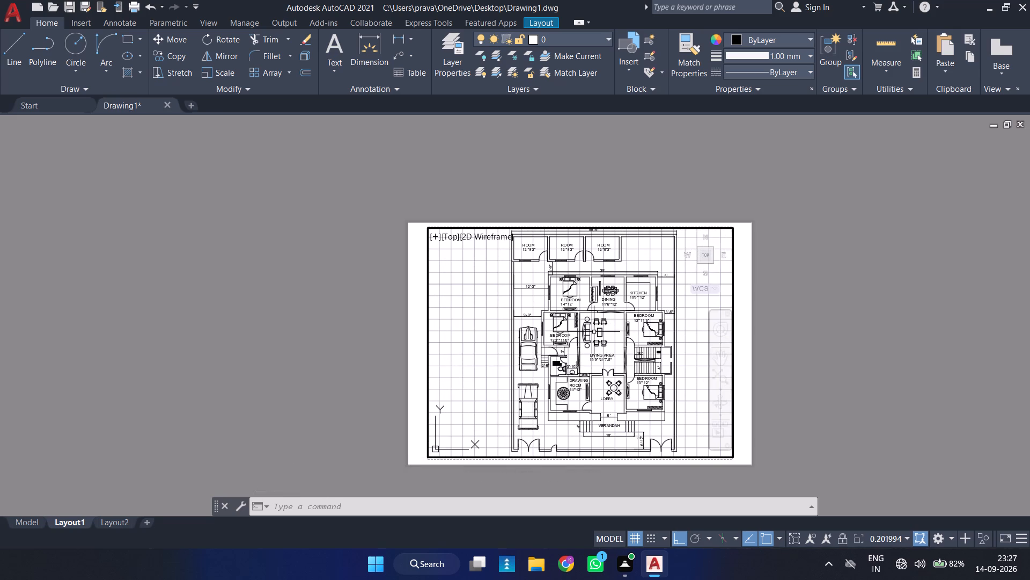
middle_click(611, 332)
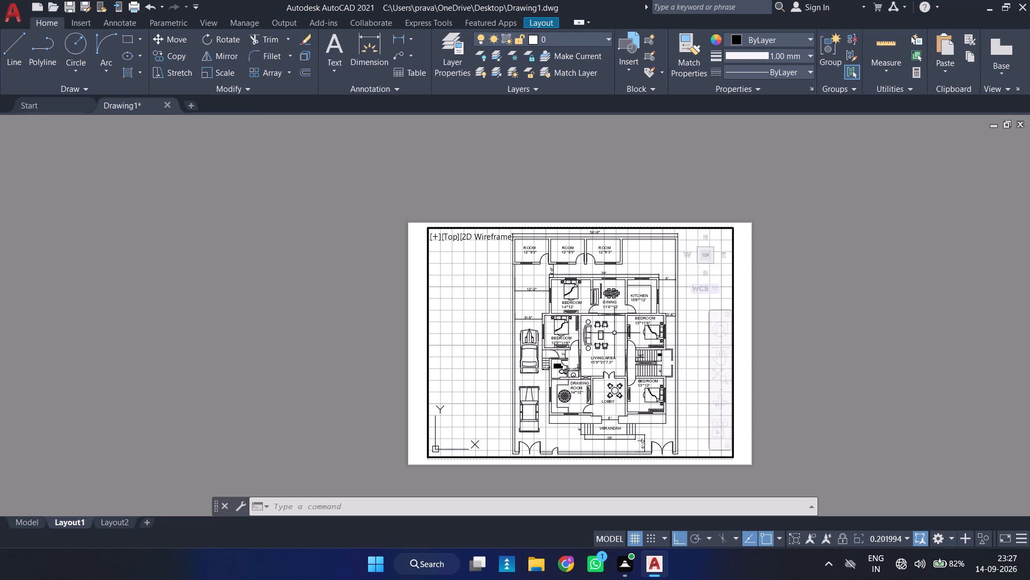
Turn off the grid in the Layout1 viewport and return to paper space.
key("F7")
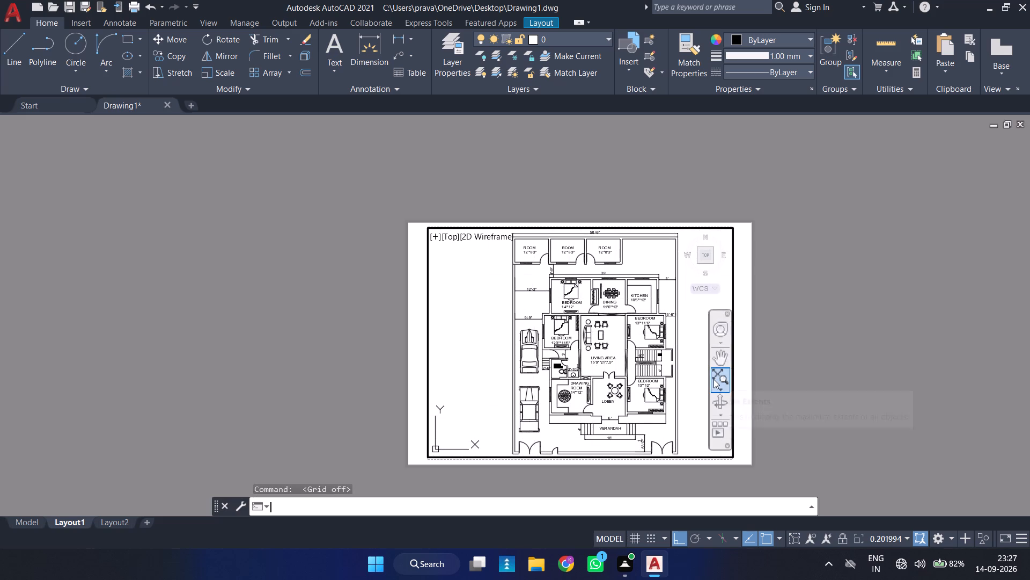
double_click(844, 249)
Preview the Layout1 plot to examine the floor plan's line thicknesses, and leave without plotting.
middle_click_drag(832, 328, 779, 308)
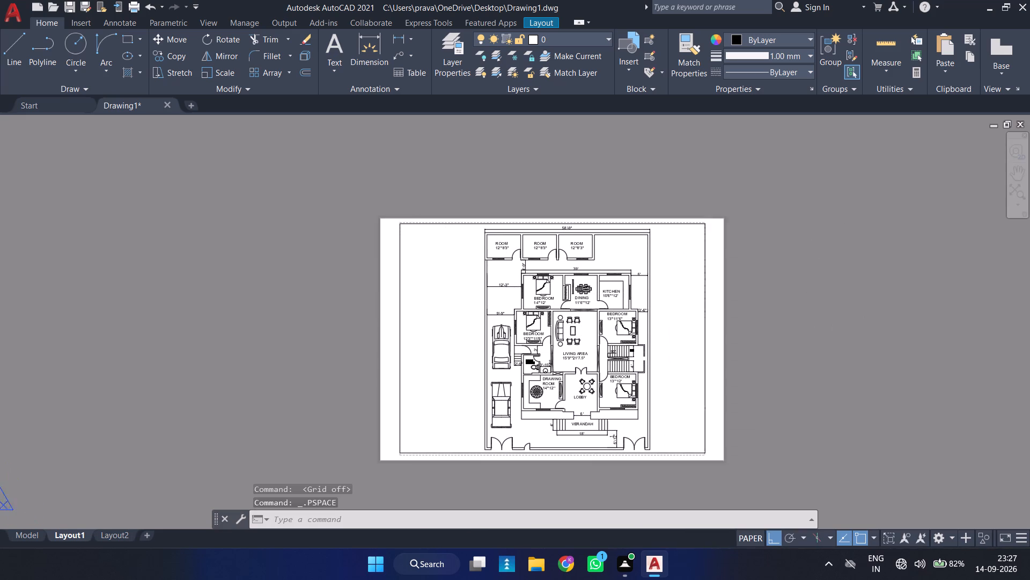
middle_click_drag(779, 308, 706, 278)
scroll(529, 277, "up", 1)
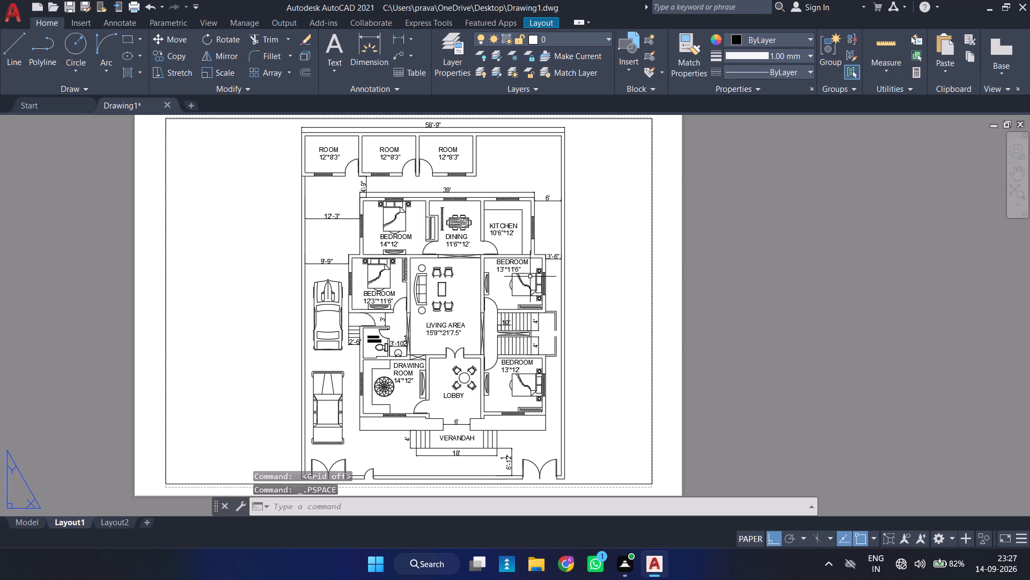
scroll(530, 277, "down", 1)
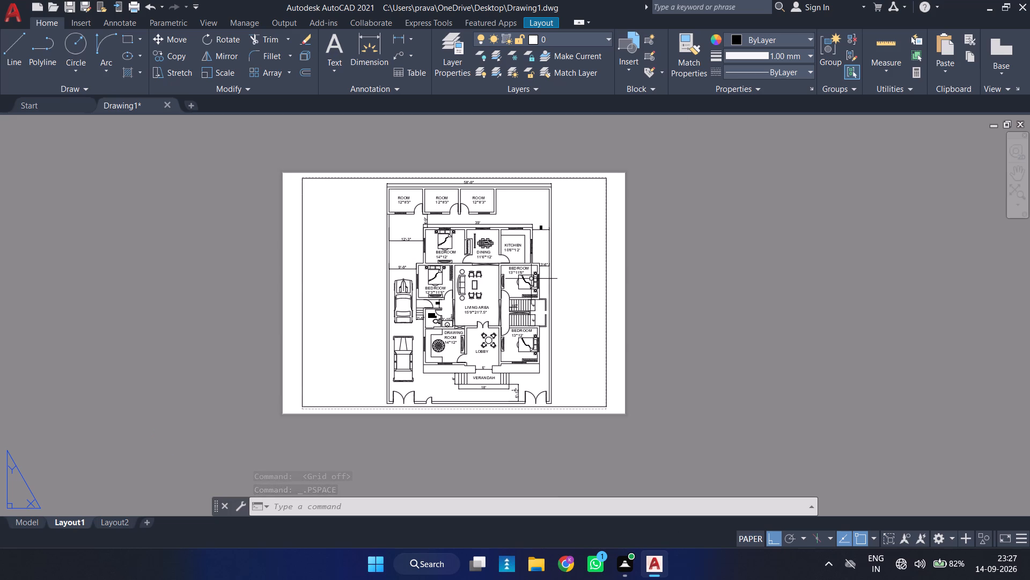
key("ctrl+p")
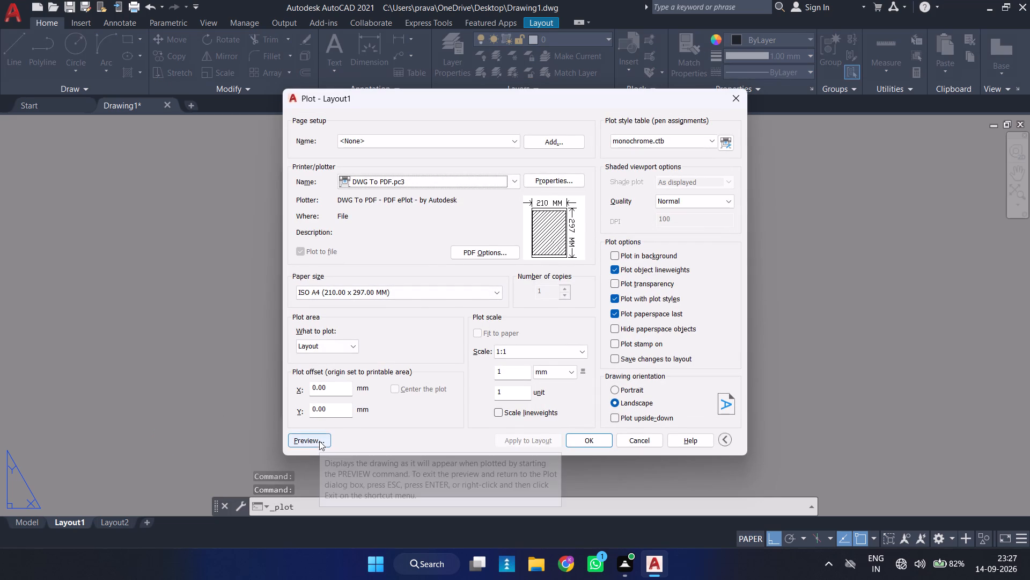
left_click(319, 441)
scroll(666, 278, "up", 3)
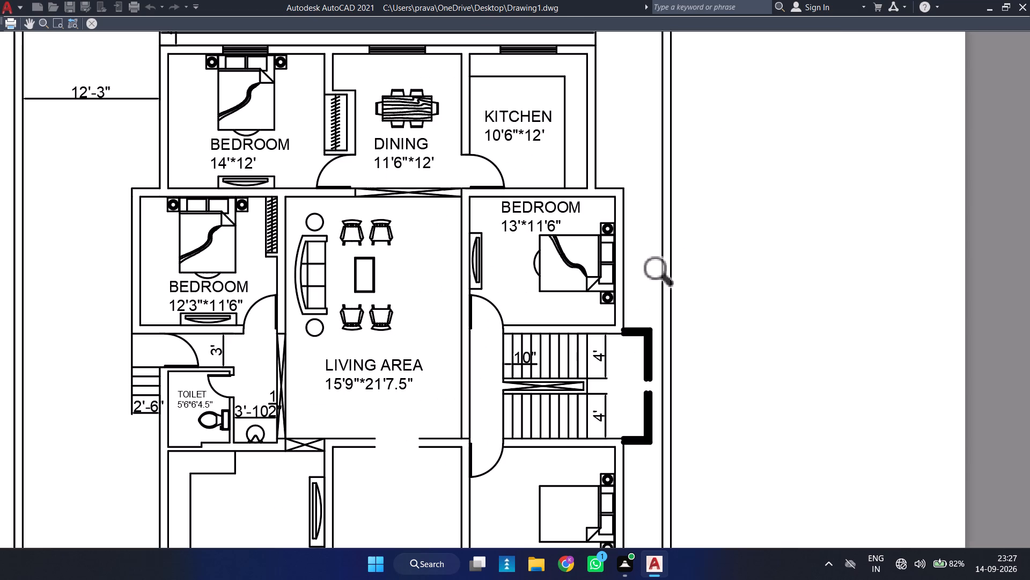
scroll(666, 278, "down", 3)
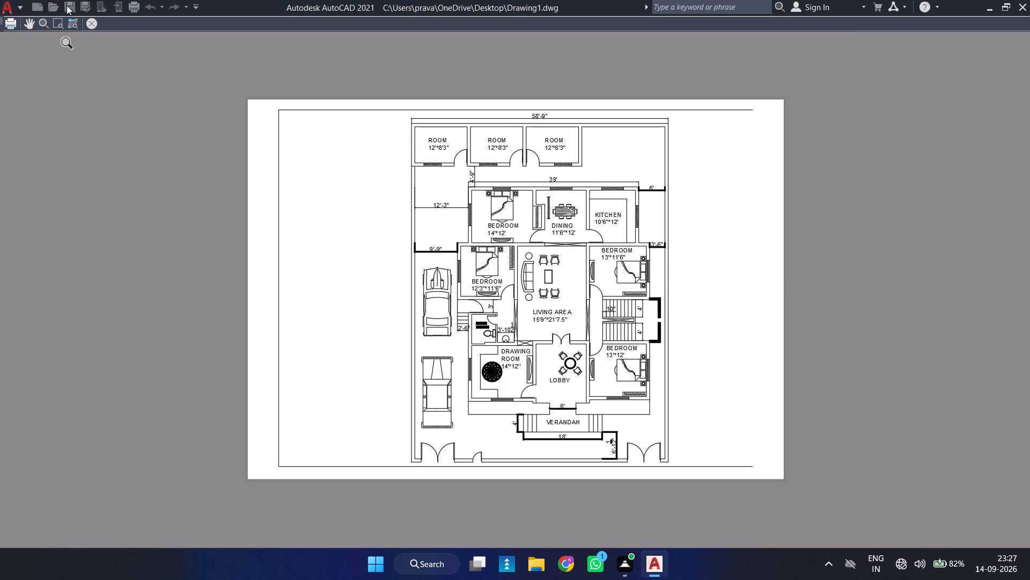
left_click(92, 21)
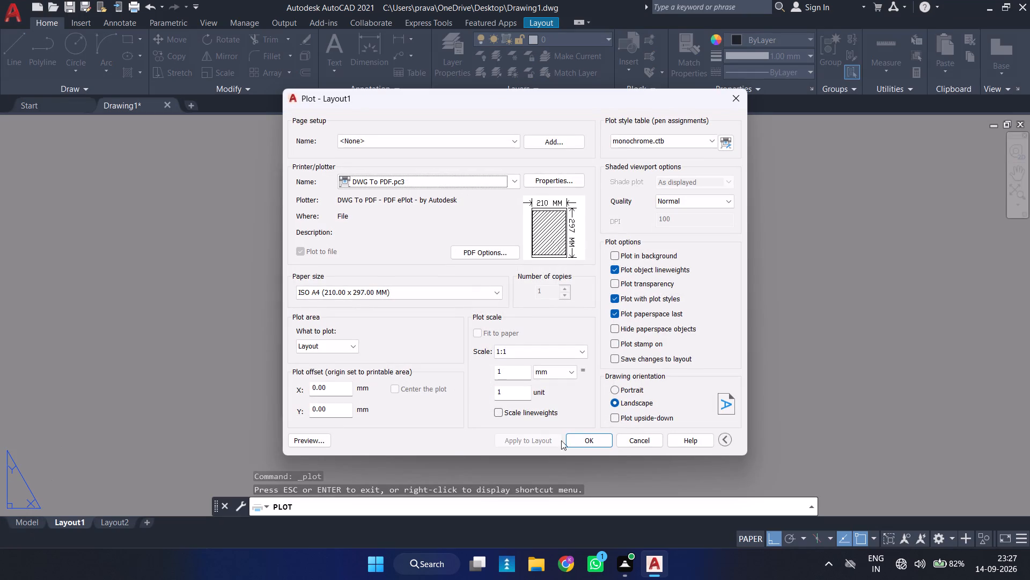
left_click(653, 444)
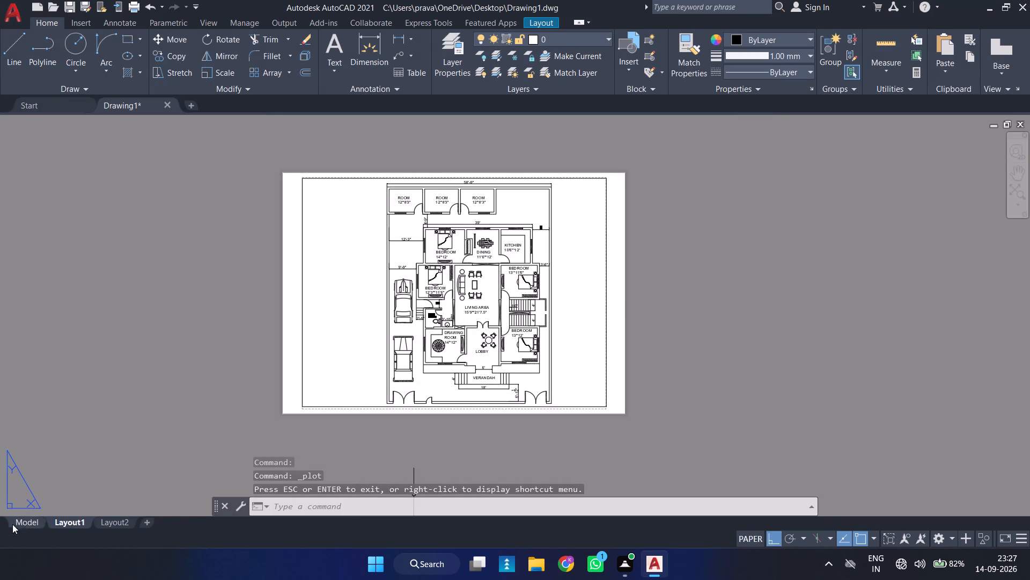
In model space, select the entire floor plan and set the lineweight of all its objects to ByLayer.
left_click(25, 525)
scroll(745, 247, "down", 2)
left_click_drag(725, 177, 725, 185)
left_click(514, 332)
type("PR")
key("space")
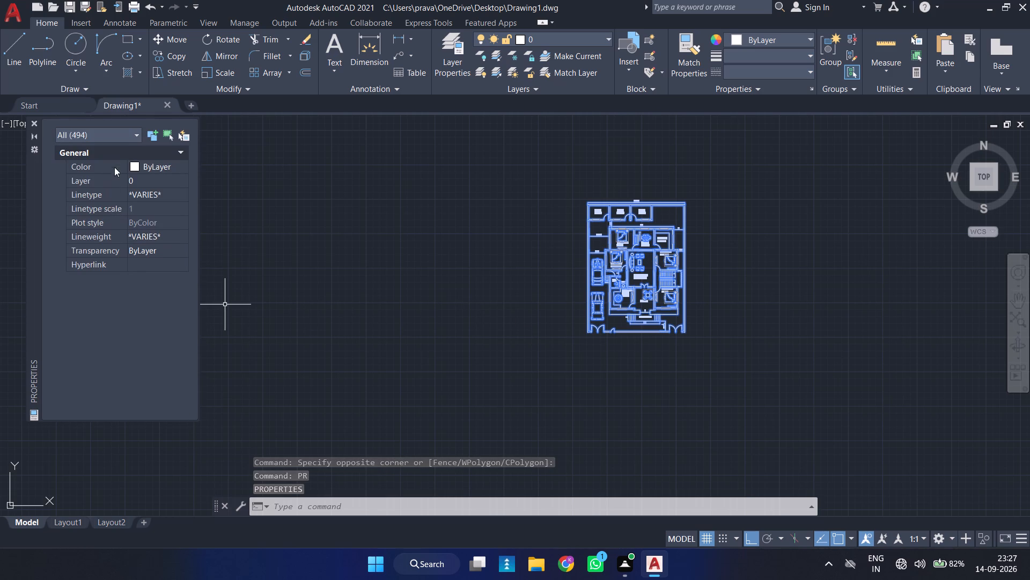
left_click(136, 134)
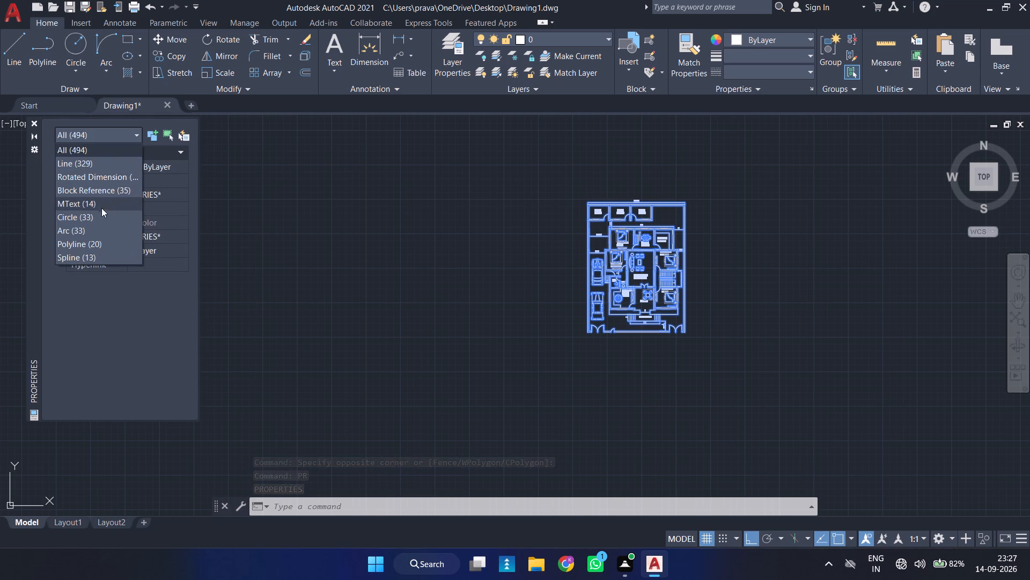
left_click(292, 178)
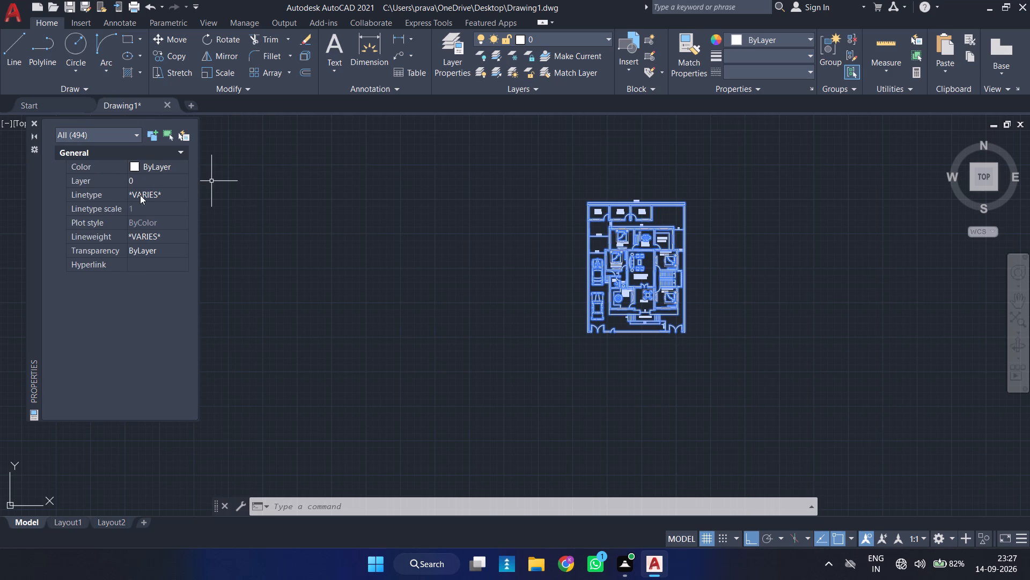
left_click(141, 232)
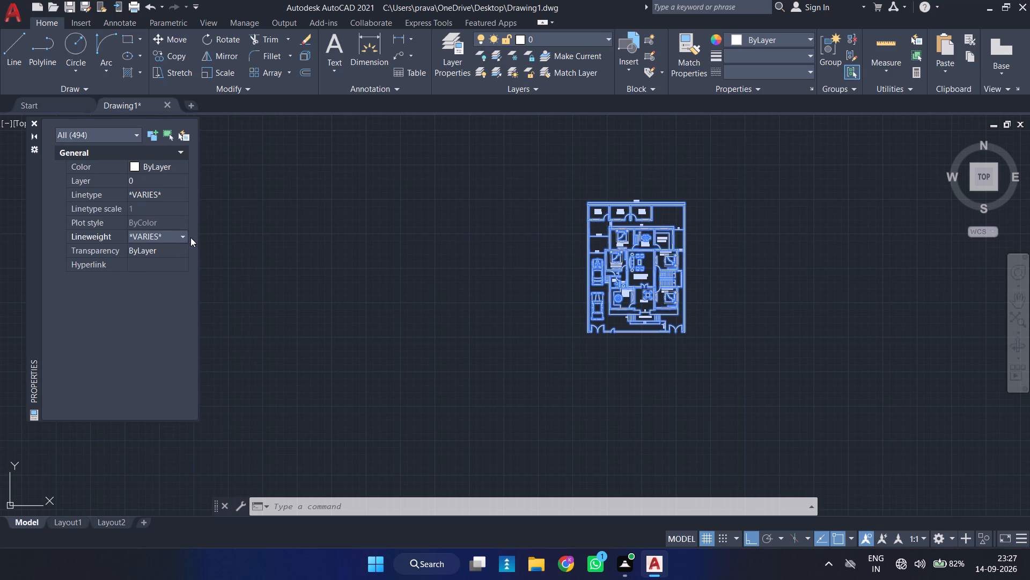
left_click(184, 237)
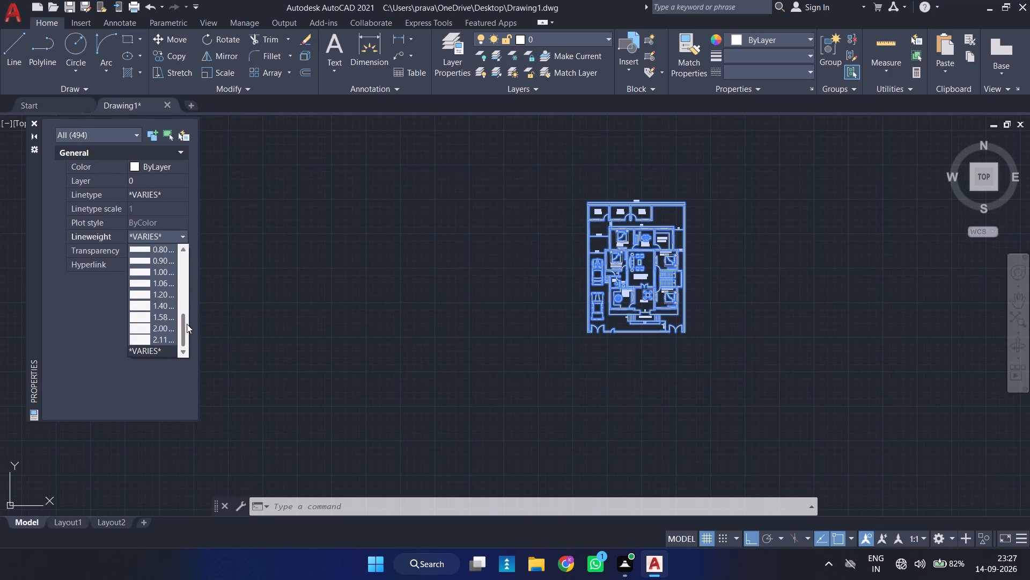
left_click_drag(186, 325, 198, 239)
left_click(163, 251)
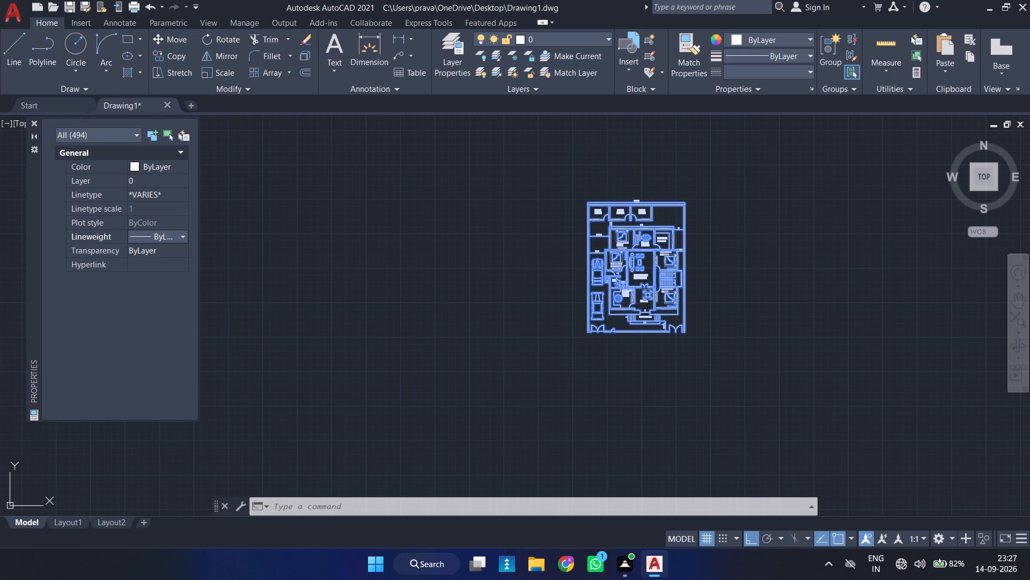
key("Escape")
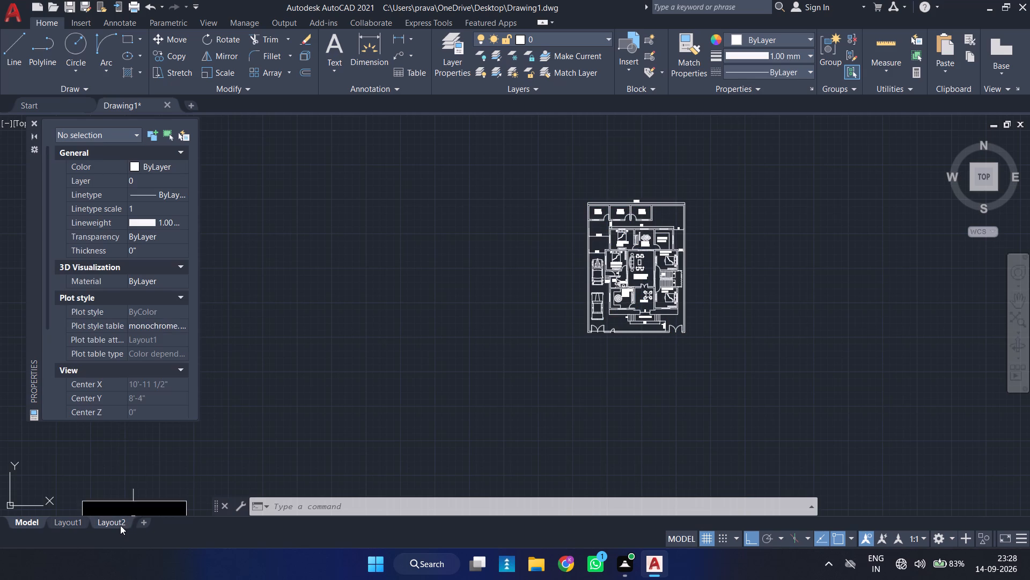
Plot Layout1 as a single sheet with DWG To PDF.pc3, saving it to the Desktop as Drawing1-Layout1.pdf, and close the opened PDF.
left_click(120, 520)
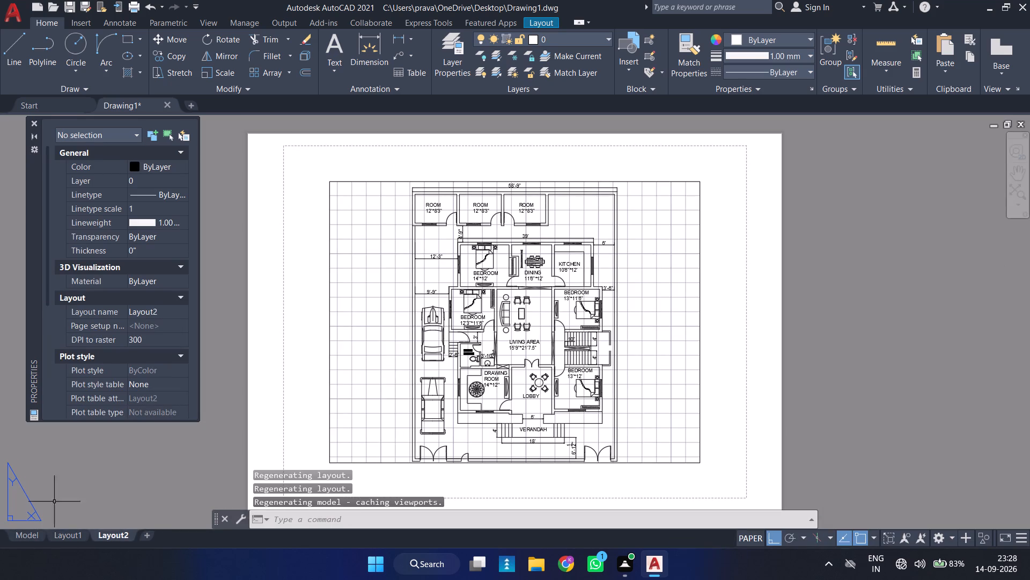
left_click(65, 531)
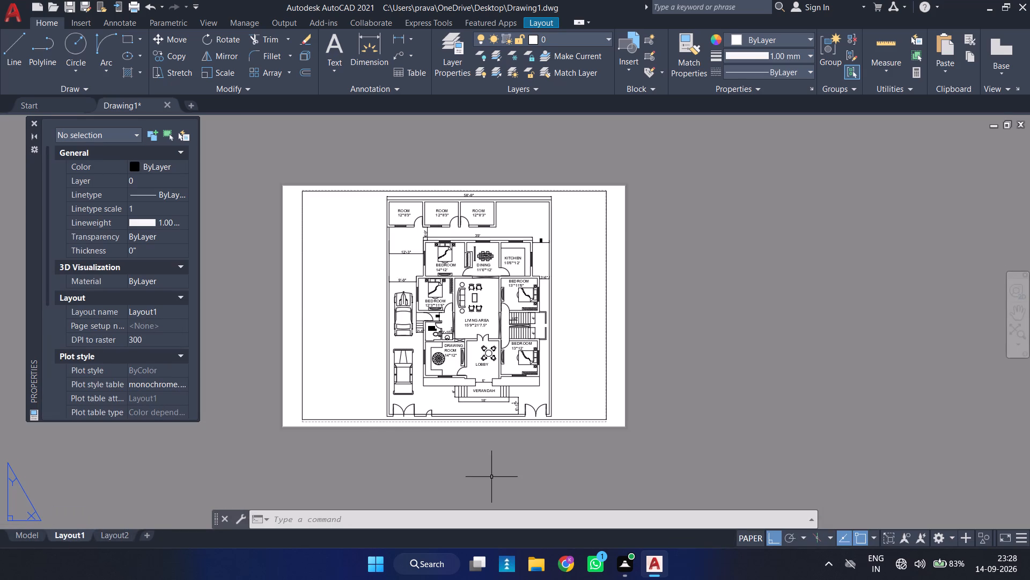
key("ctrl+p")
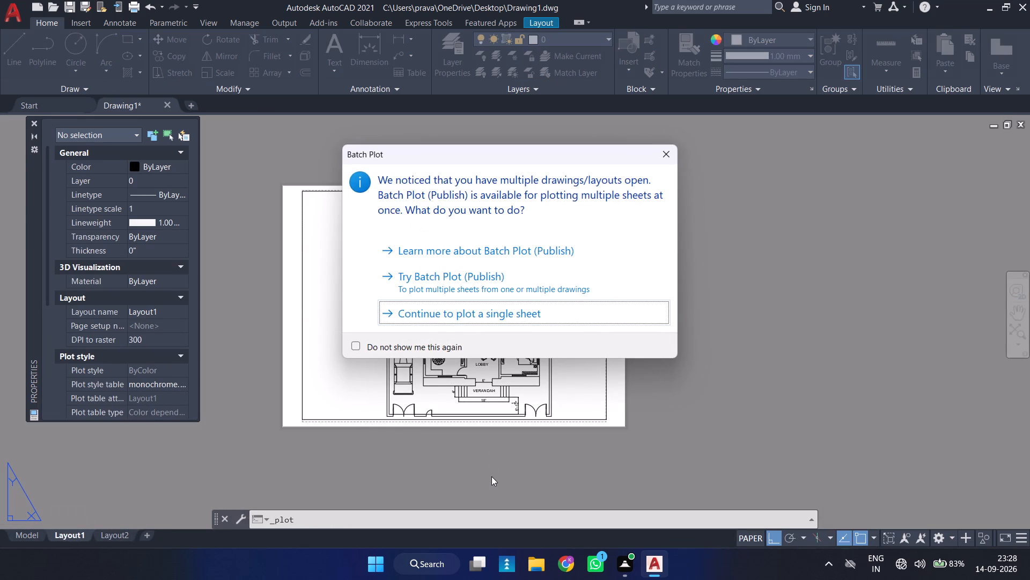
left_click(584, 316)
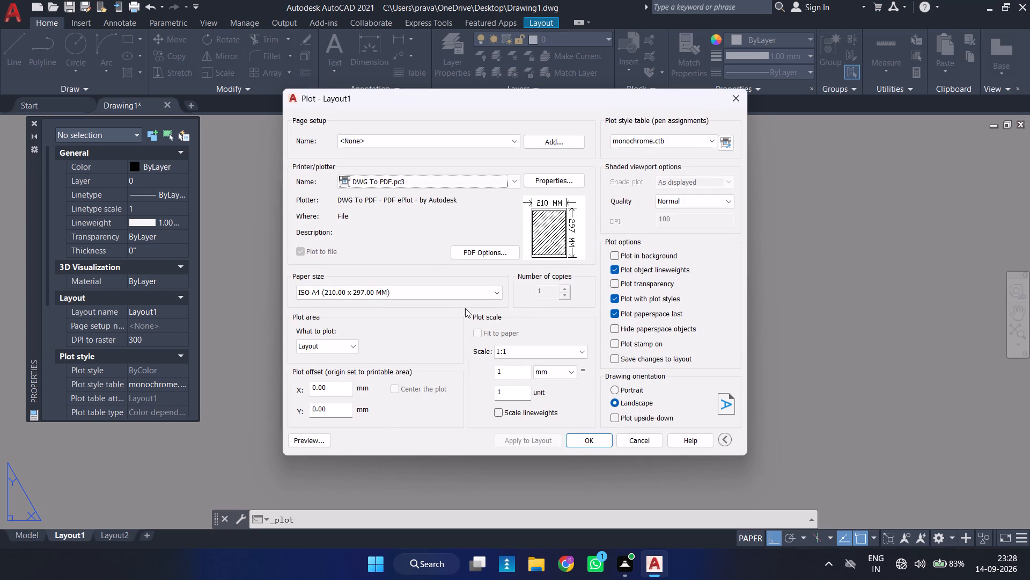
left_click(584, 443)
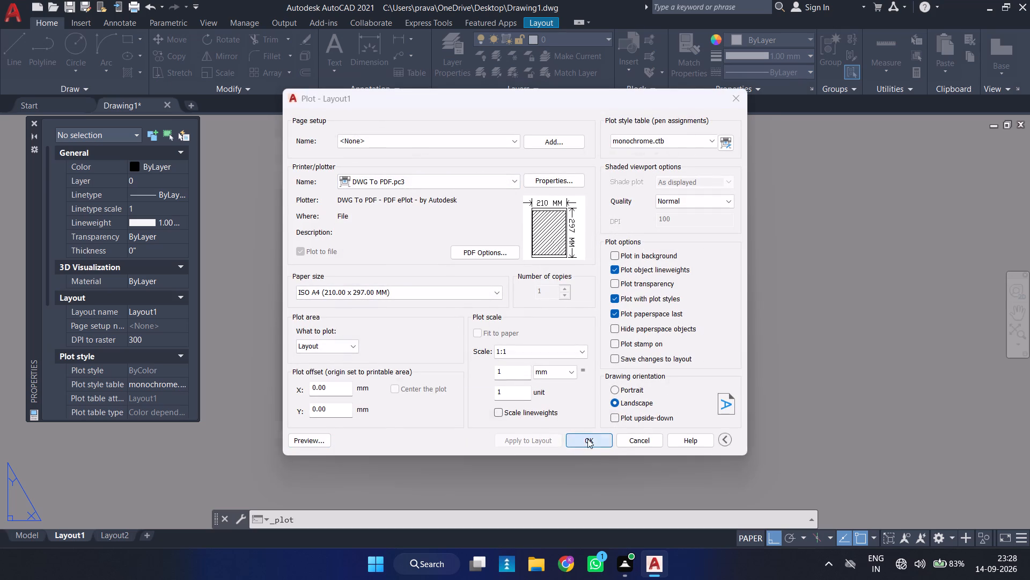
left_click(332, 245)
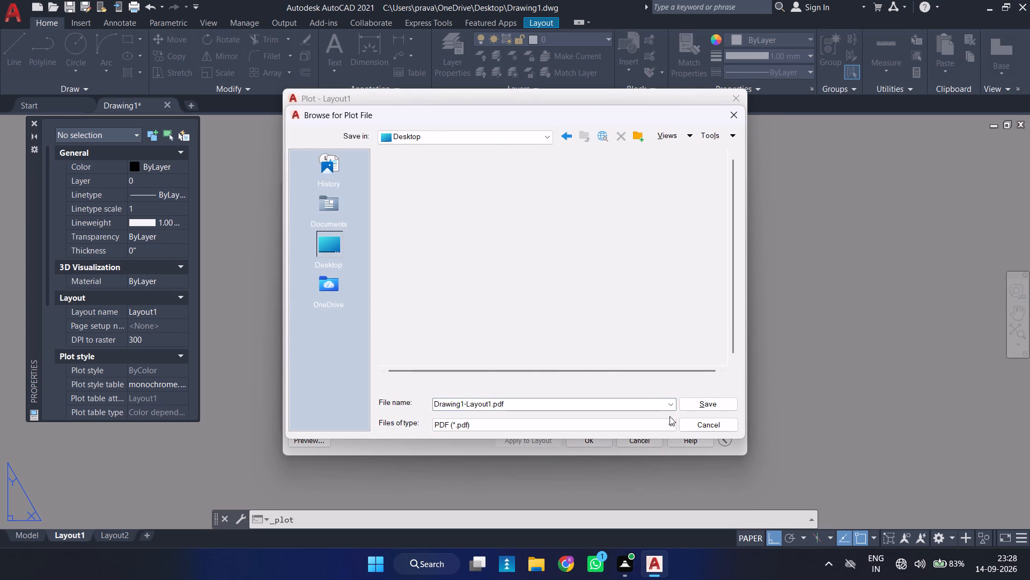
left_click(710, 404)
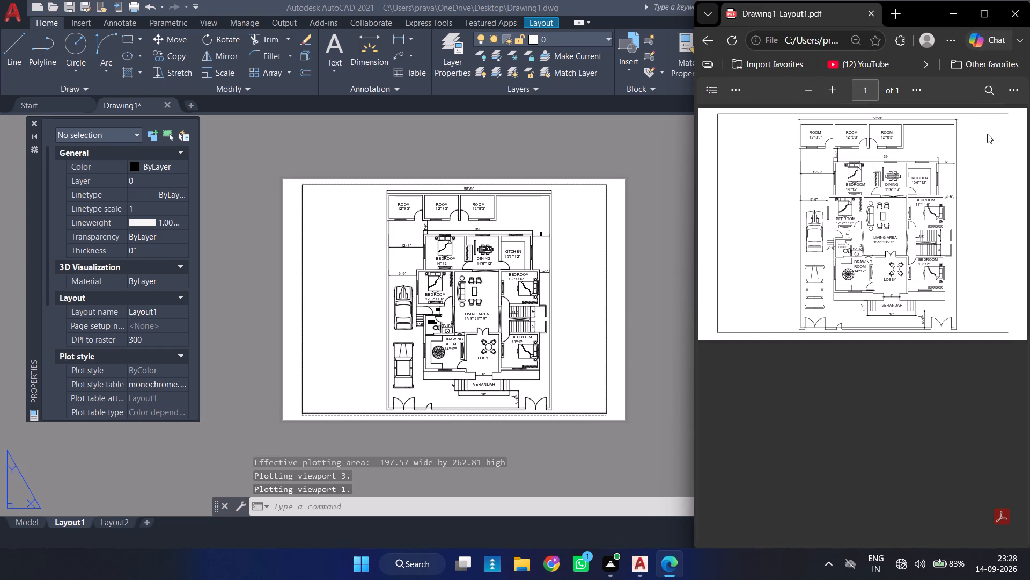
left_click(1023, 8)
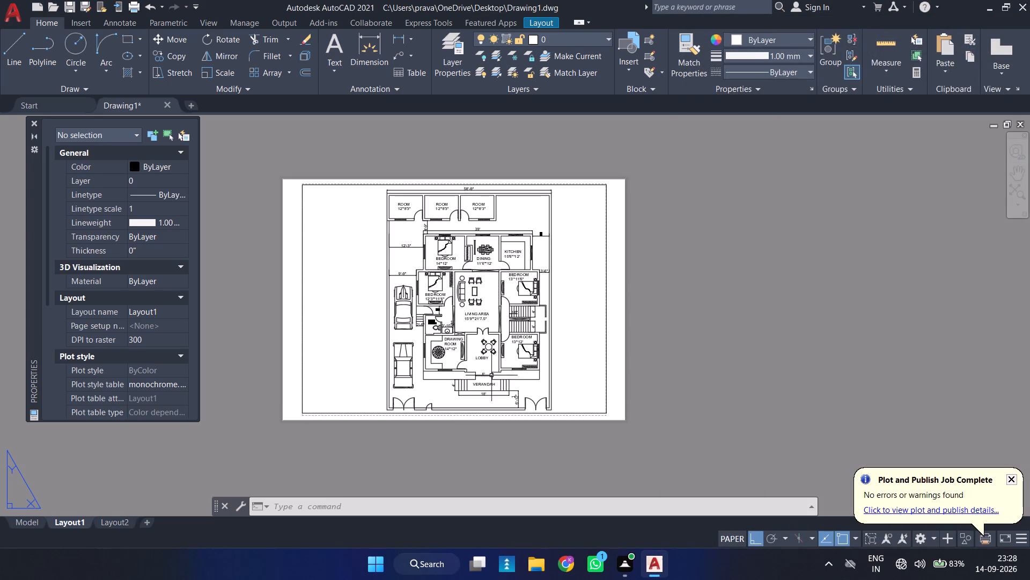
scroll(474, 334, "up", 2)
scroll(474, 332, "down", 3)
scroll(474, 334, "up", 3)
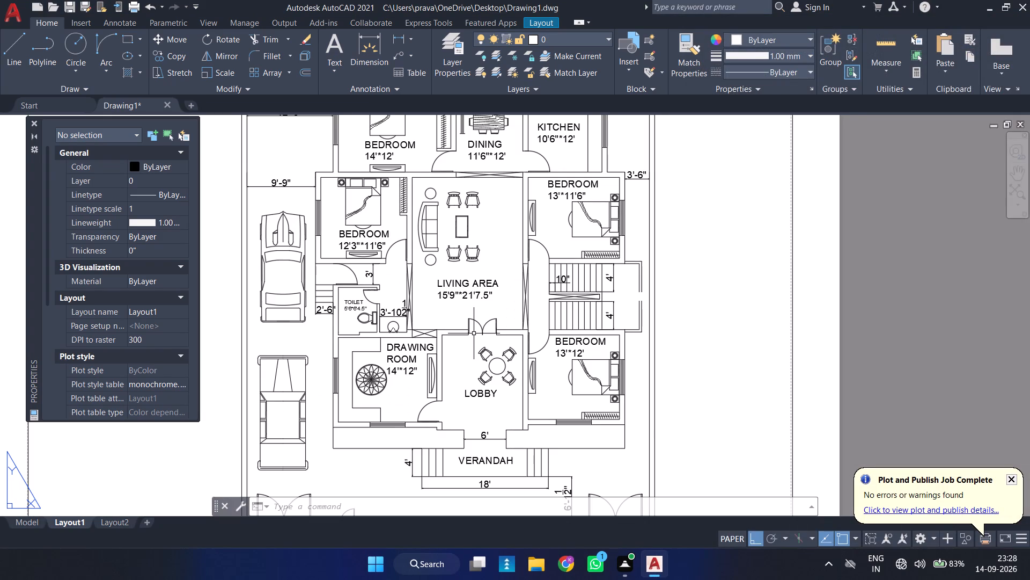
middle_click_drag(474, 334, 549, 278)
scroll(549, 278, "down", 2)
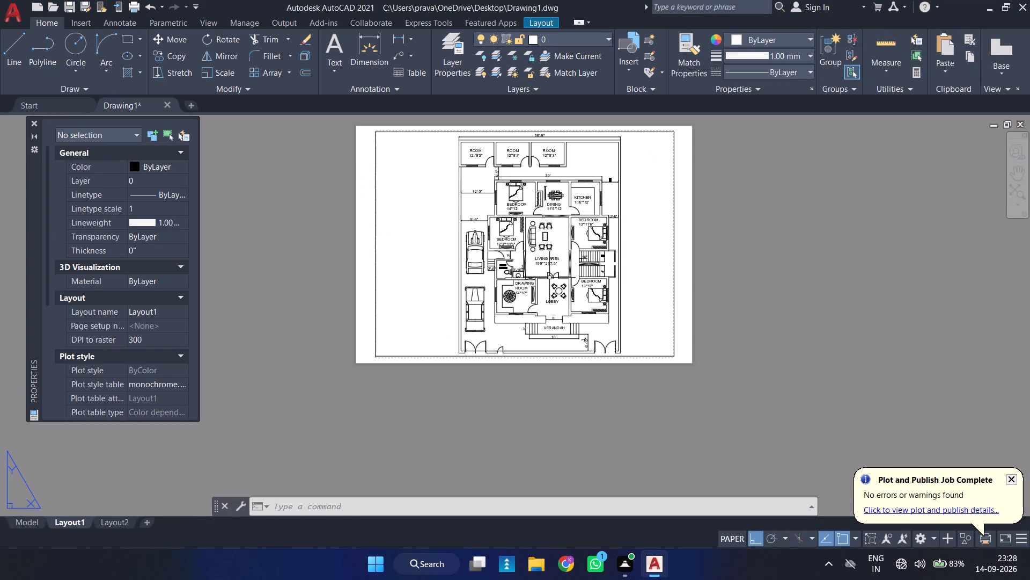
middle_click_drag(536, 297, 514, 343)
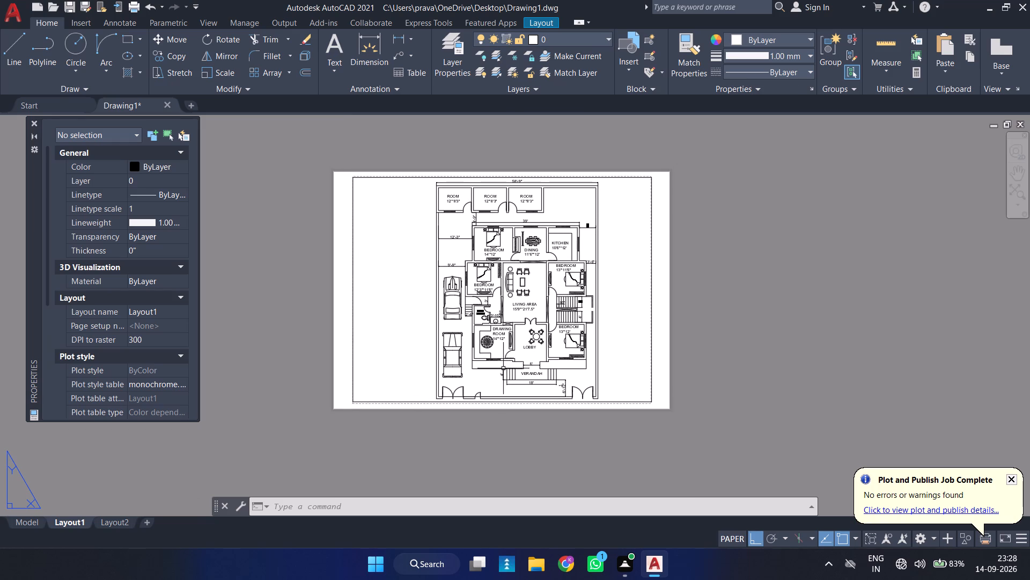